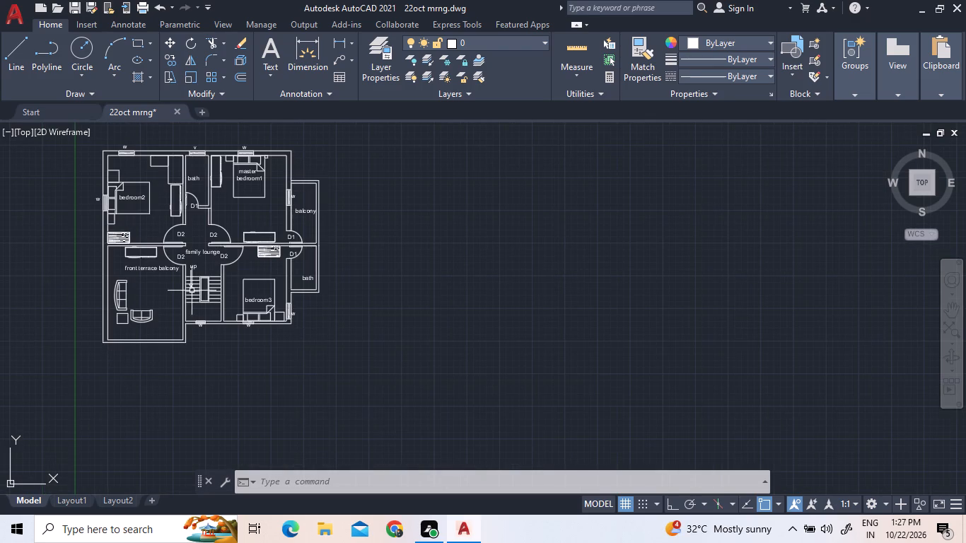
Delete the stray bed block lying outside the floor plan, beyond the bedroom2 side.
scroll(235, 230, "up", 2)
scroll(376, 400, "down", 1)
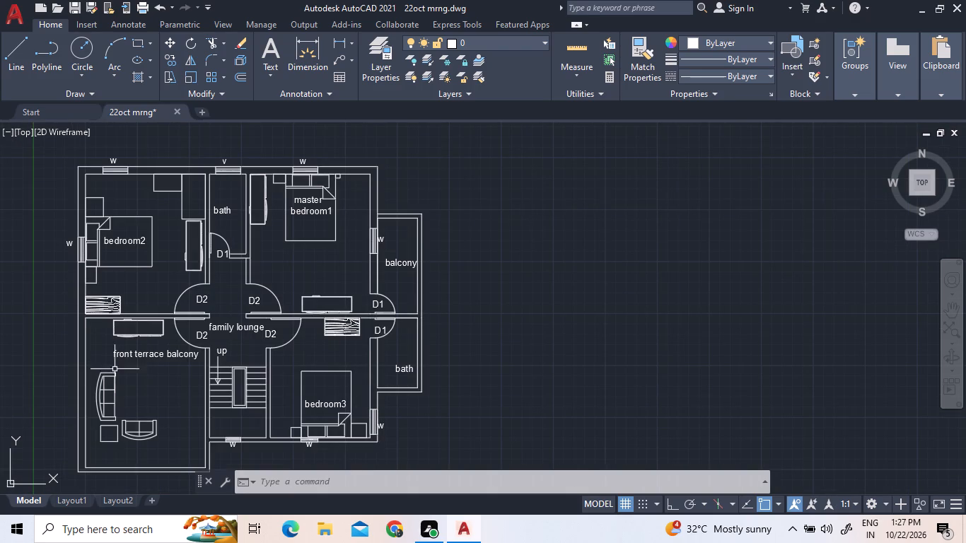
scroll(92, 490, "up", 1)
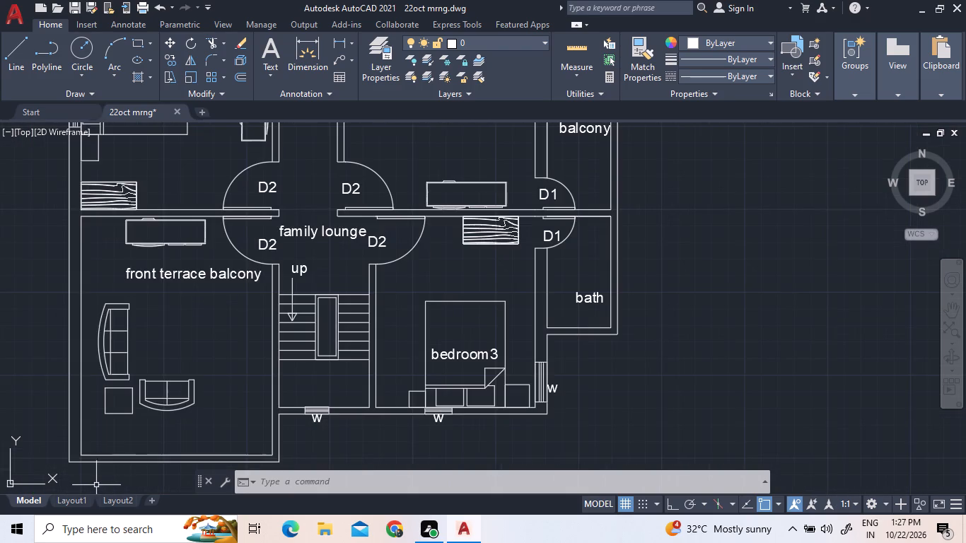
middle_click_drag(135, 428, 275, 366)
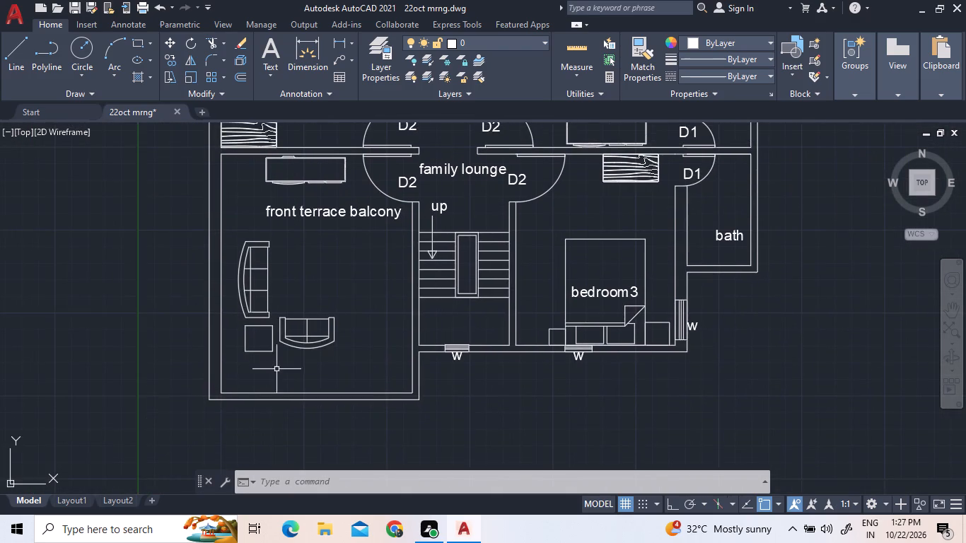
scroll(277, 369, "down", 2)
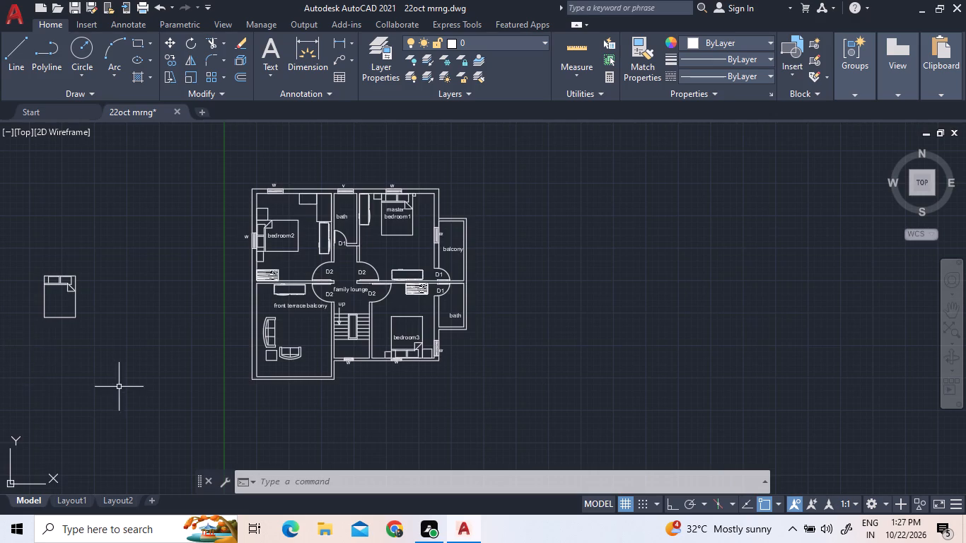
scroll(75, 344, "down", 2)
left_click(110, 374)
left_click(66, 302)
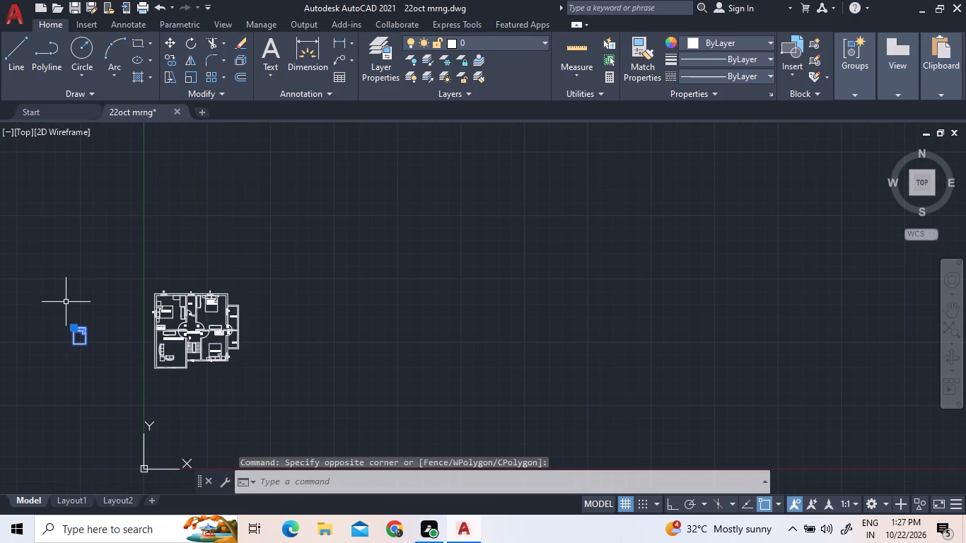
key("Delete")
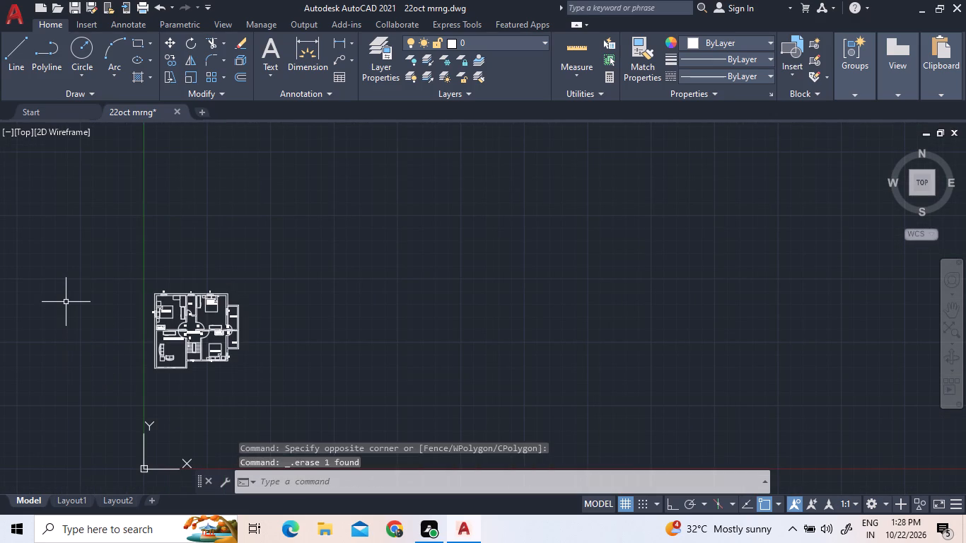
Move the tall cabinet block in master bedroom1 by its upper corner to the inner wall corner beside the bath.
scroll(185, 342, "up", 3)
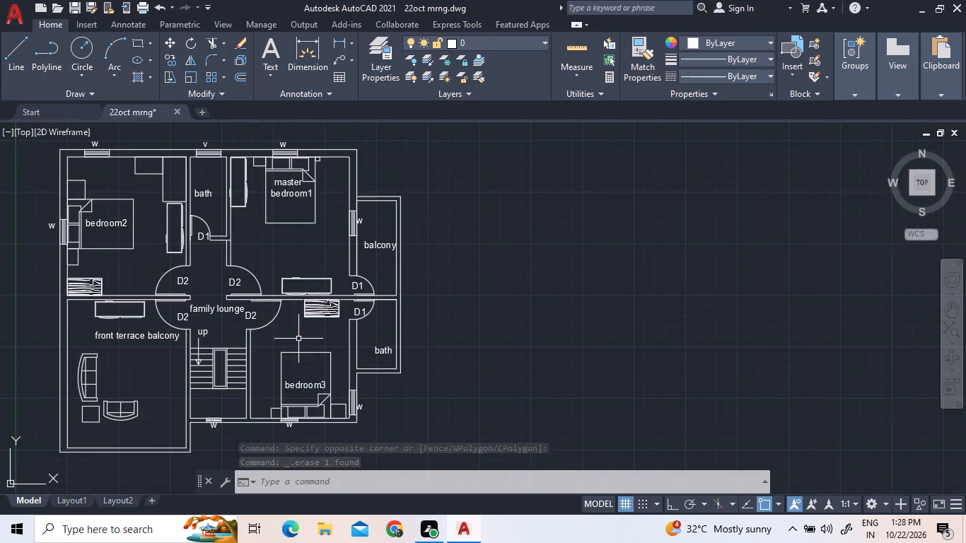
middle_click_drag(298, 339, 401, 318)
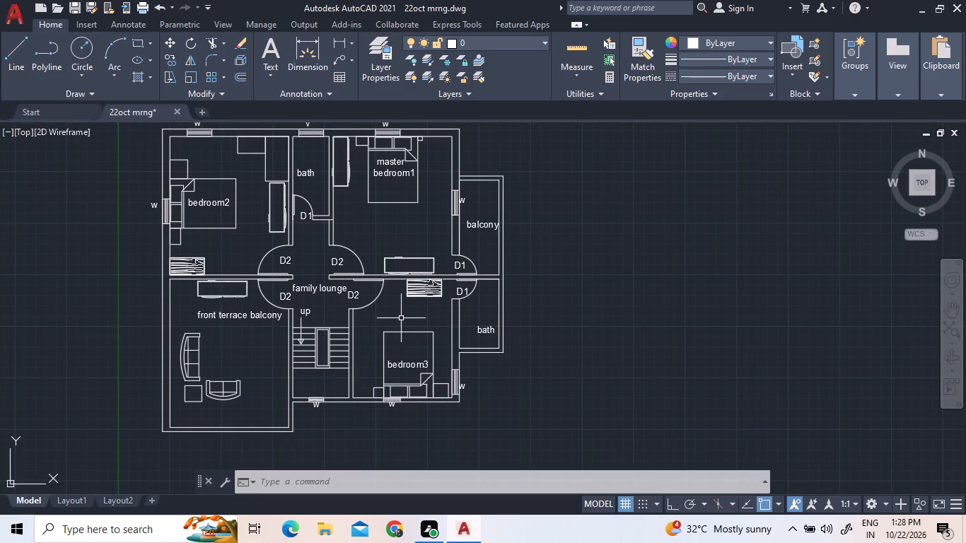
scroll(401, 318, "down", 2)
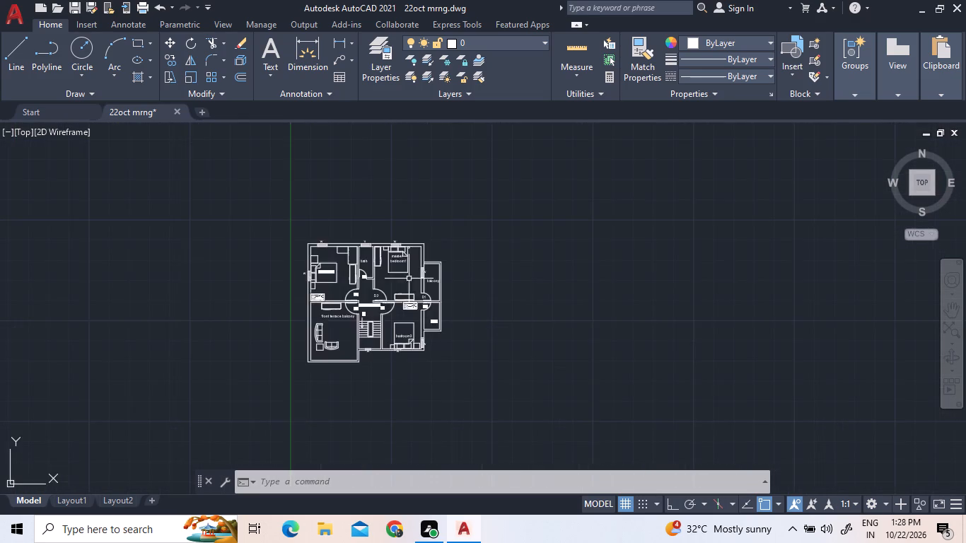
scroll(400, 253, "up", 5)
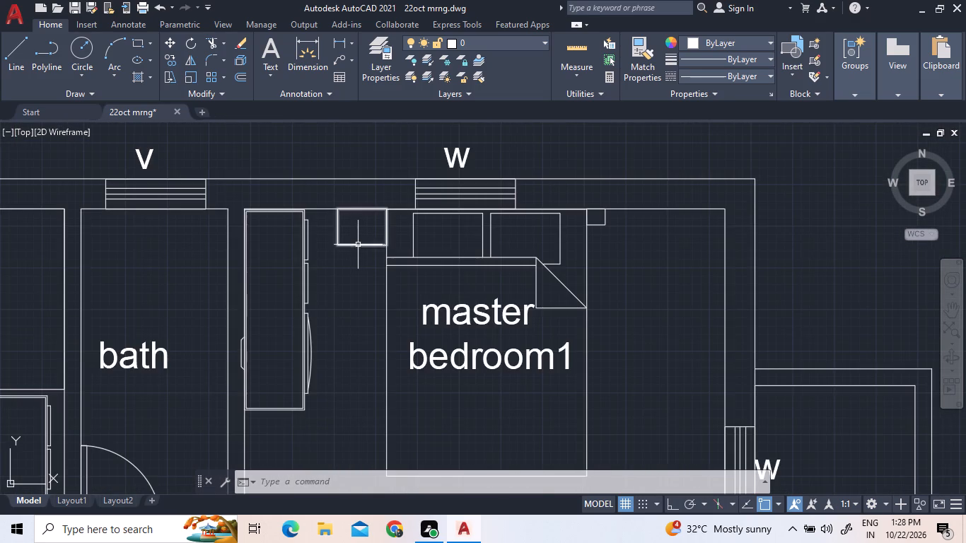
scroll(240, 209, "up", 5)
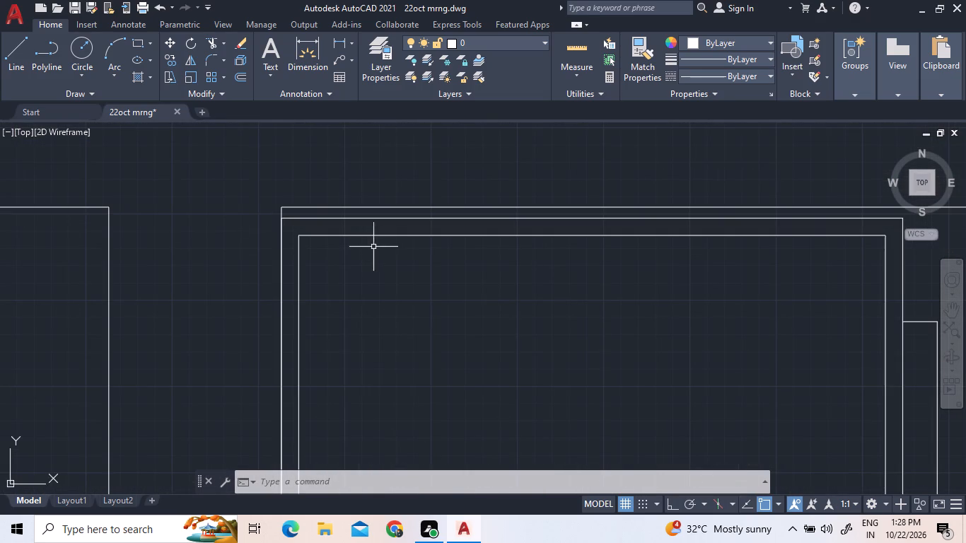
left_click(376, 249)
left_click(336, 215)
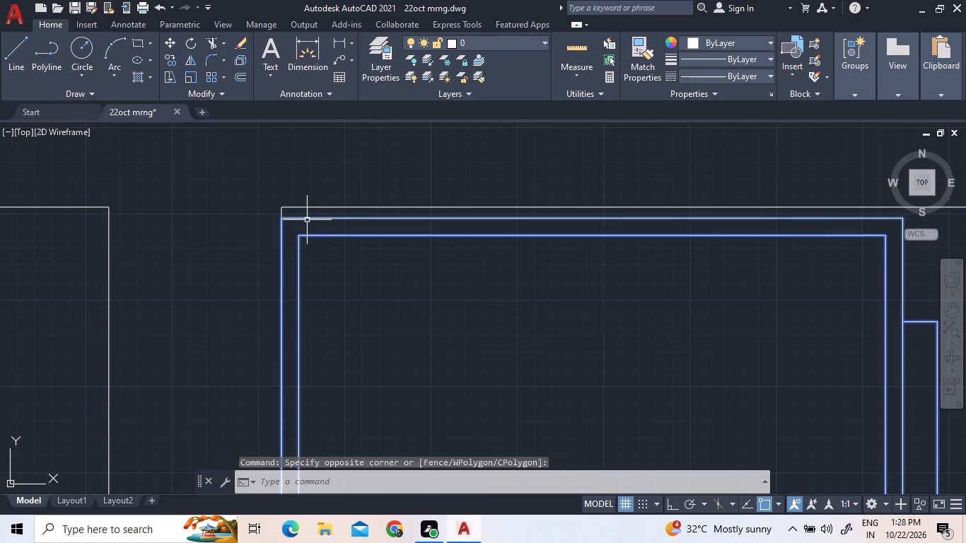
right_click(261, 186)
left_click(286, 272)
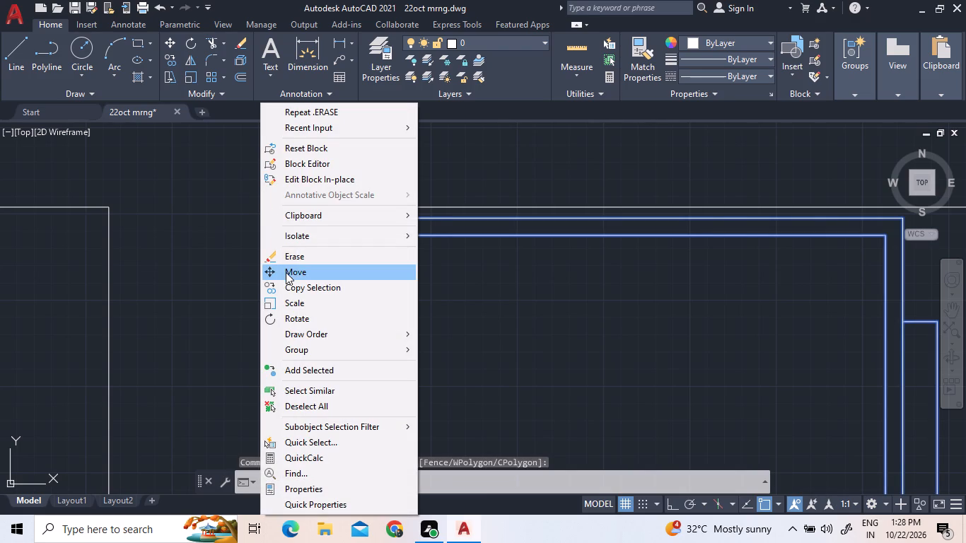
left_click(280, 216)
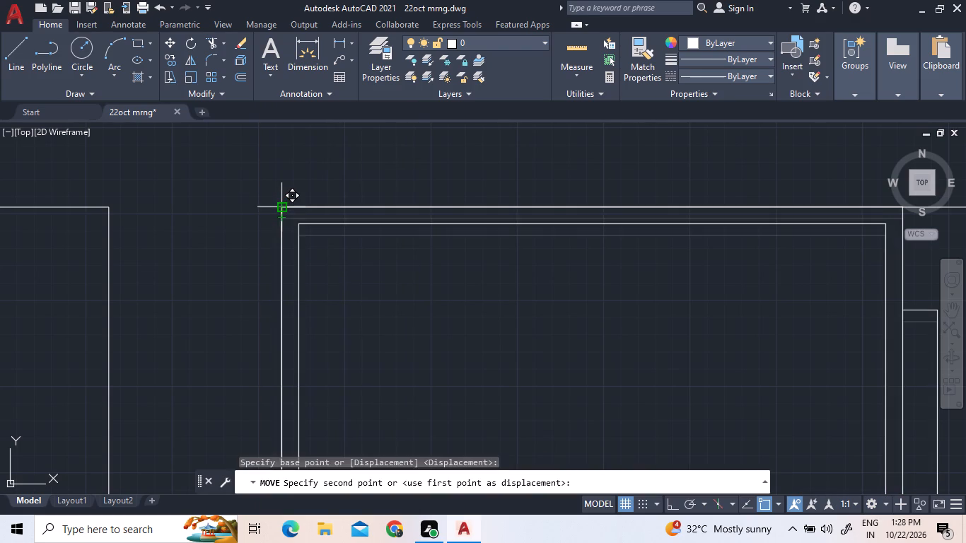
left_click(280, 204)
Move the tall cabinet block in bedroom2 straight up to meet the lower edge of the rectangular unit above it.
scroll(280, 204, "down", 7)
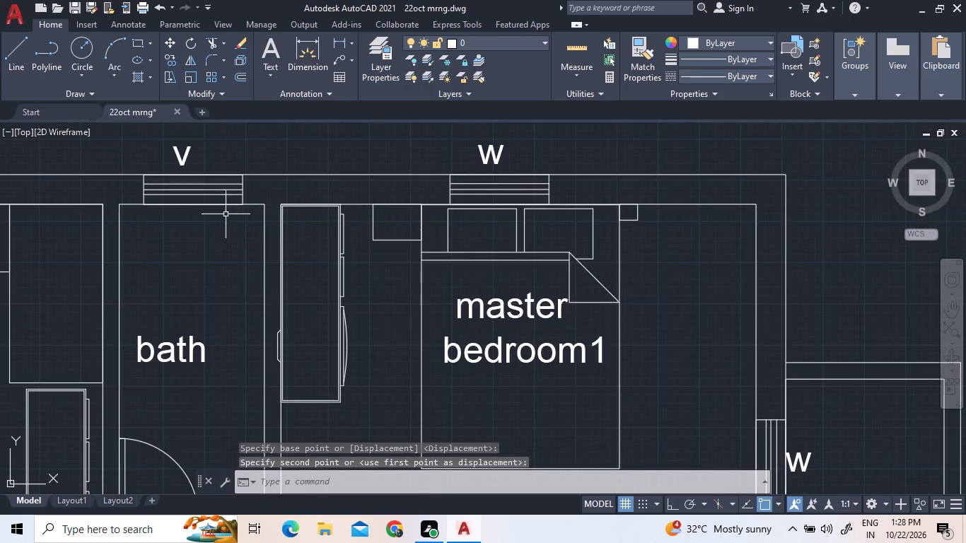
scroll(457, 261, "down", 2)
scroll(347, 337, "up", 1)
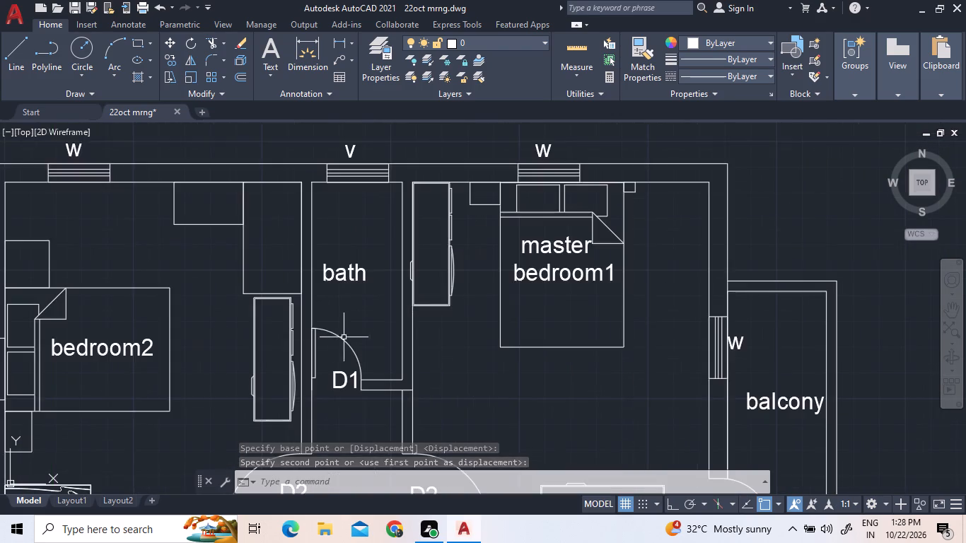
scroll(296, 330, "up", 3)
left_click(288, 284)
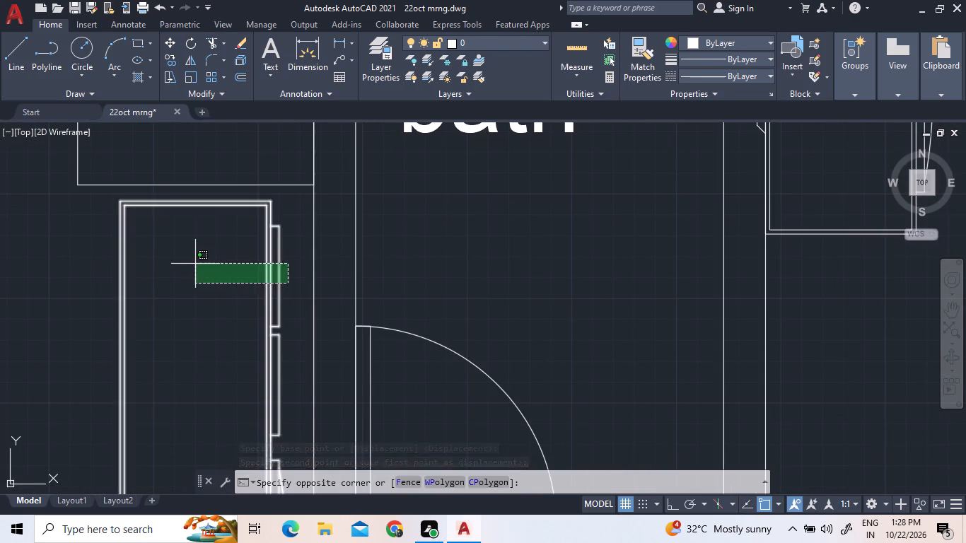
left_click(195, 264)
right_click(231, 158)
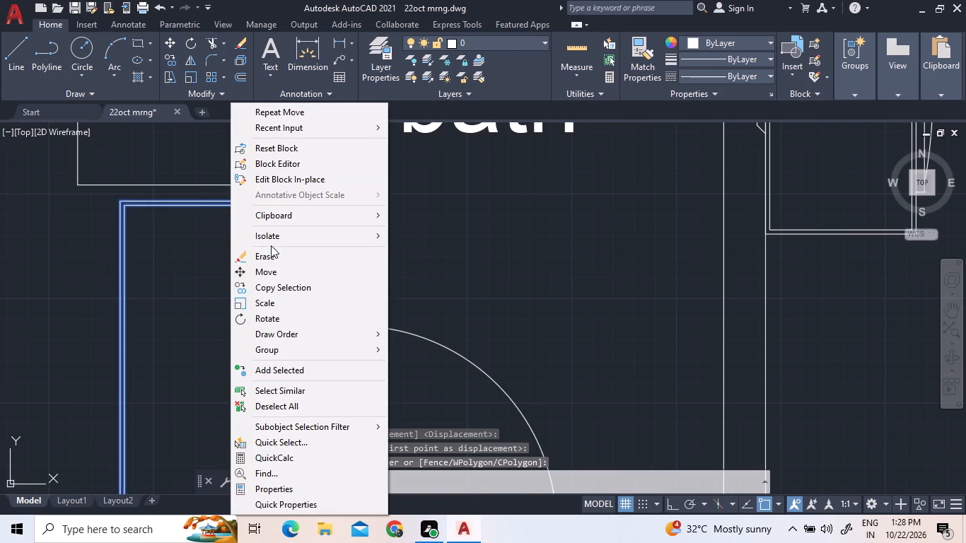
left_click(265, 273)
scroll(257, 238, "up", 3)
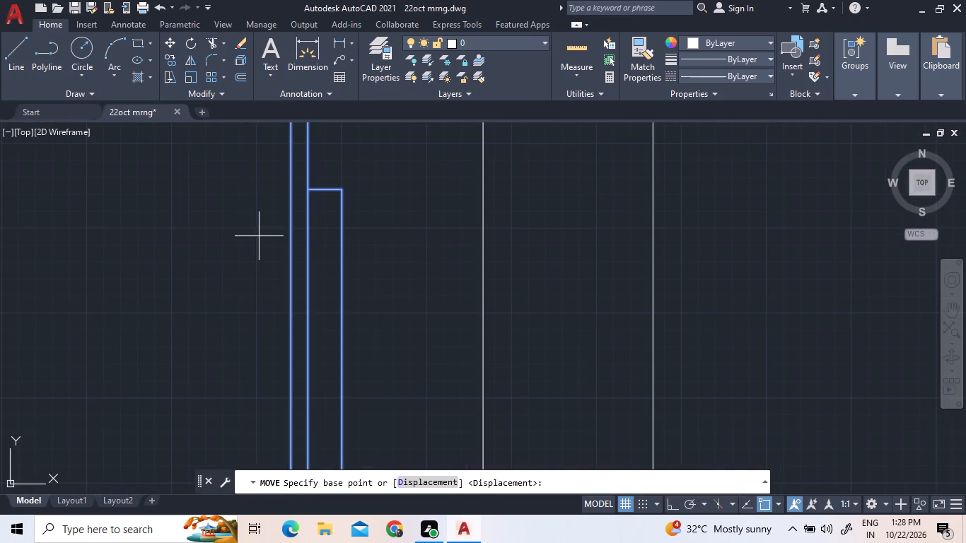
scroll(273, 262, "down", 3)
scroll(278, 203, "up", 3)
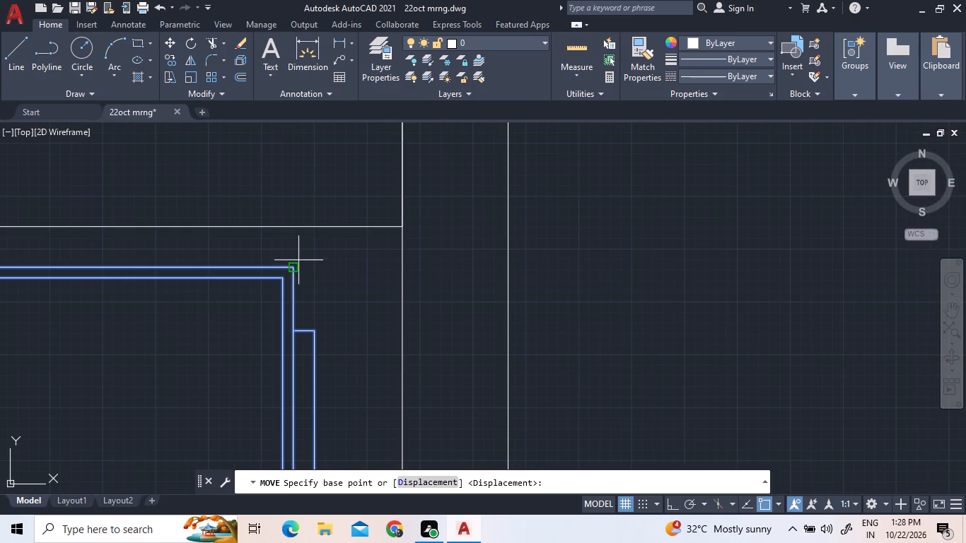
left_click(291, 265)
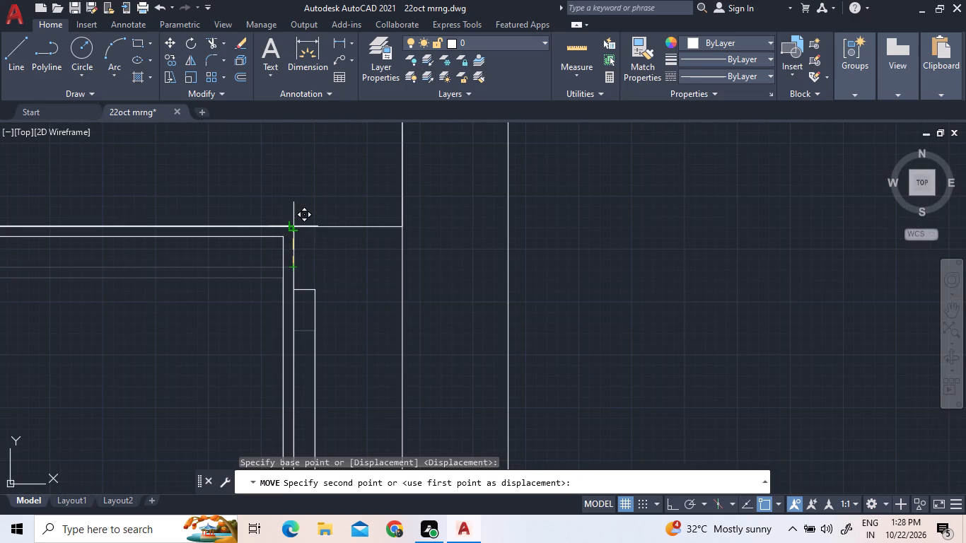
left_click(291, 224)
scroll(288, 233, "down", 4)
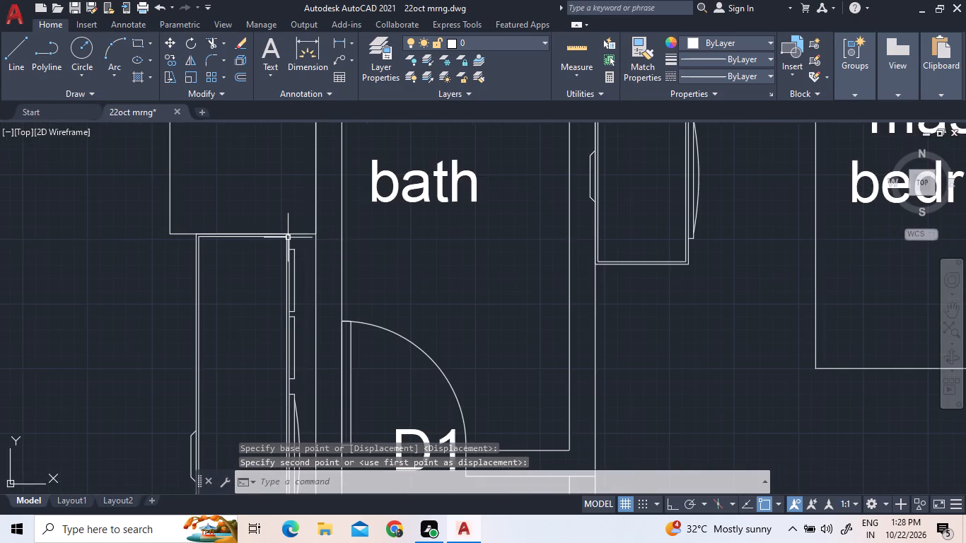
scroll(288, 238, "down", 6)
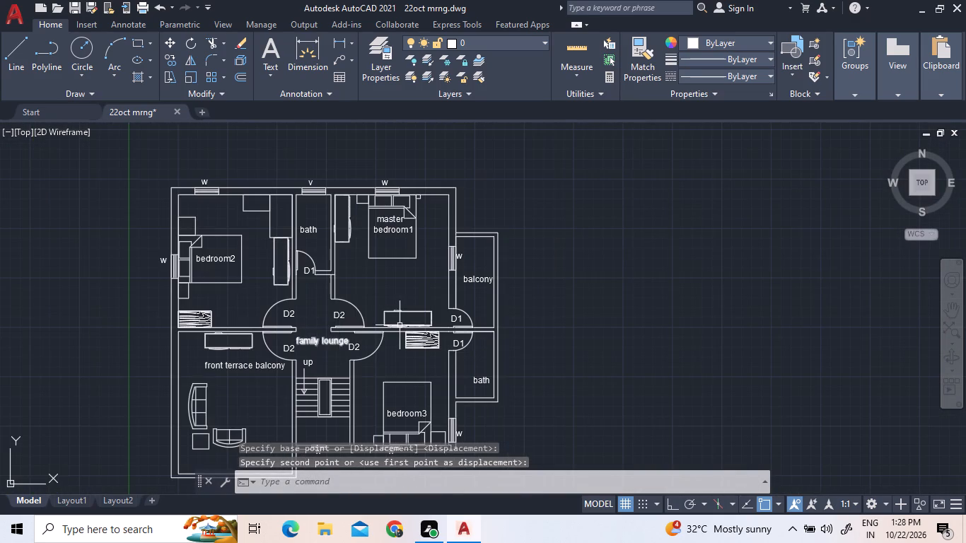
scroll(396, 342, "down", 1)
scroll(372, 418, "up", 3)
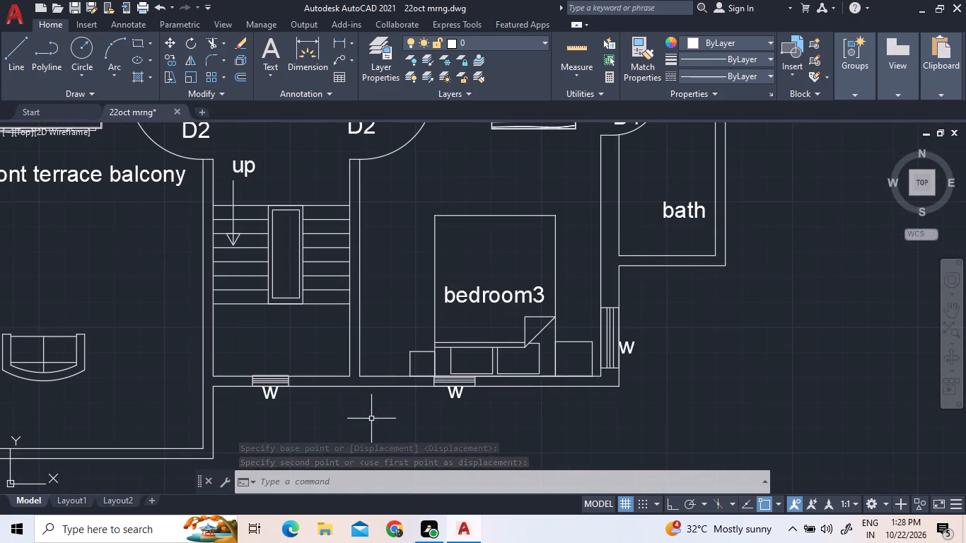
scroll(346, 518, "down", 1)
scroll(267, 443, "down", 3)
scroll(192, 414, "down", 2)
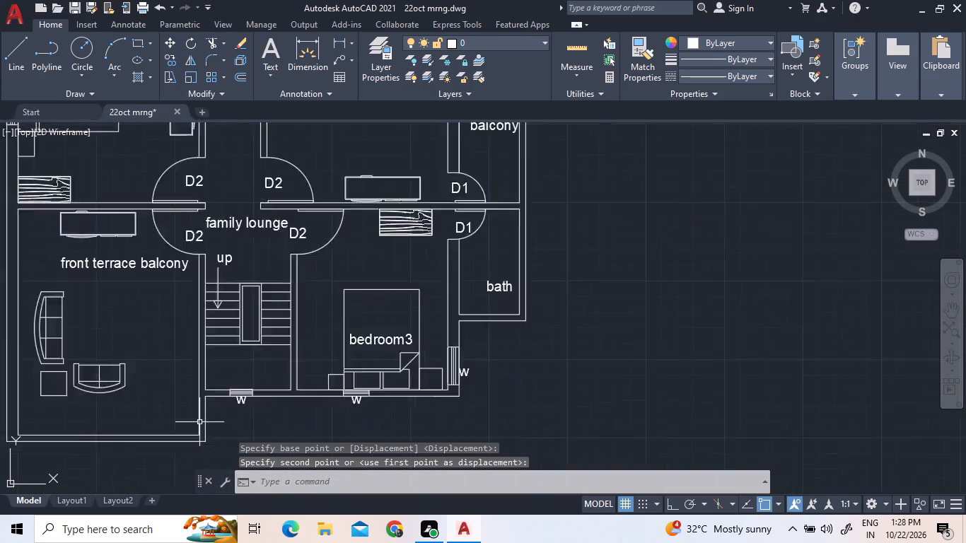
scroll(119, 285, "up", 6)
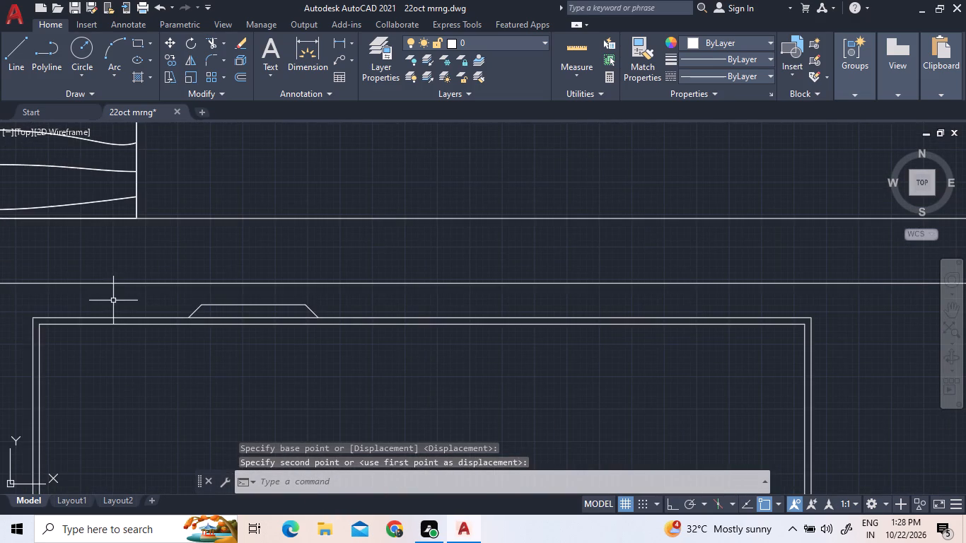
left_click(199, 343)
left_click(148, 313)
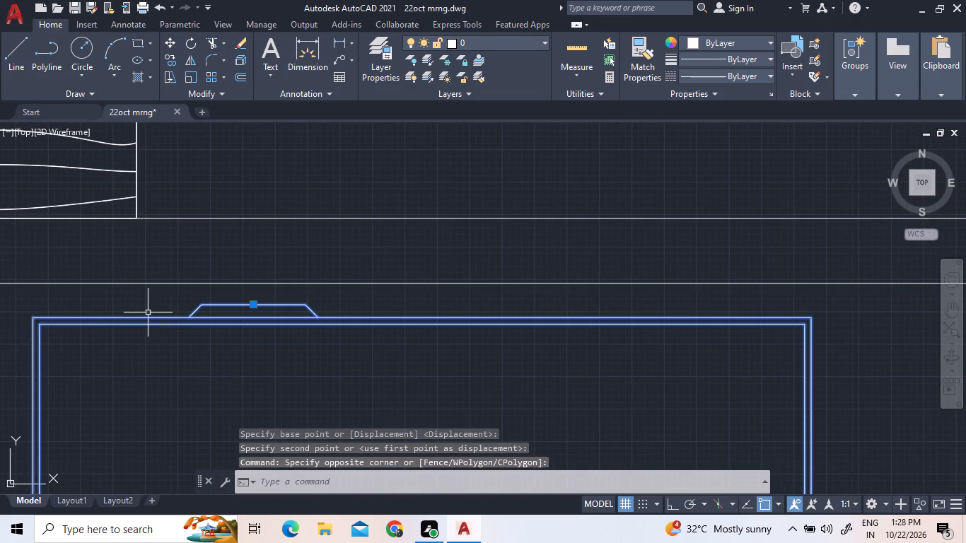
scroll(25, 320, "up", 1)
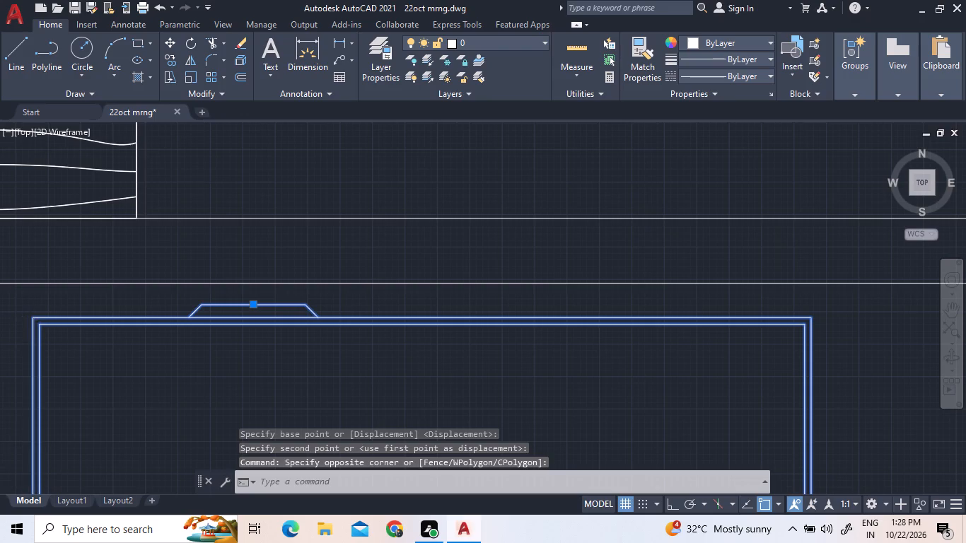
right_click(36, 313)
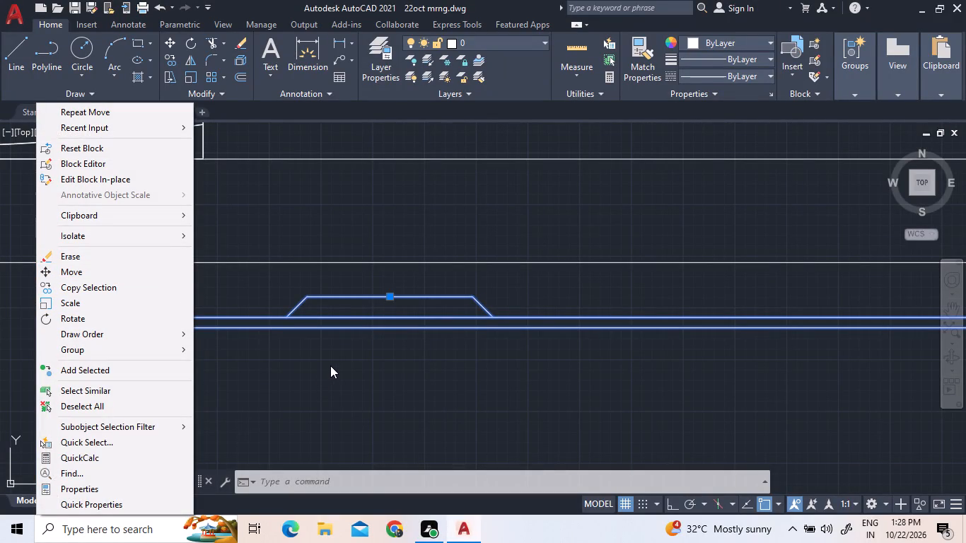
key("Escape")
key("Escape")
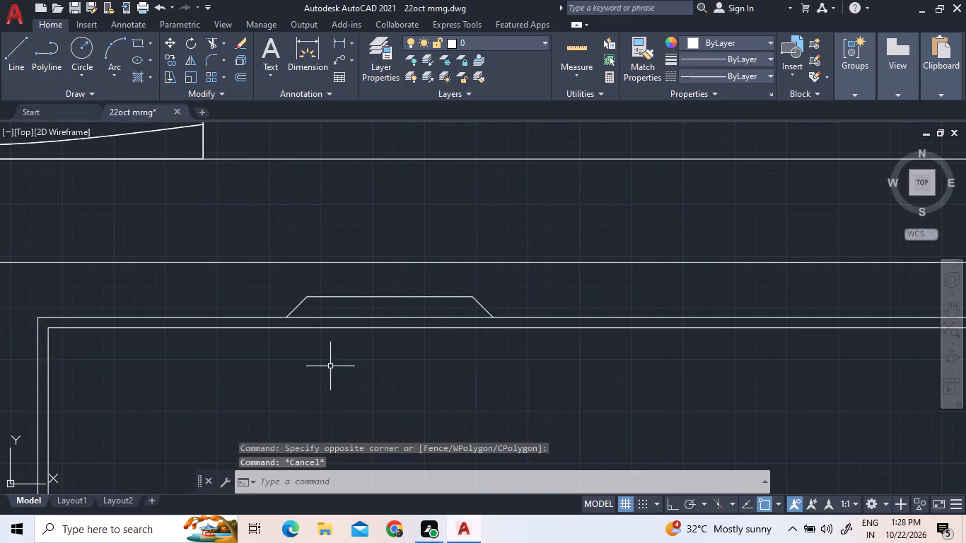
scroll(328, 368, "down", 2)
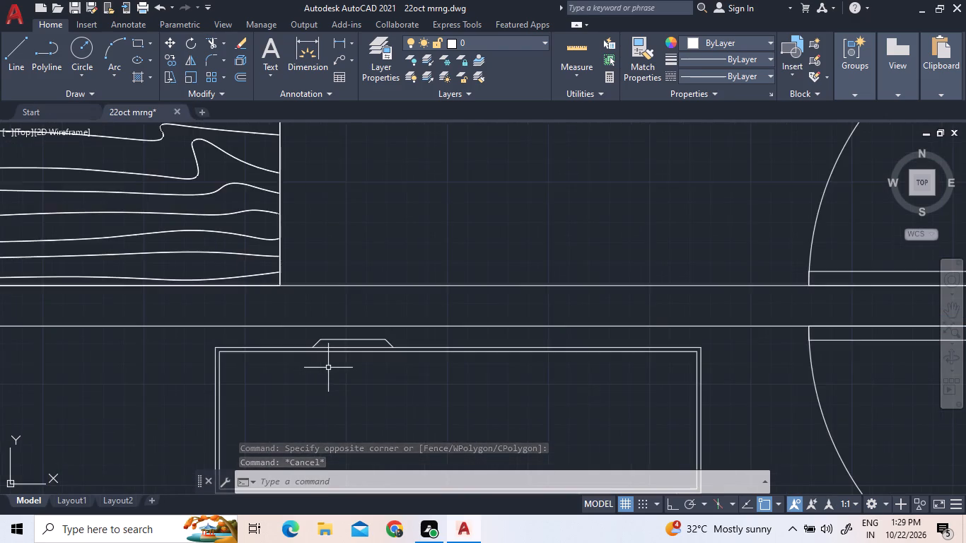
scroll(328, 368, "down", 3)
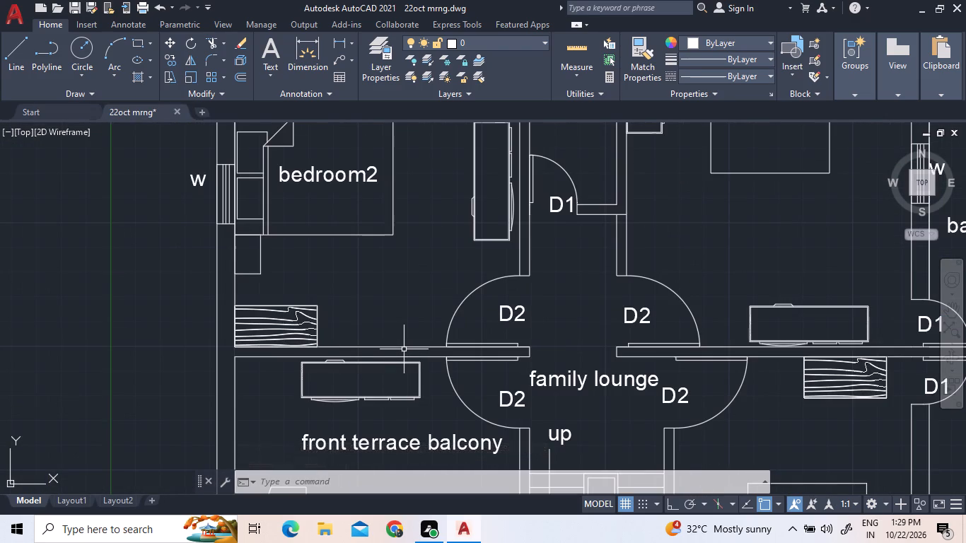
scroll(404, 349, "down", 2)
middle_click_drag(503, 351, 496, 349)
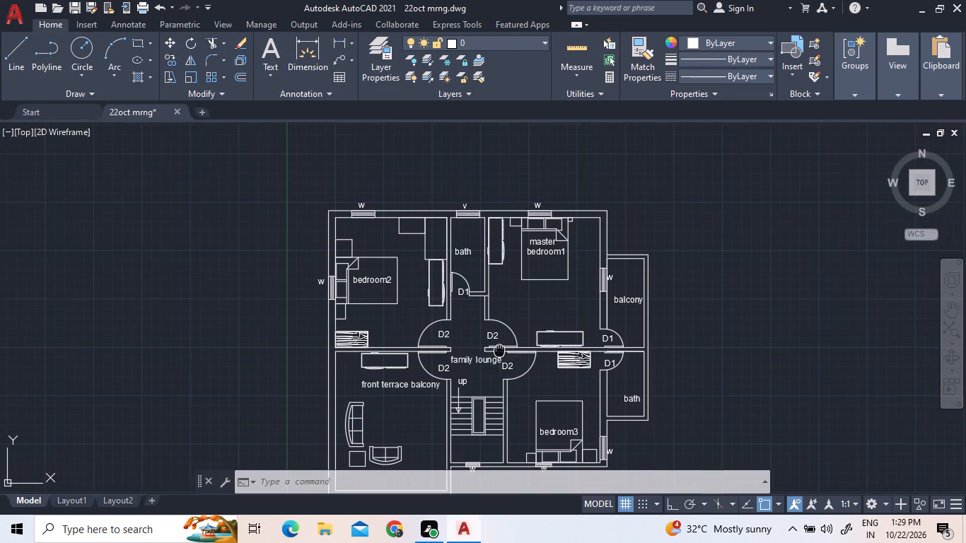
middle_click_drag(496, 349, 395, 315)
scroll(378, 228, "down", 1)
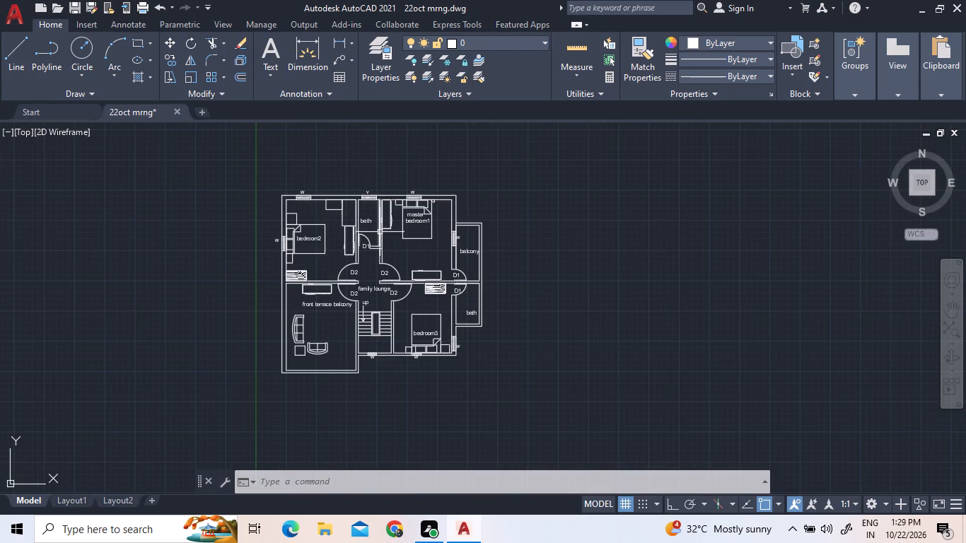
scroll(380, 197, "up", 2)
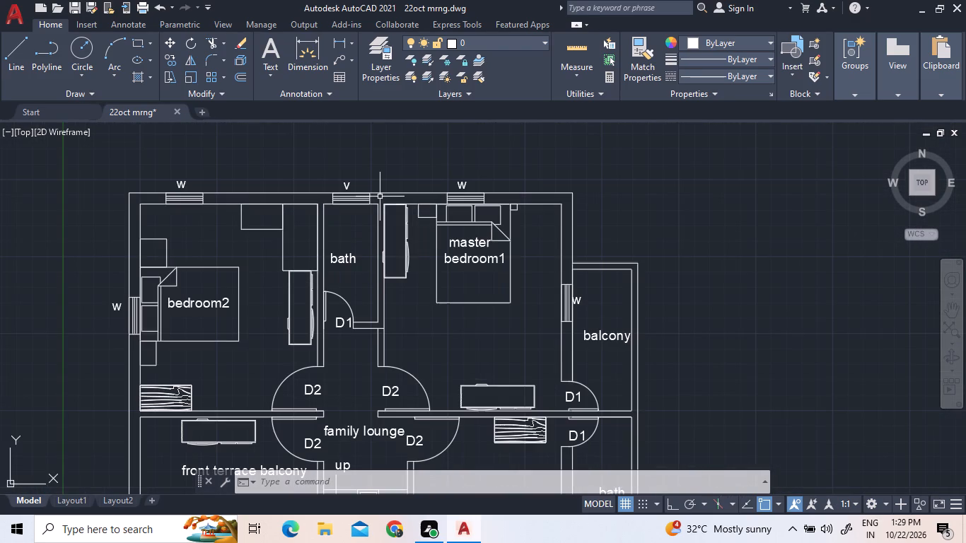
Insert the Toilet - top block from the House Designer.dwg library in DesignCenter, outside the plan beside bedroom2.
right_click(413, 151)
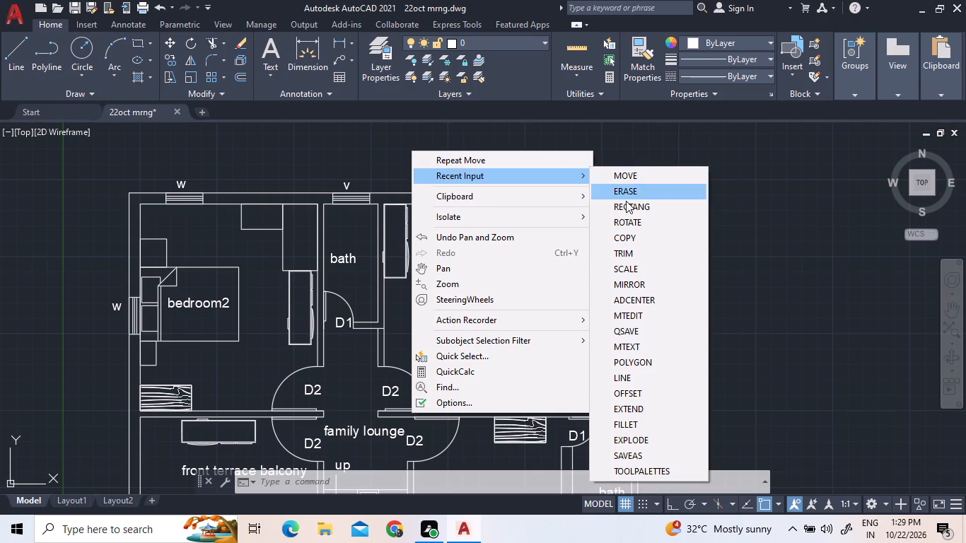
left_click(628, 295)
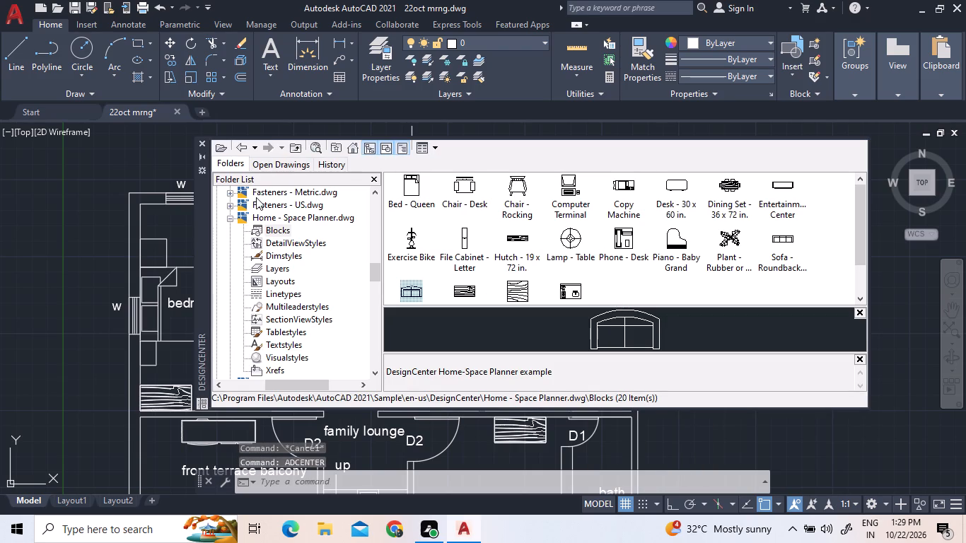
left_click(232, 216)
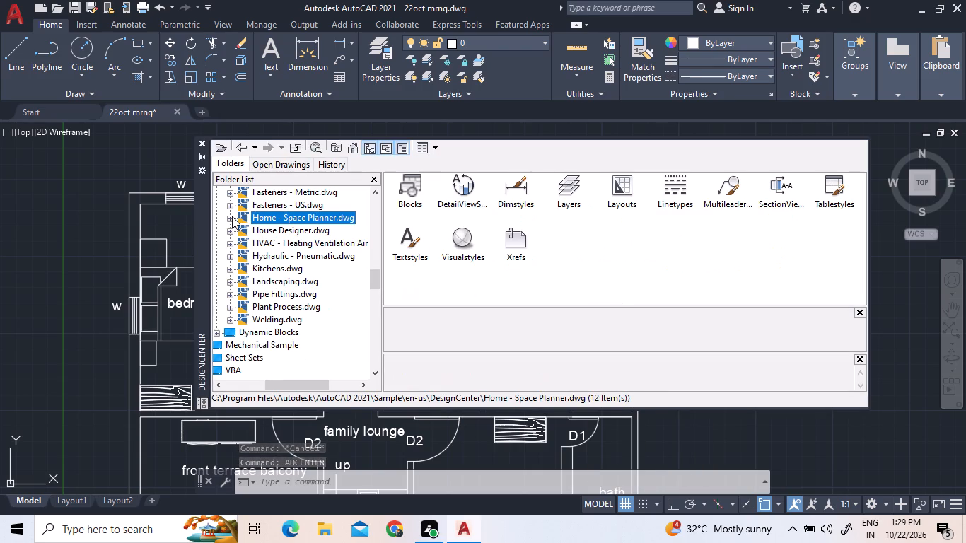
double_click(310, 230)
double_click(406, 192)
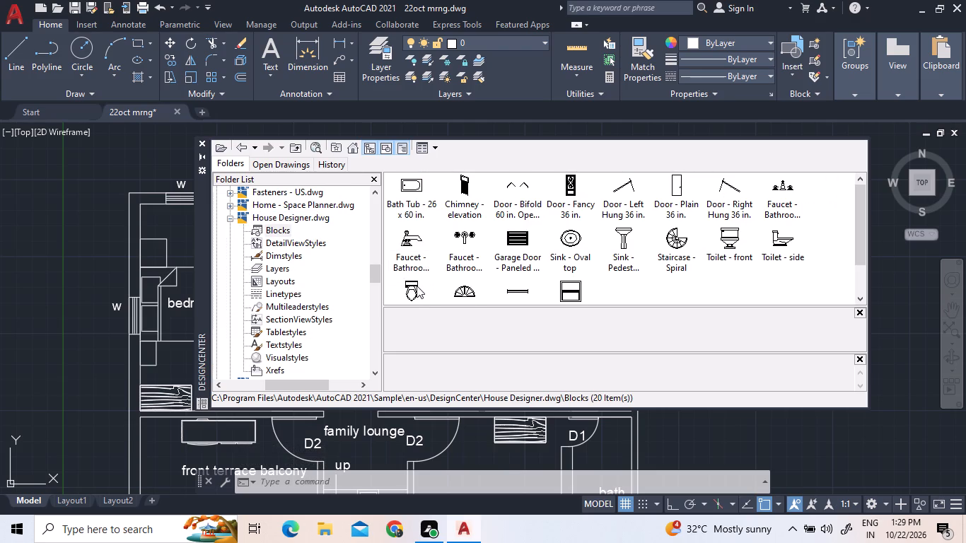
left_click_drag(415, 284, 222, 267)
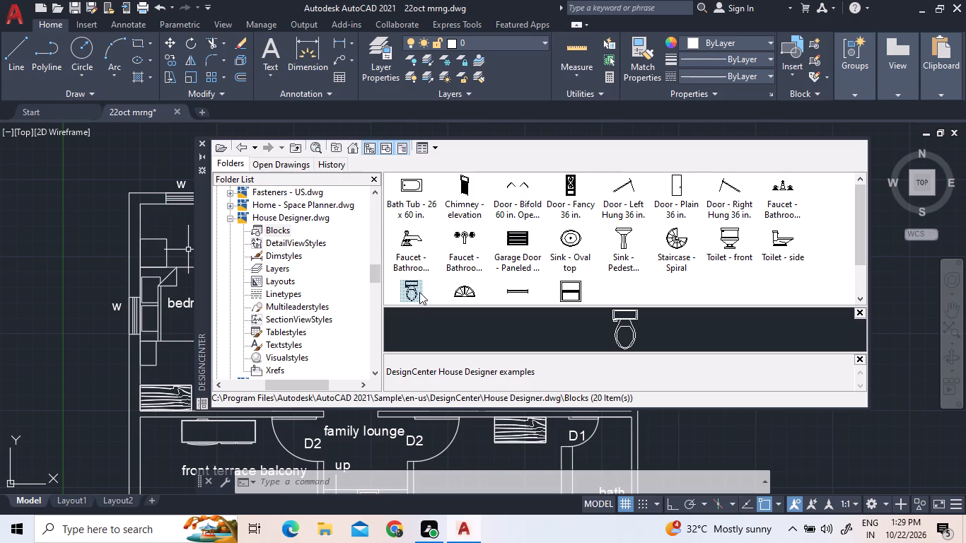
left_click_drag(417, 291, 45, 214)
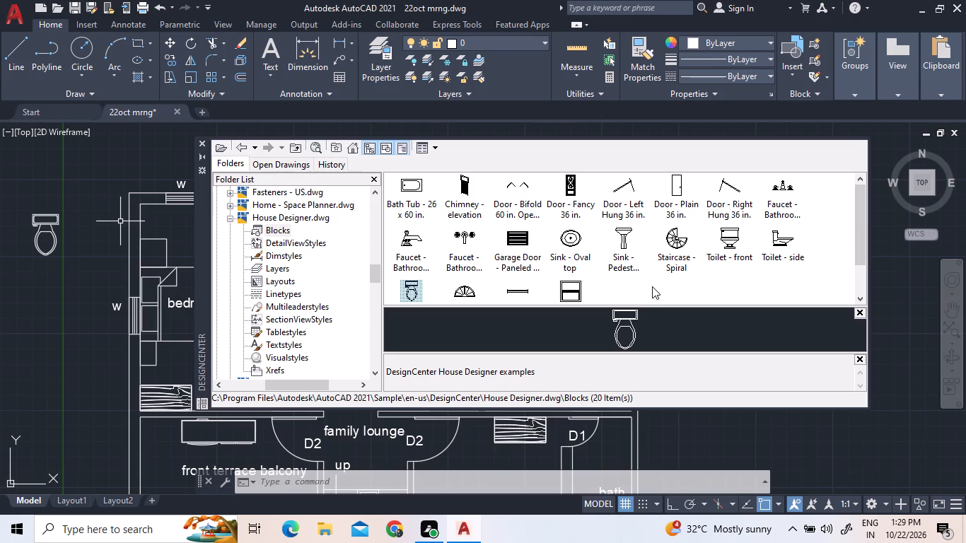
Insert the Bath Tub - 26 x 60 in. block outside the plan, just below the toilet.
left_click_drag(412, 190, 373, 223)
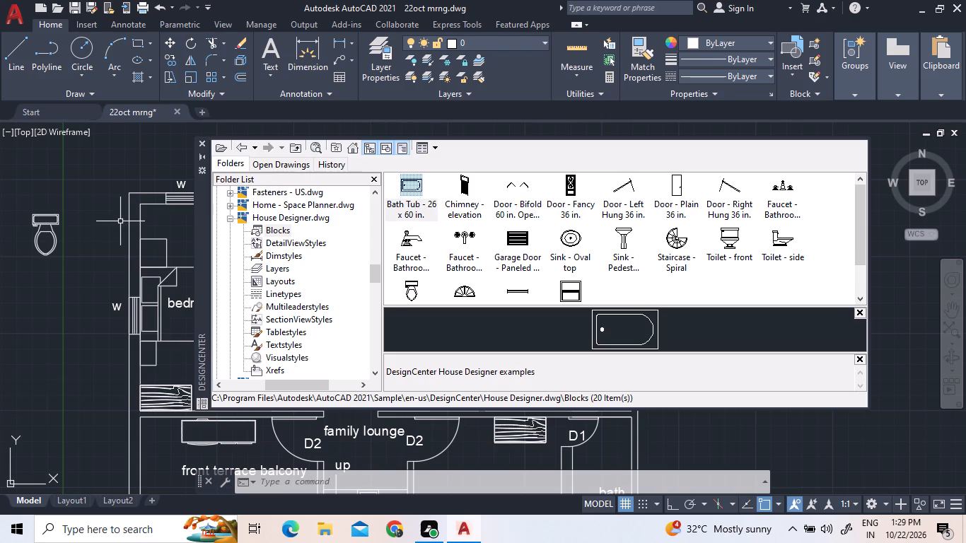
left_click_drag(373, 223, 11, 281)
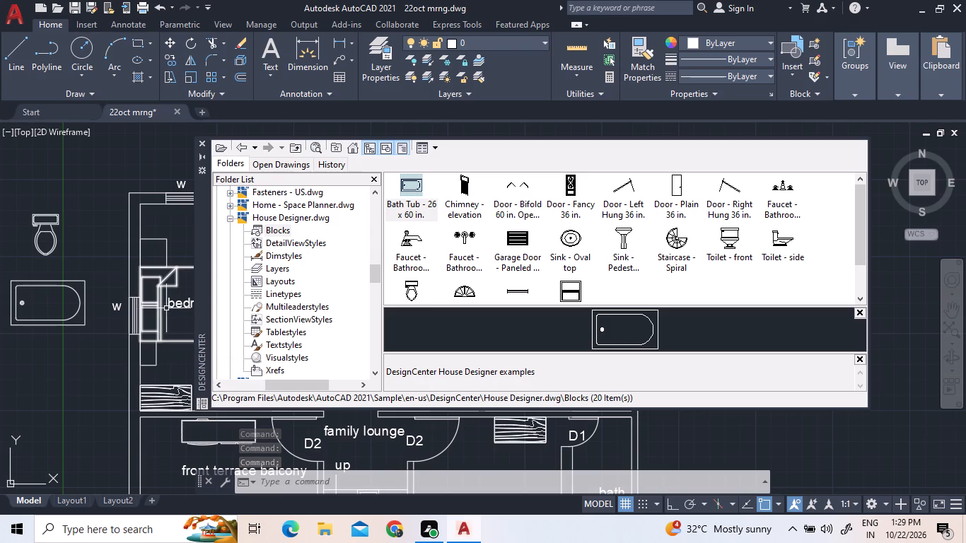
Insert the Sink-single - 30 in top block from the Kitchens.dwg library outside the plan, below the bathtub.
scroll(547, 267, "down", 3)
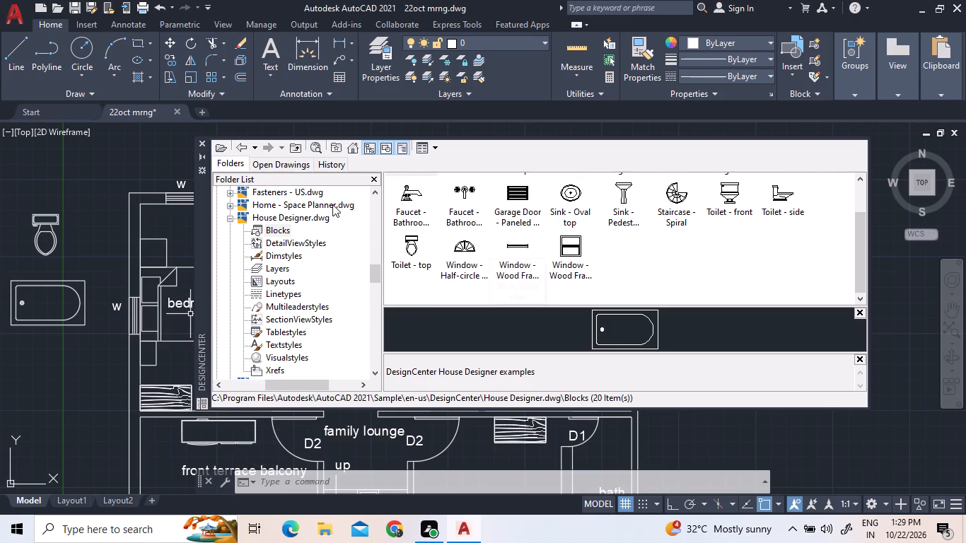
scroll(308, 274, "down", 2)
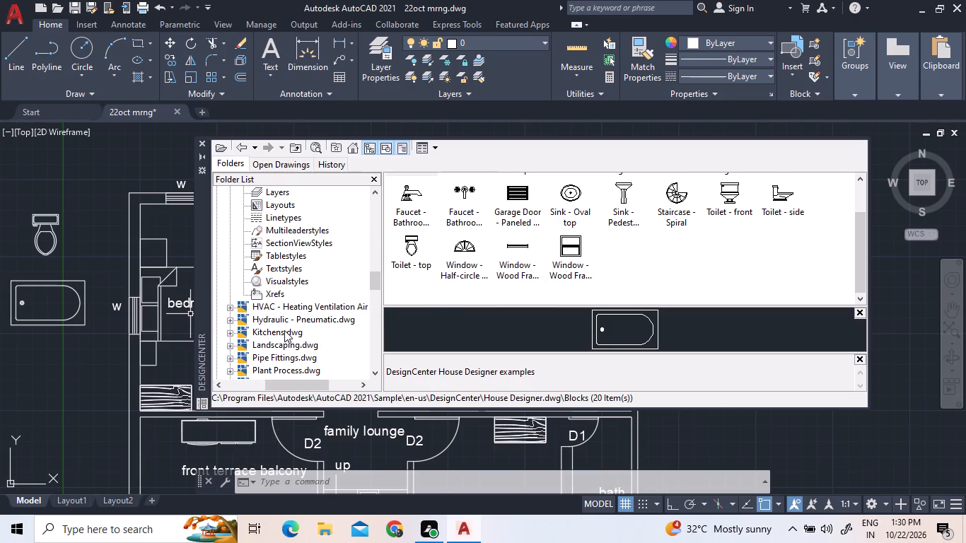
double_click(284, 330)
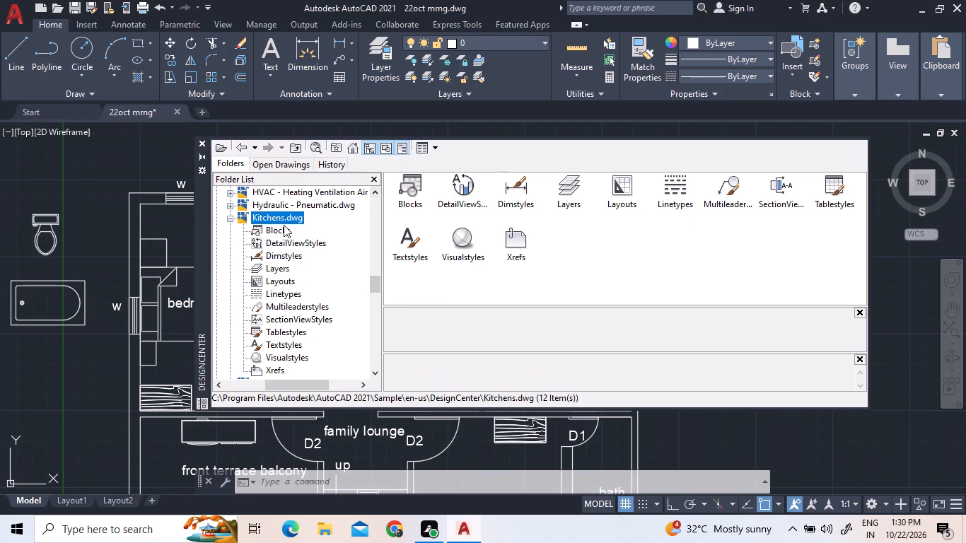
left_click(283, 226)
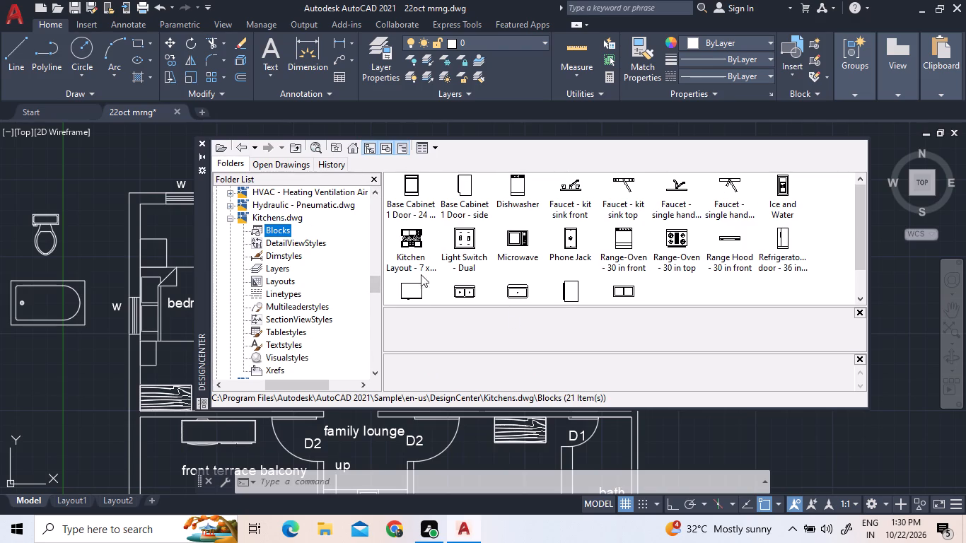
scroll(421, 281, "down", 1)
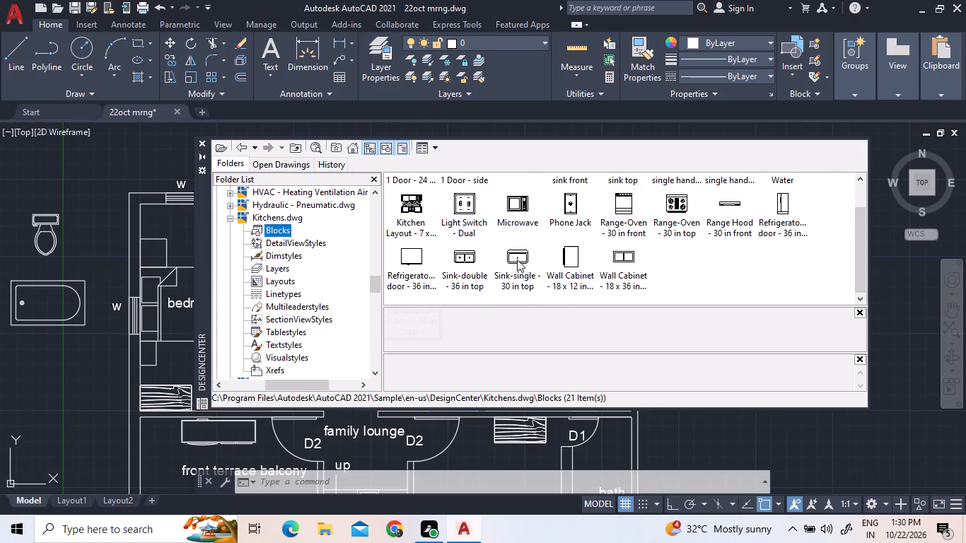
left_click_drag(515, 259, 49, 334)
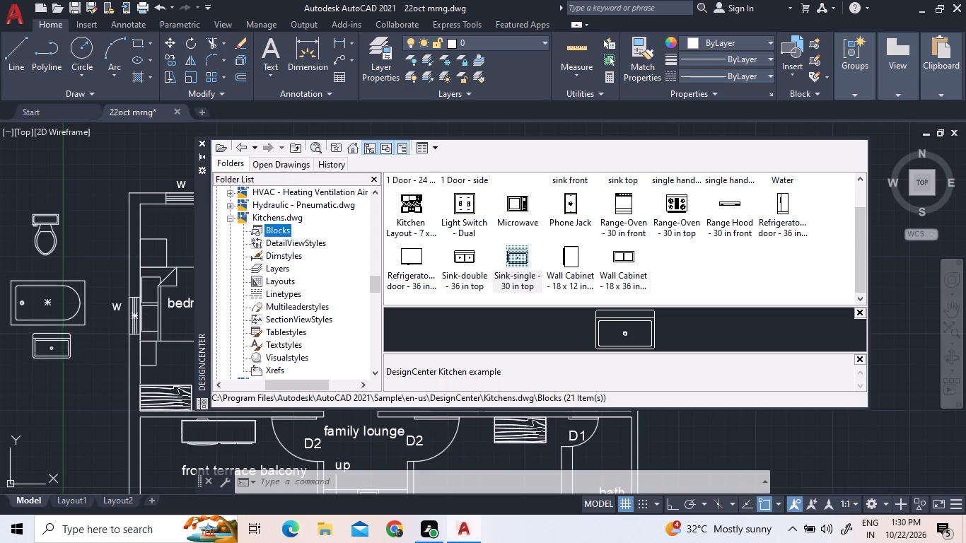
left_click_drag(49, 334, 36, 364)
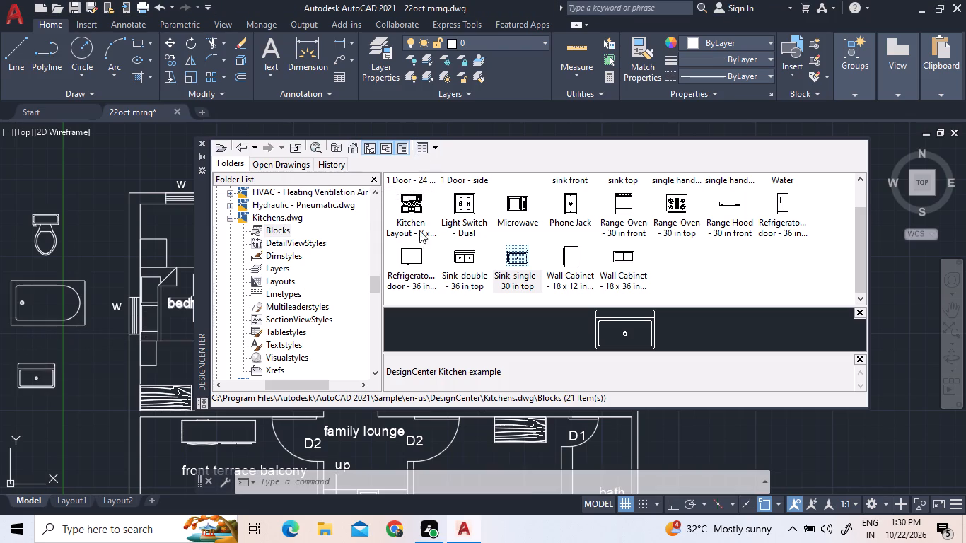
Place the top-view single-handle faucet block from Kitchens.dwg onto the single sink and close DesignCenter.
scroll(421, 243, "up", 3)
scroll(657, 204, "up", 1)
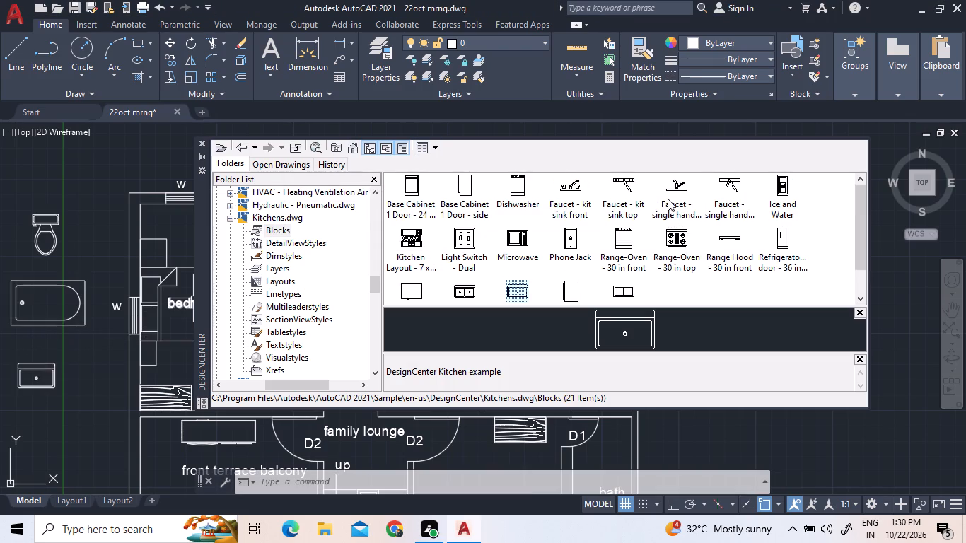
left_click_drag(731, 185, 663, 197)
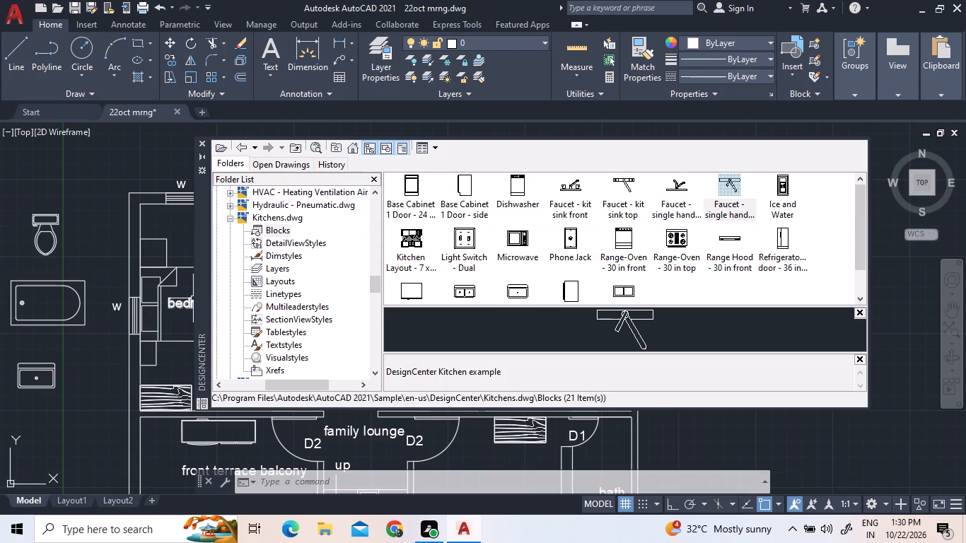
left_click_drag(663, 197, 35, 375)
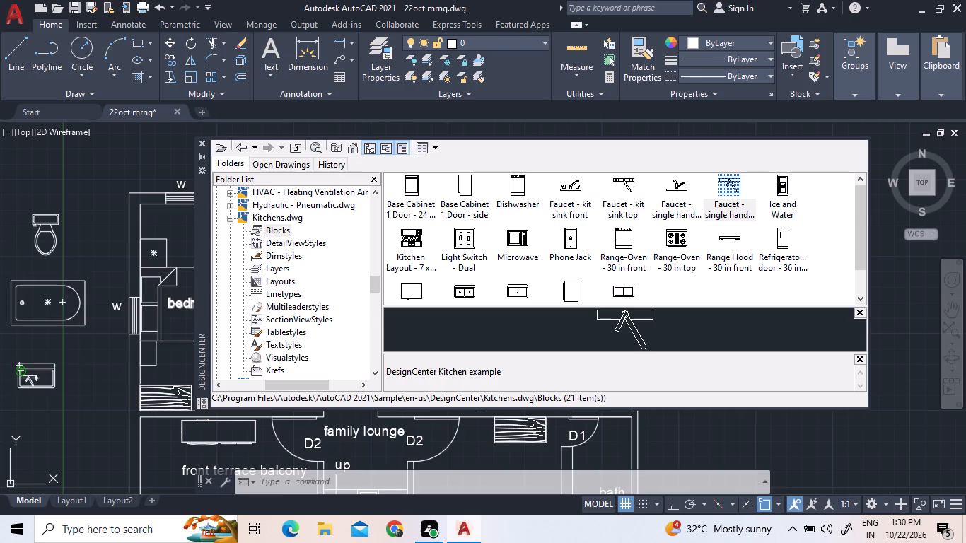
left_click(205, 144)
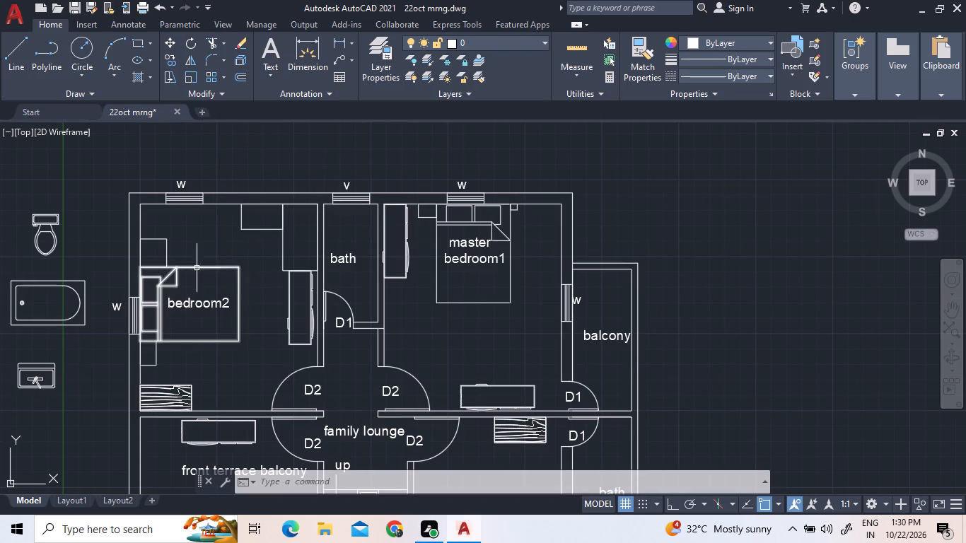
Rotate the toilet block 90 degrees clockwise with Ortho on, about a point on its tank's outer side edge.
left_click(74, 256)
left_click(32, 233)
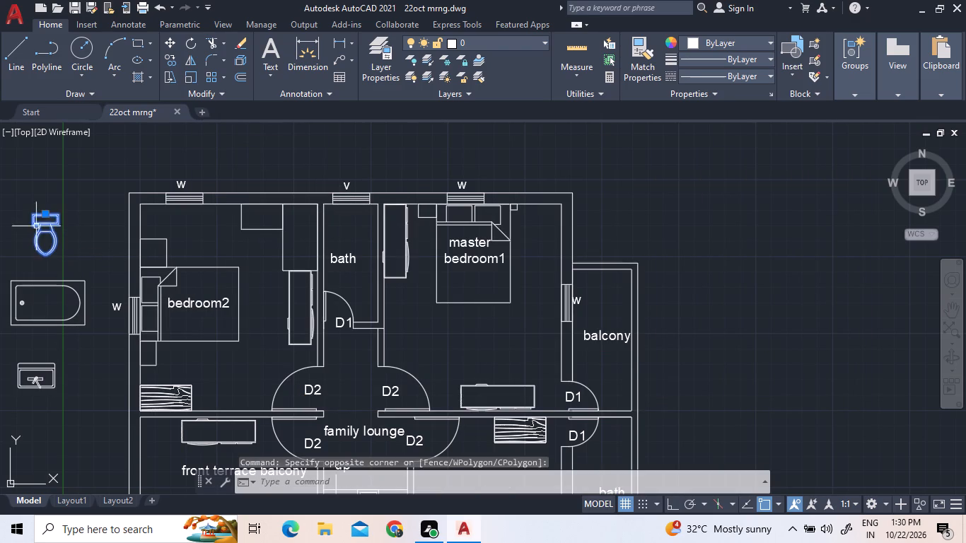
right_click(56, 181)
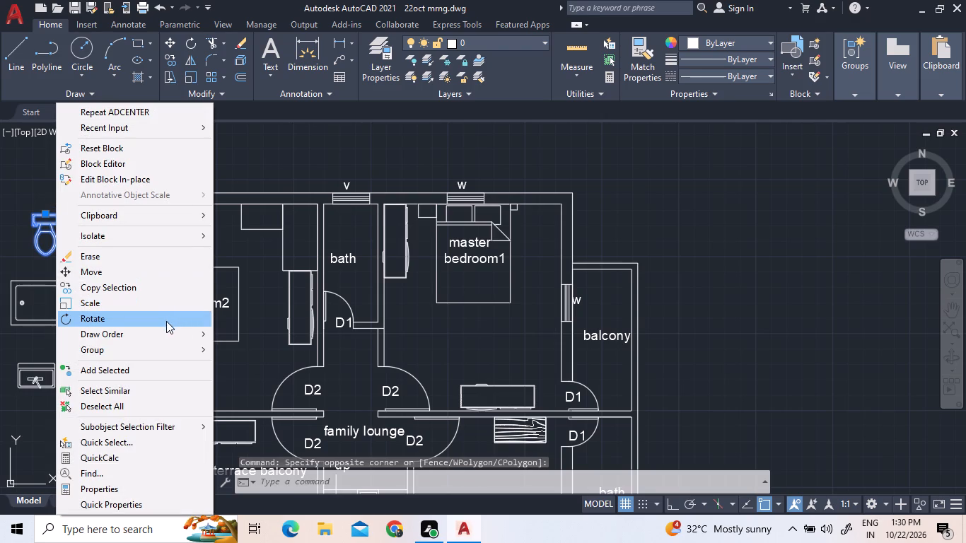
left_click(166, 321)
scroll(57, 214, "up", 2)
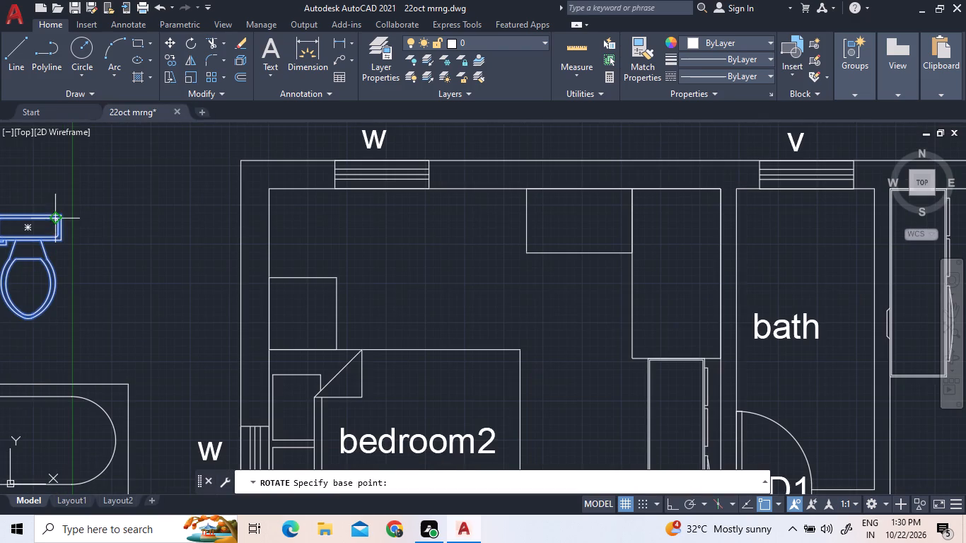
scroll(64, 214, "up", 3)
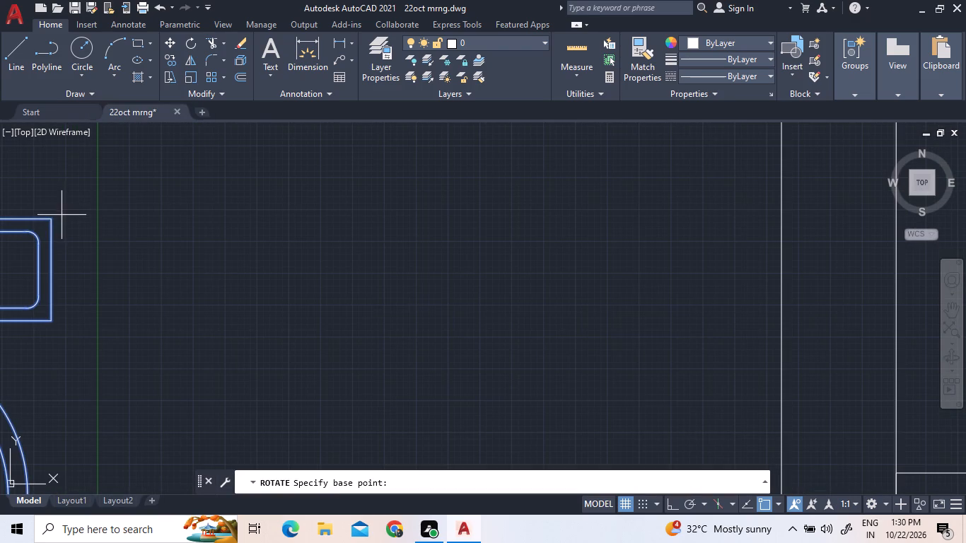
left_click(57, 238)
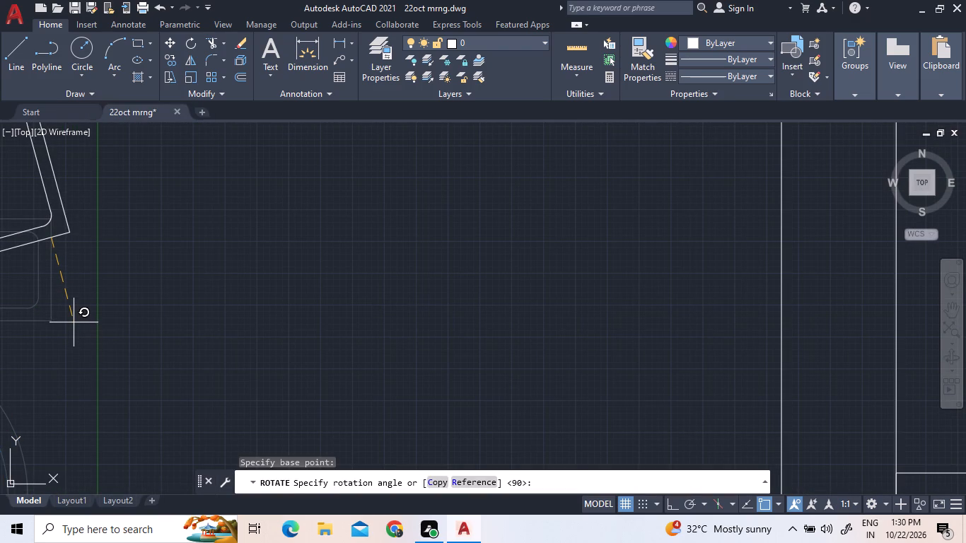
key("F8")
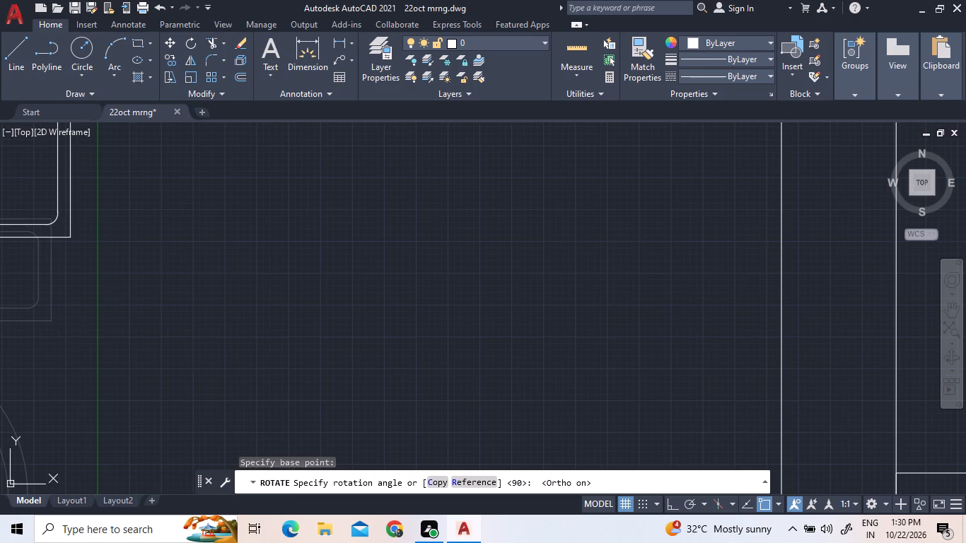
scroll(93, 315, "down", 4)
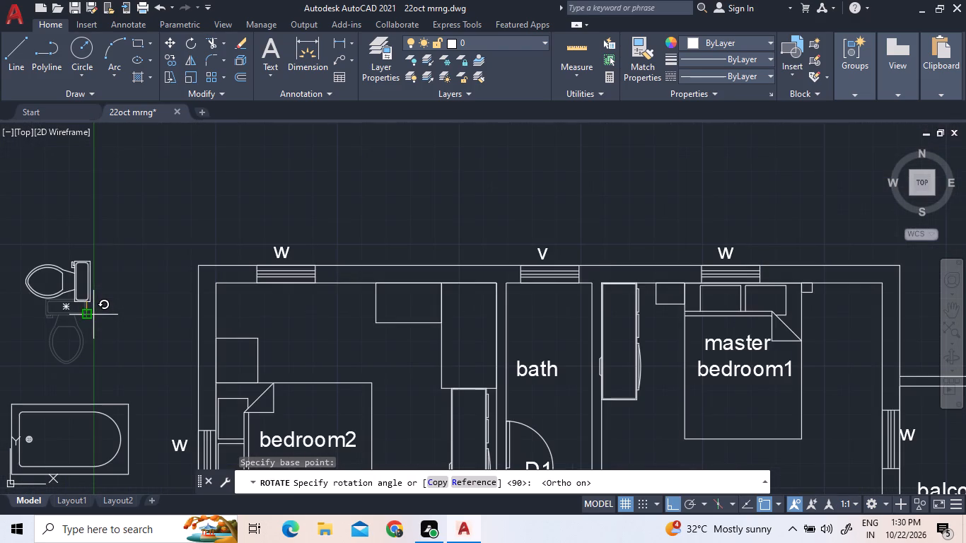
left_click(89, 310)
Complete the toilet's 90-degree clockwise rotation so its tank faces the house plan.
left_click(113, 310)
Move the toilet with Ortho off into the upper bath, its tank back against the wall shared with master bedroom1.
left_click(78, 293)
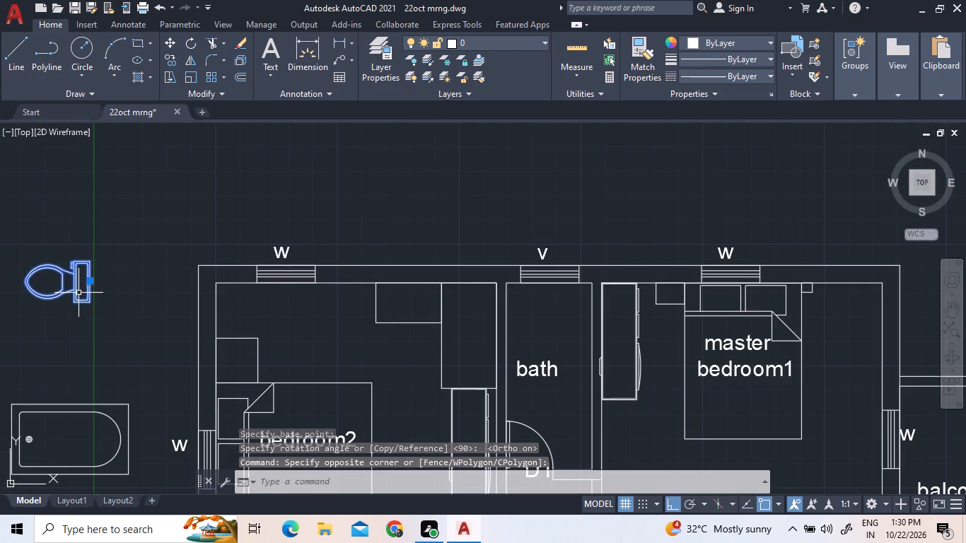
scroll(60, 276, "up", 2)
right_click(61, 276)
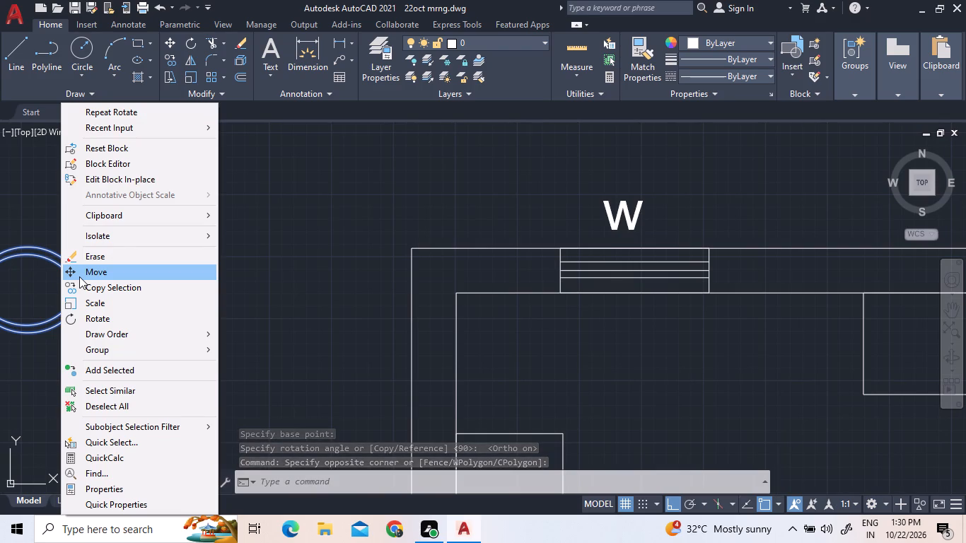
left_click(82, 276)
left_click(98, 286)
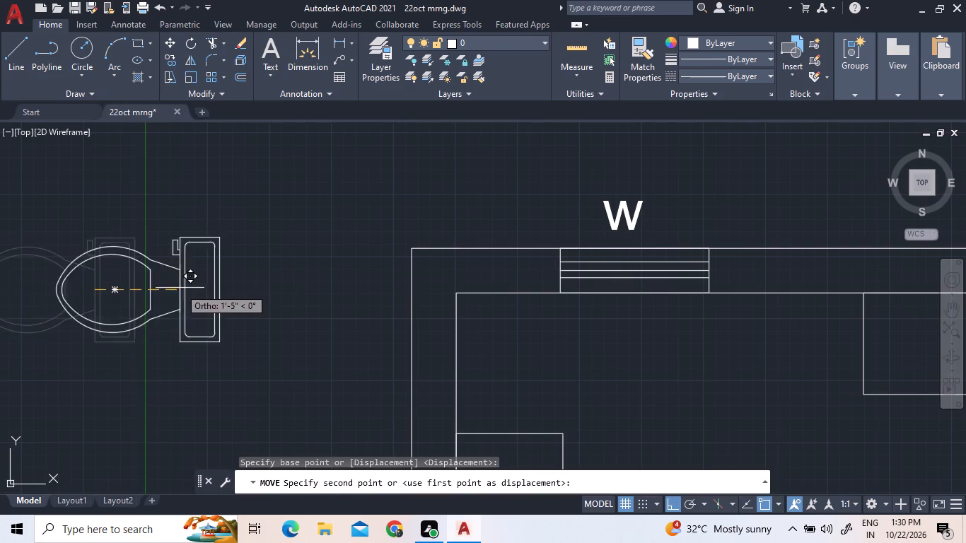
scroll(180, 288, "down", 5)
scroll(291, 349, "up", 3)
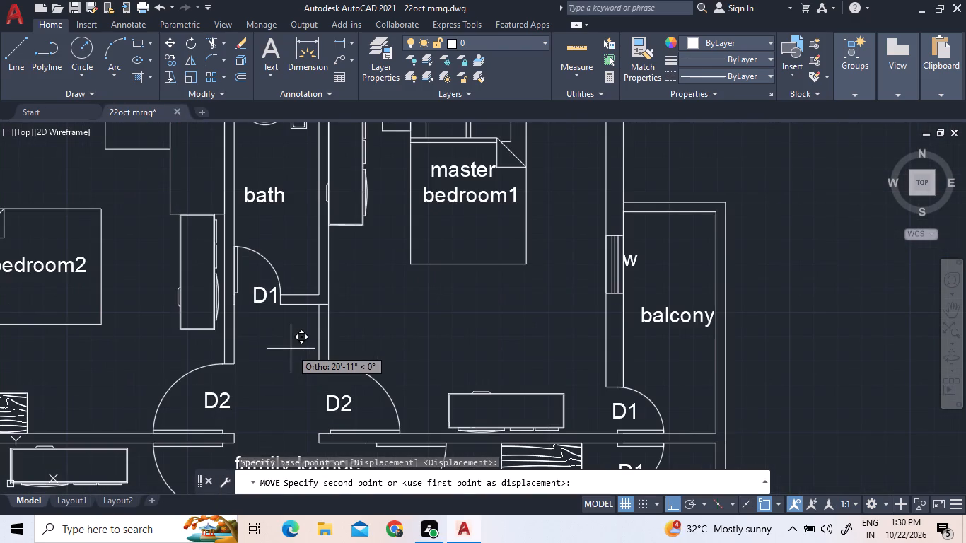
key("F8")
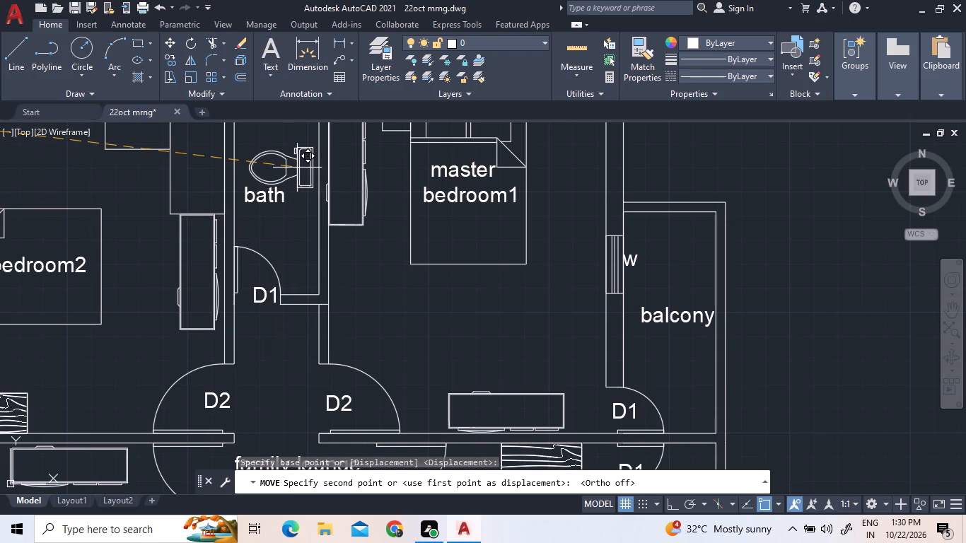
scroll(299, 183, "down", 2)
scroll(296, 180, "up", 3)
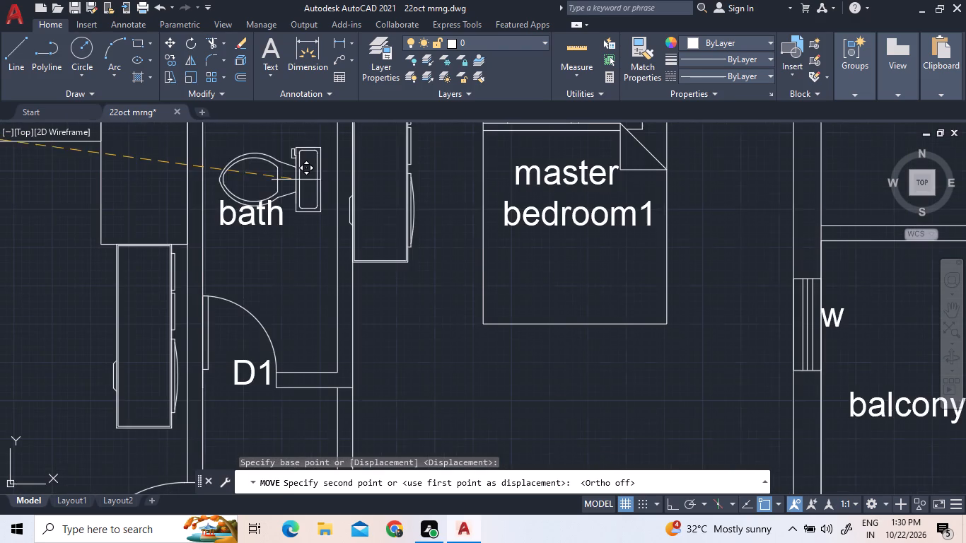
scroll(300, 214, "up", 3)
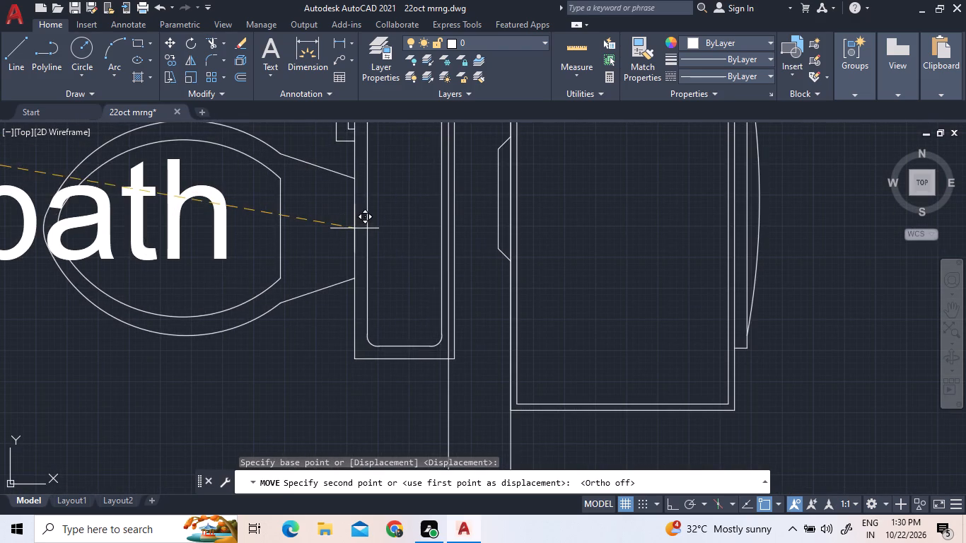
scroll(346, 209, "down", 1)
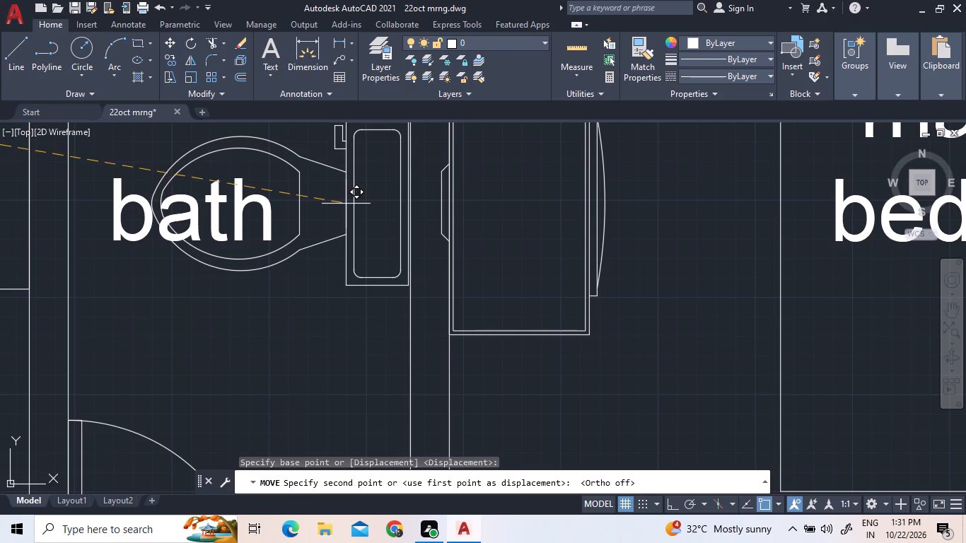
scroll(346, 204, "up", 3)
scroll(346, 204, "down", 1)
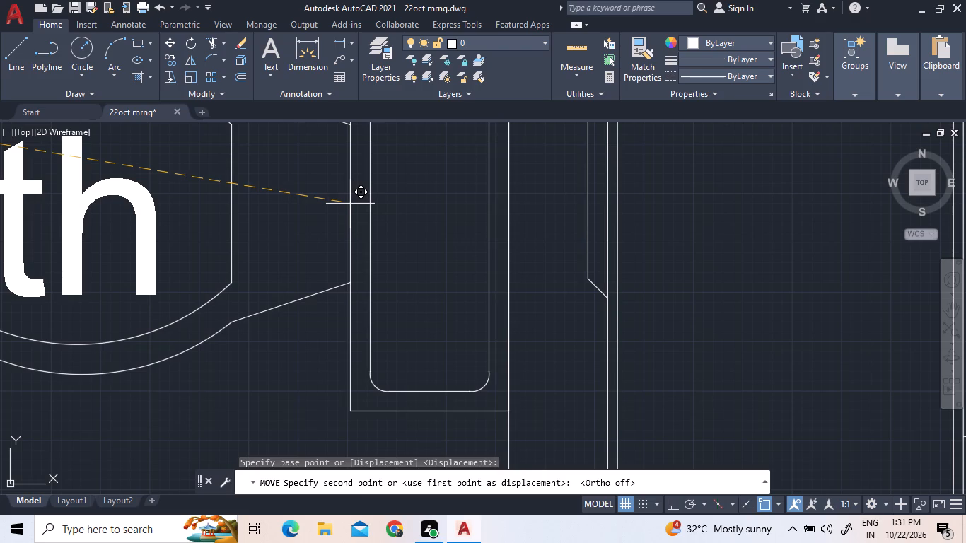
left_click(350, 204)
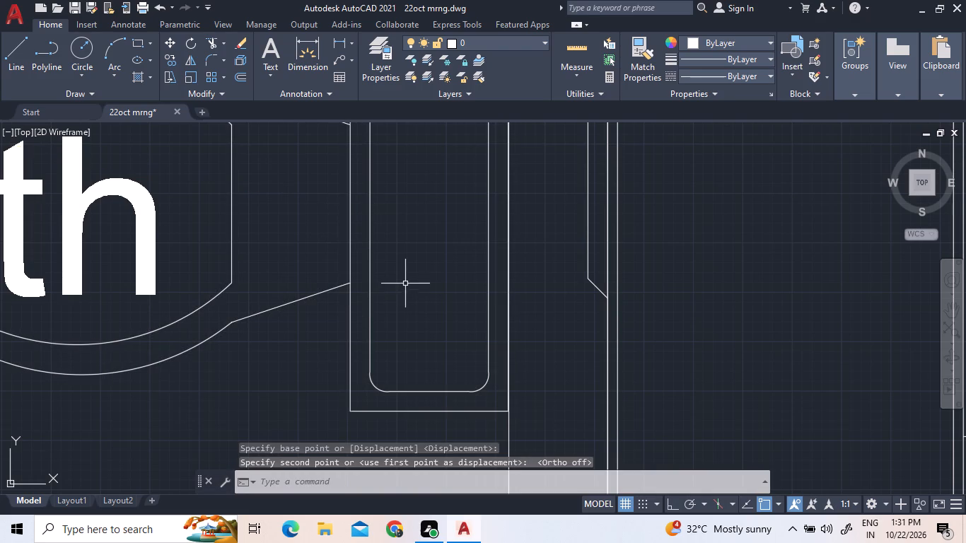
Move the faucet from the sink's basin to the middle of the sink's back edge.
scroll(405, 284, "down", 5)
scroll(343, 303, "down", 3)
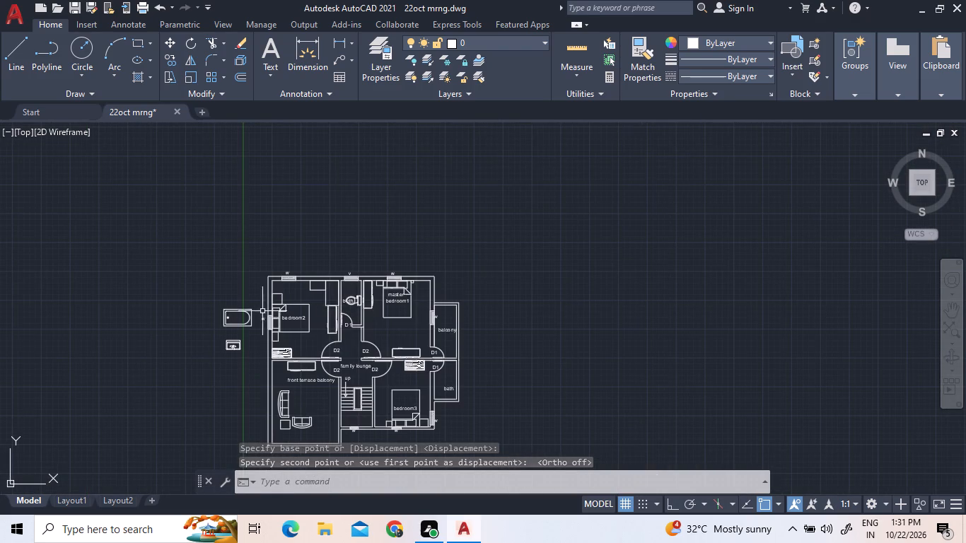
scroll(213, 364, "up", 2)
scroll(278, 330, "up", 3)
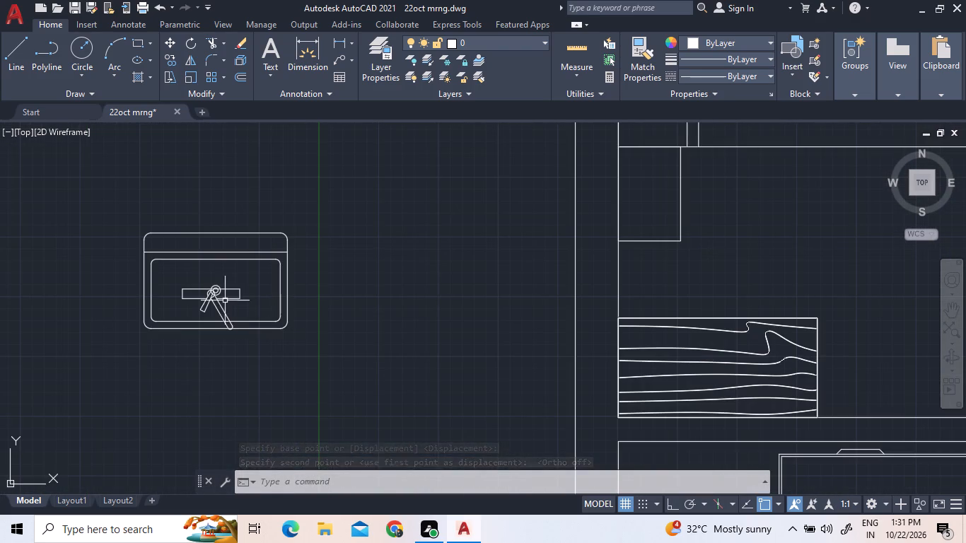
left_click(211, 303)
right_click(202, 292)
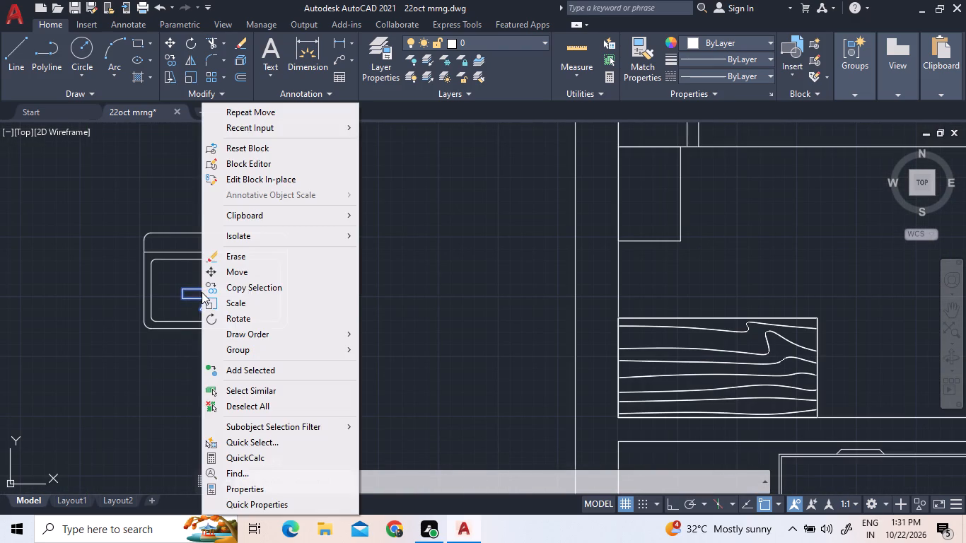
left_click(255, 275)
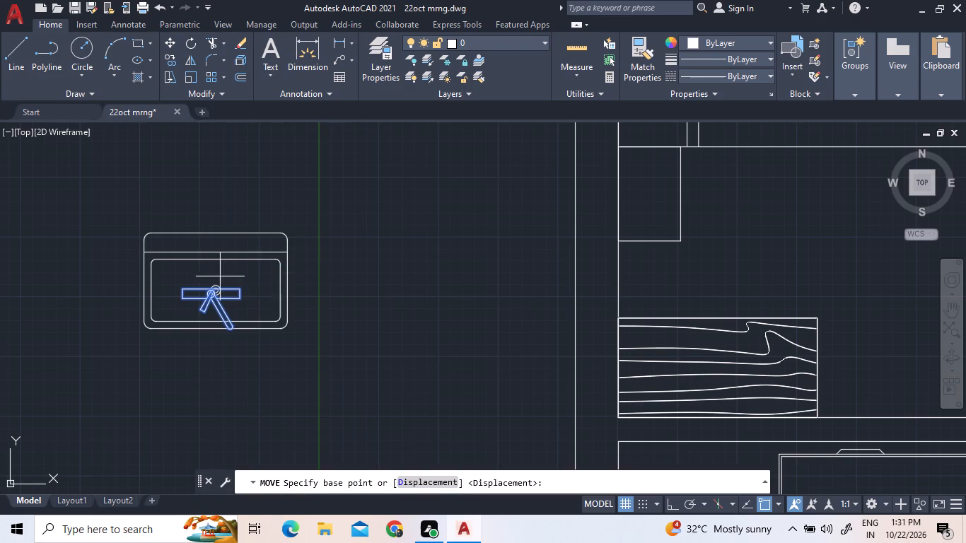
scroll(209, 283, "up", 4)
left_click(223, 315)
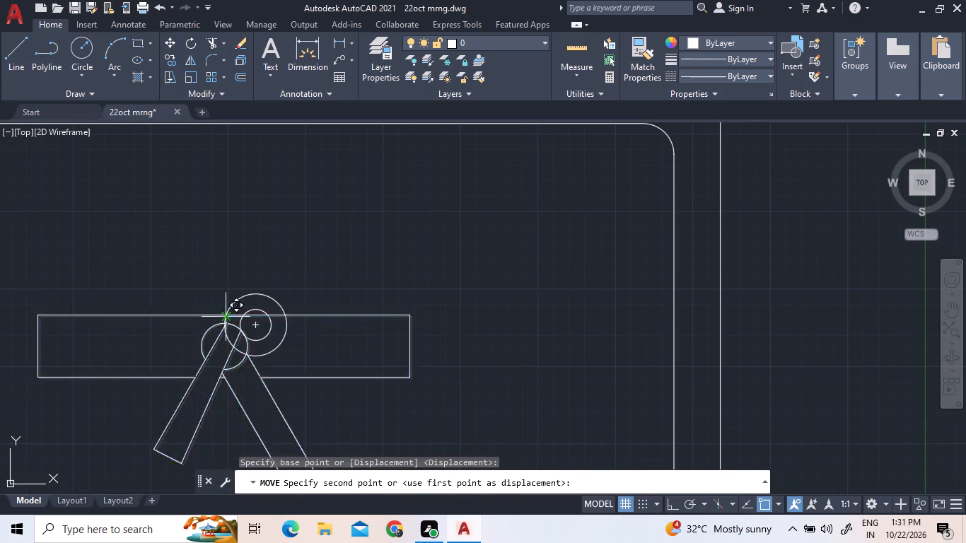
scroll(277, 210, "down", 4)
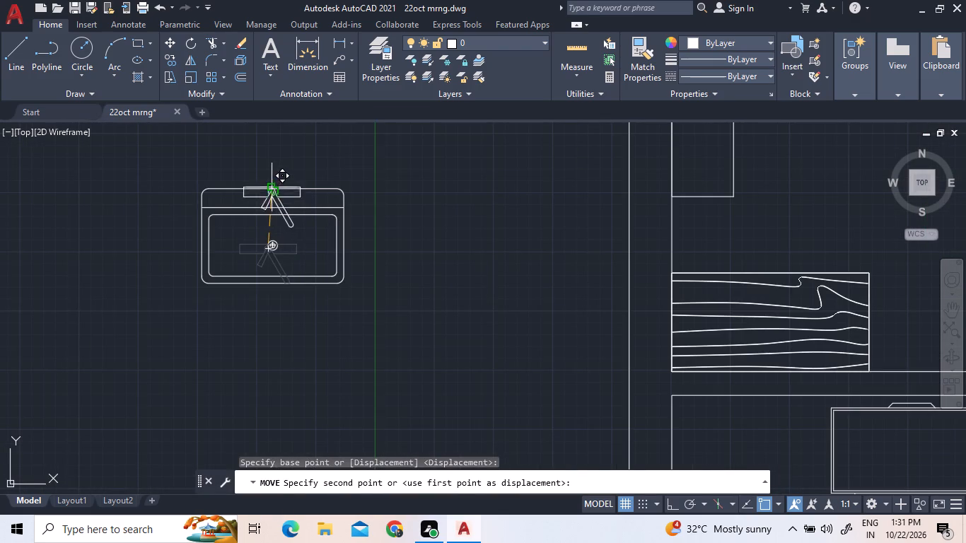
scroll(271, 185, "up", 3)
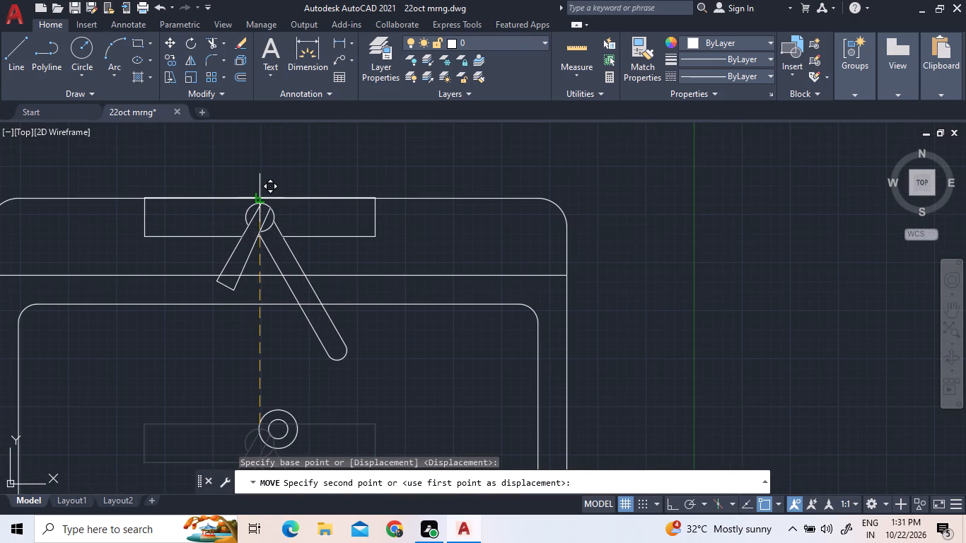
left_click(264, 198)
Rotate the sink and its faucet together 90 degrees clockwise about the end of the sink's back edge nearest the plan.
scroll(428, 269, "down", 4)
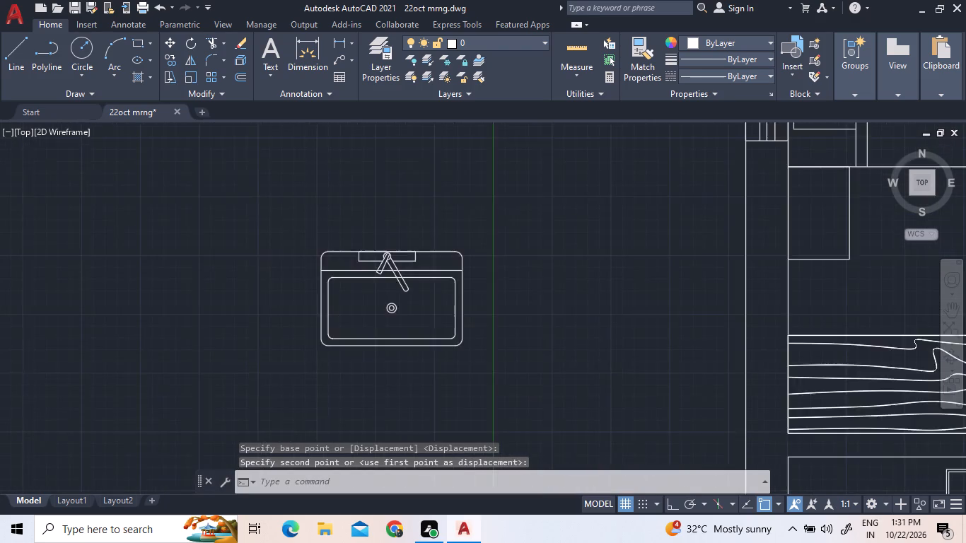
left_click(482, 334)
left_click(375, 235)
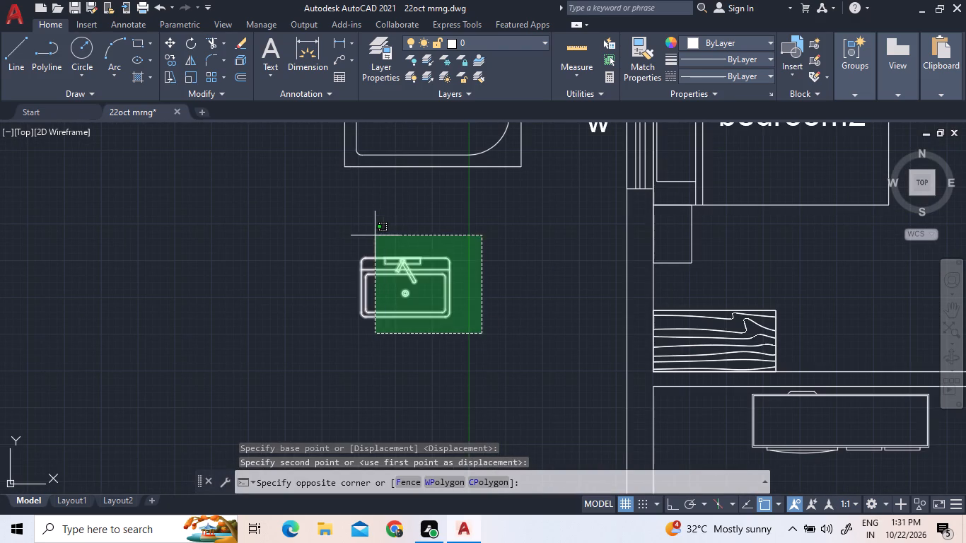
right_click(375, 235)
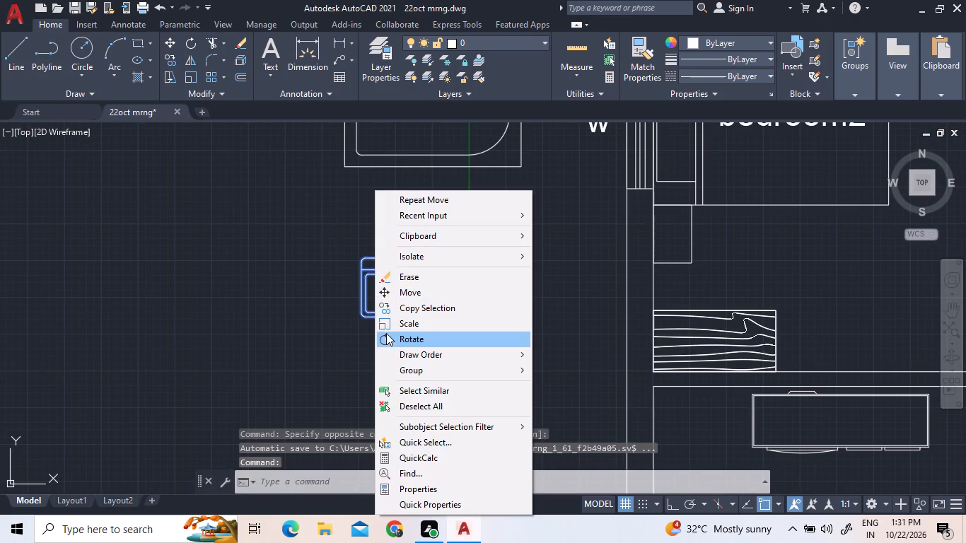
left_click(387, 341)
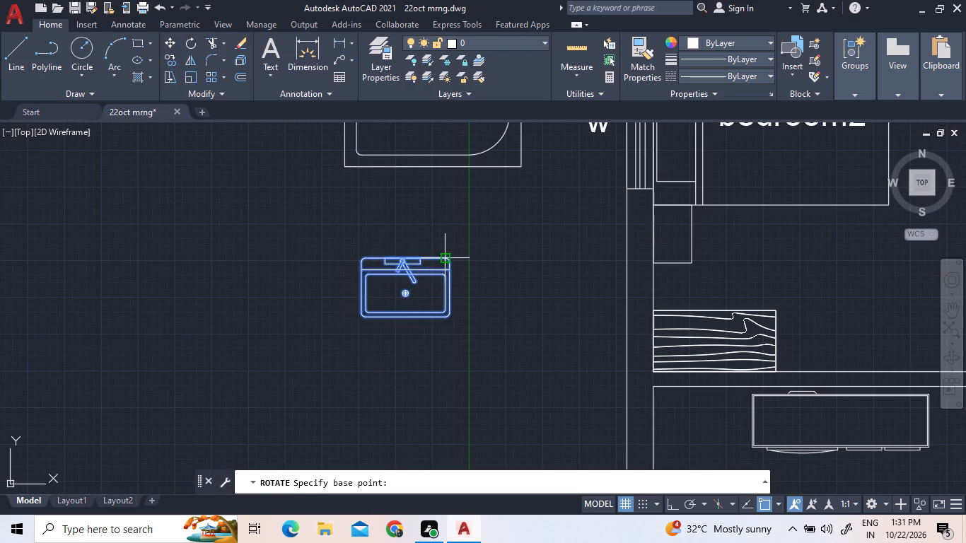
left_click(448, 256)
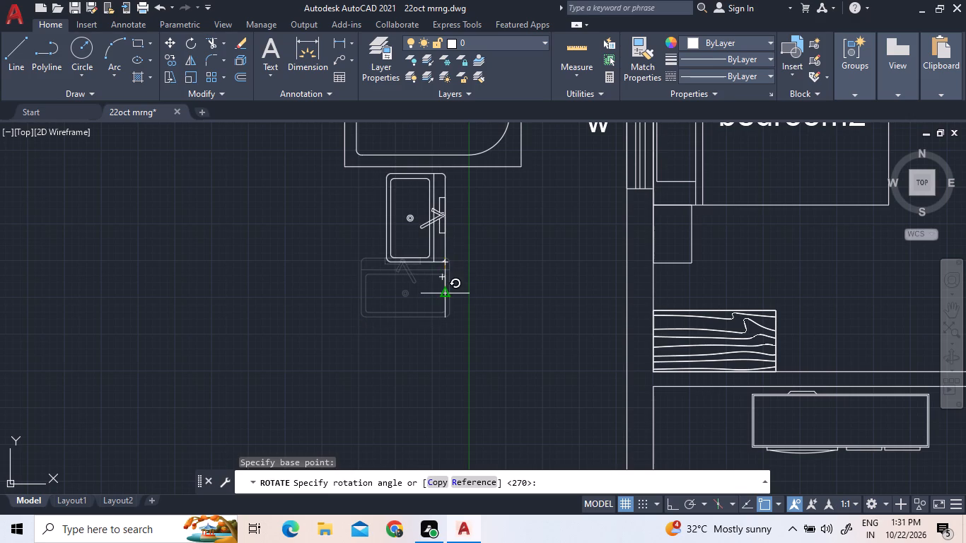
left_click(443, 297)
left_click(459, 295)
right_click(460, 295)
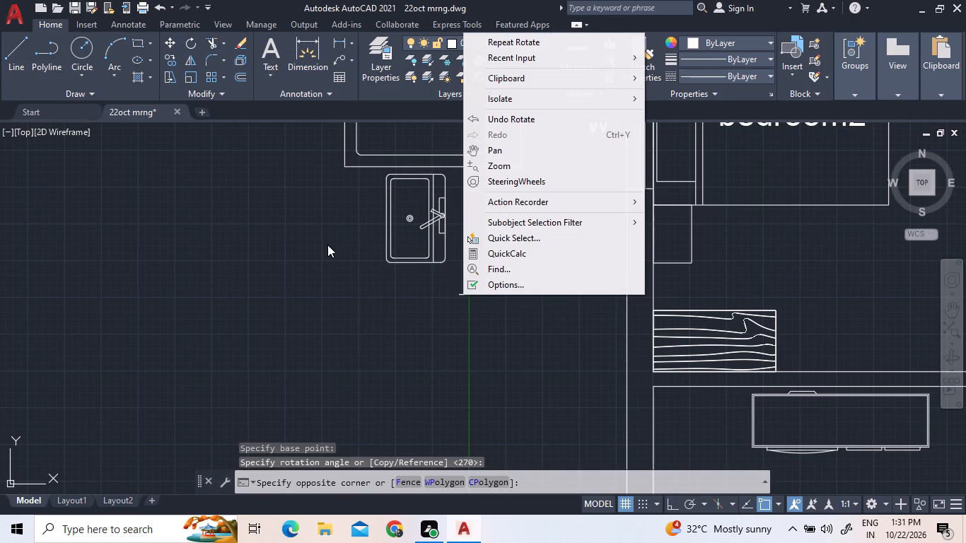
left_click(327, 245)
left_click(307, 250)
left_click(496, 377)
Move the rotated sink with its faucet to the empty space outside the plan, farther below the bathtub.
left_click(523, 361)
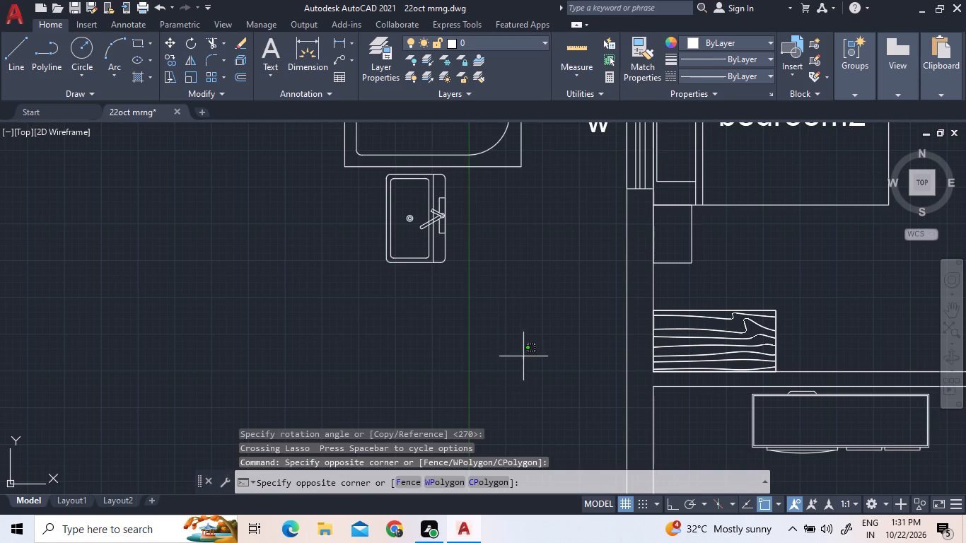
left_click(344, 189)
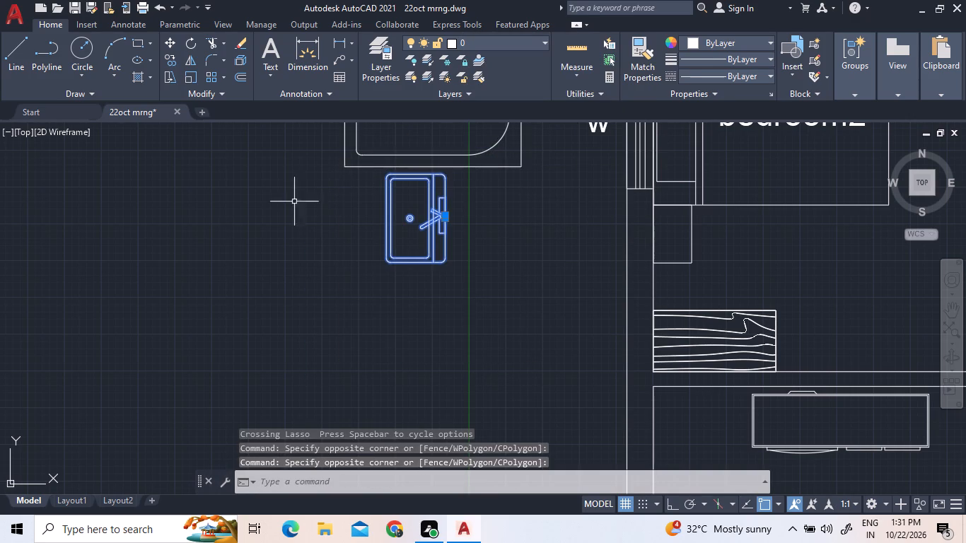
right_click(413, 308)
left_click(443, 297)
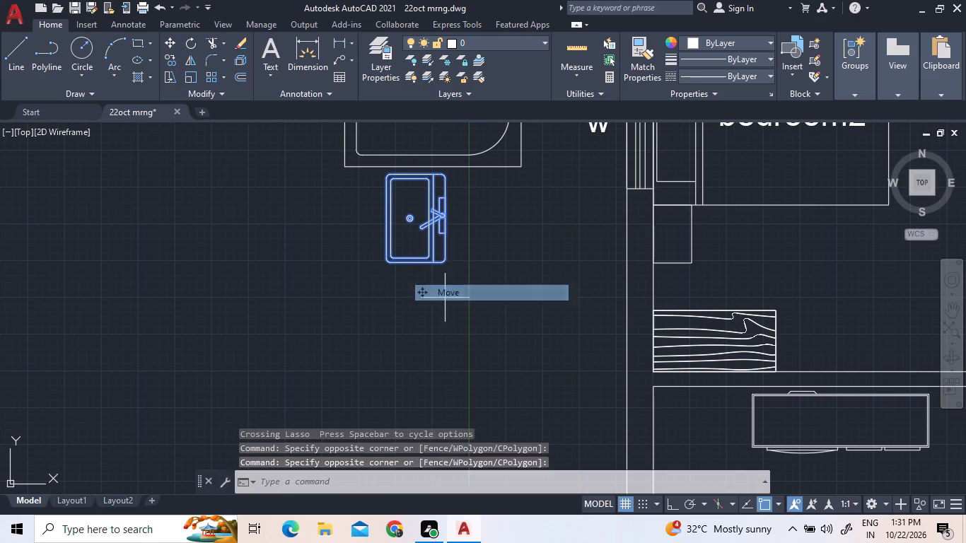
left_click(441, 210)
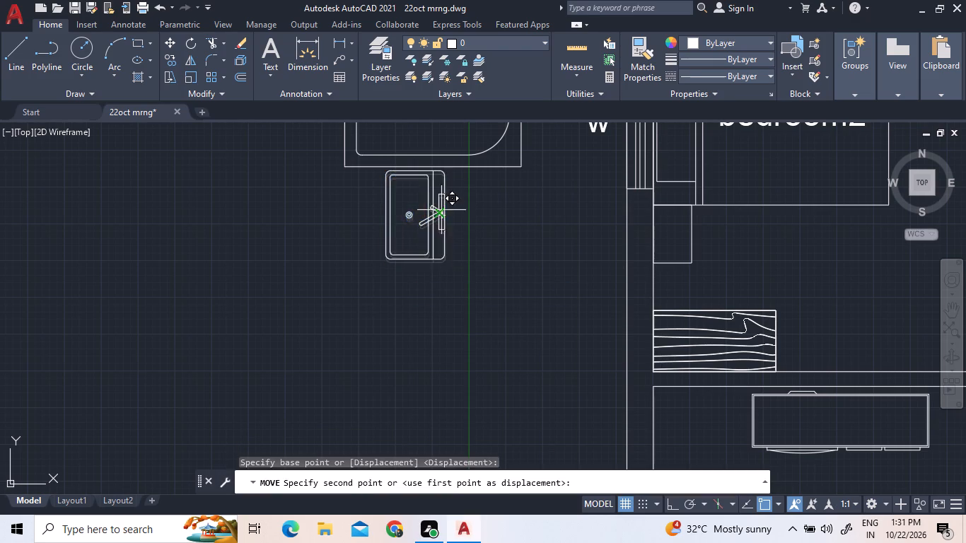
scroll(459, 223, "down", 4)
scroll(633, 191, "up", 4)
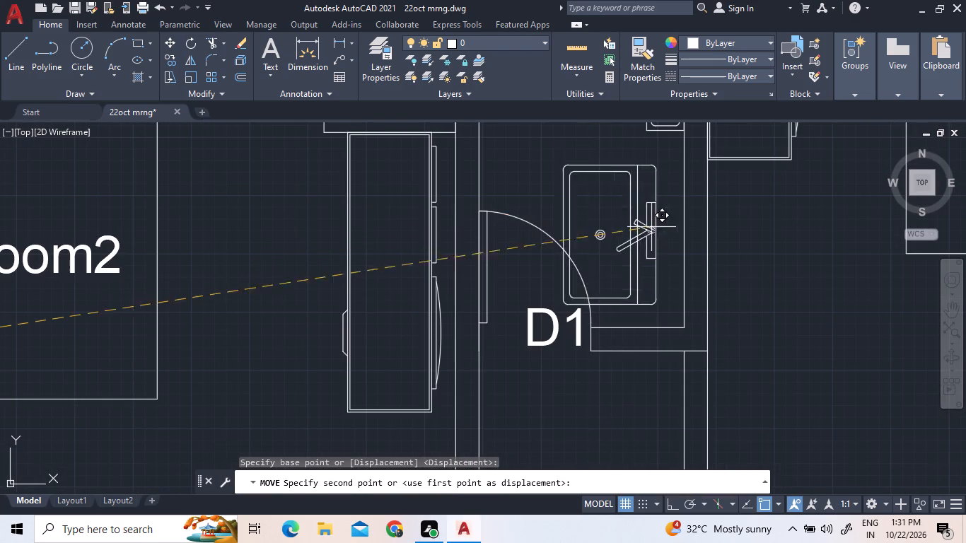
scroll(667, 230, "down", 4)
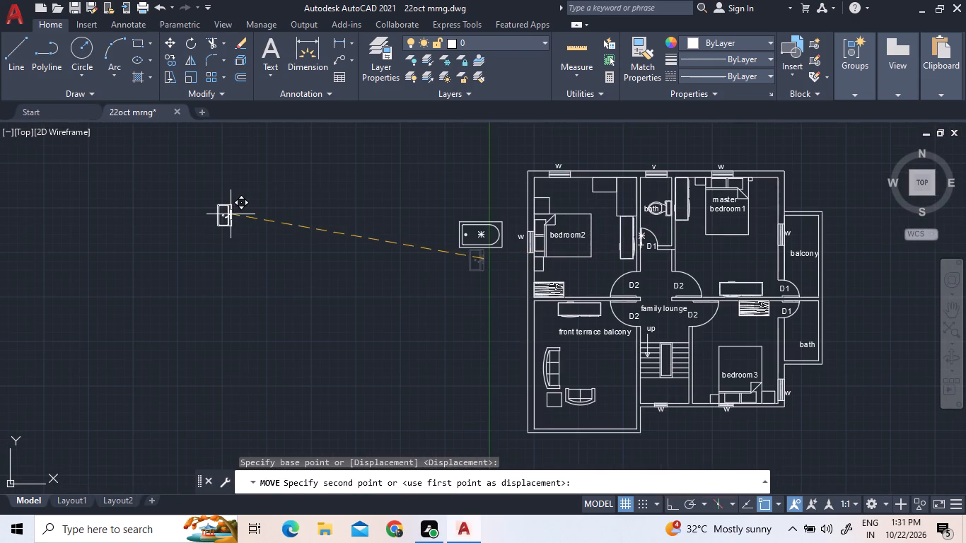
scroll(479, 302, "up", 4)
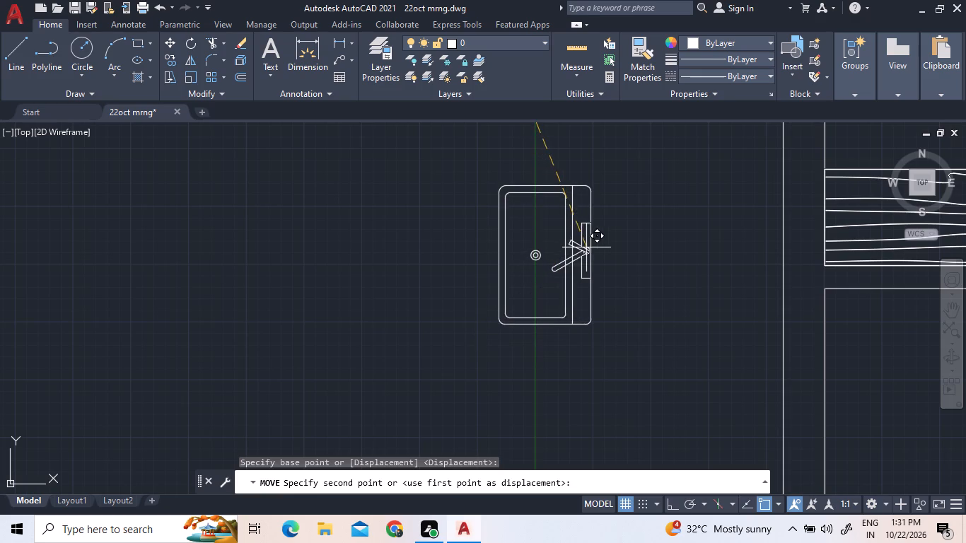
left_click(586, 247)
Scale the sink and faucet down to roughly three-quarters size about the sink's lower front corner.
left_click(639, 377)
left_click(508, 193)
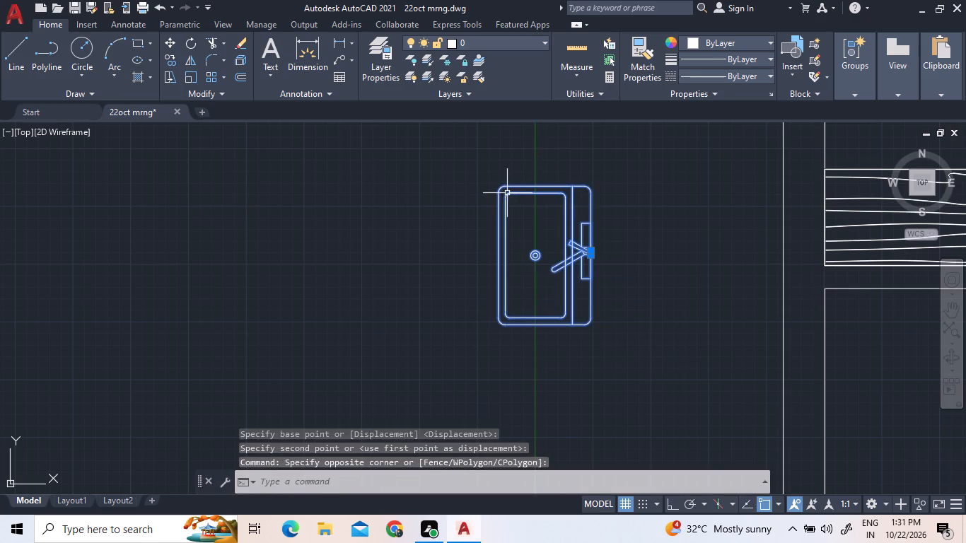
right_click(506, 193)
left_click(554, 320)
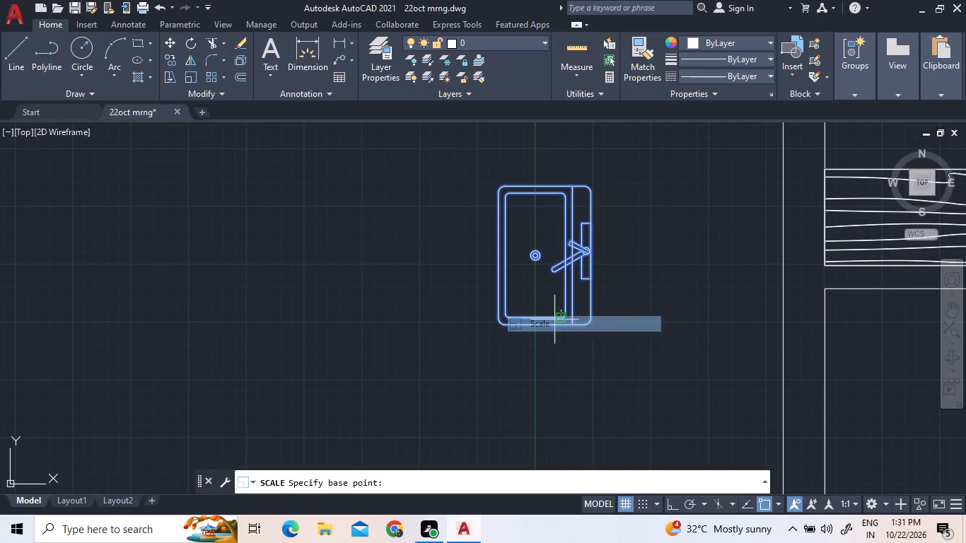
left_click(500, 325)
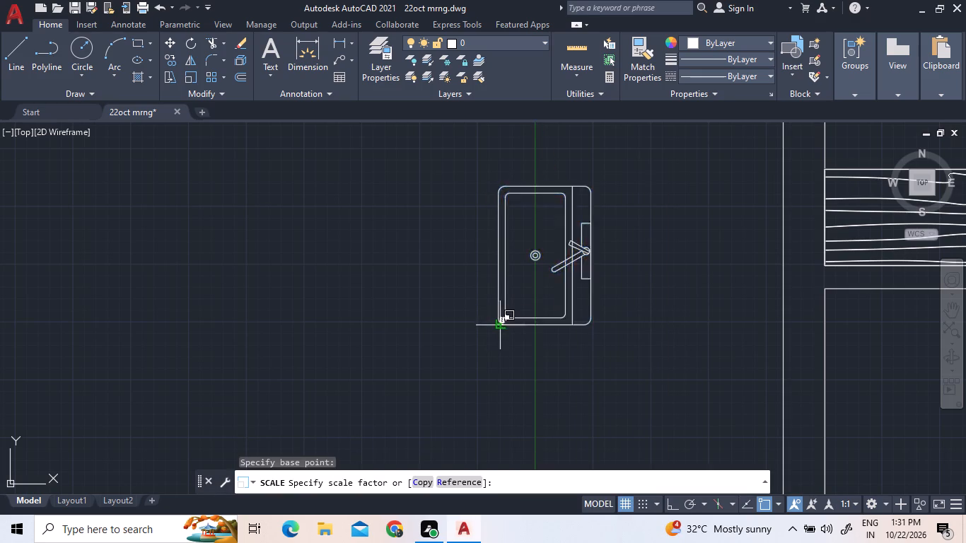
left_click(547, 304)
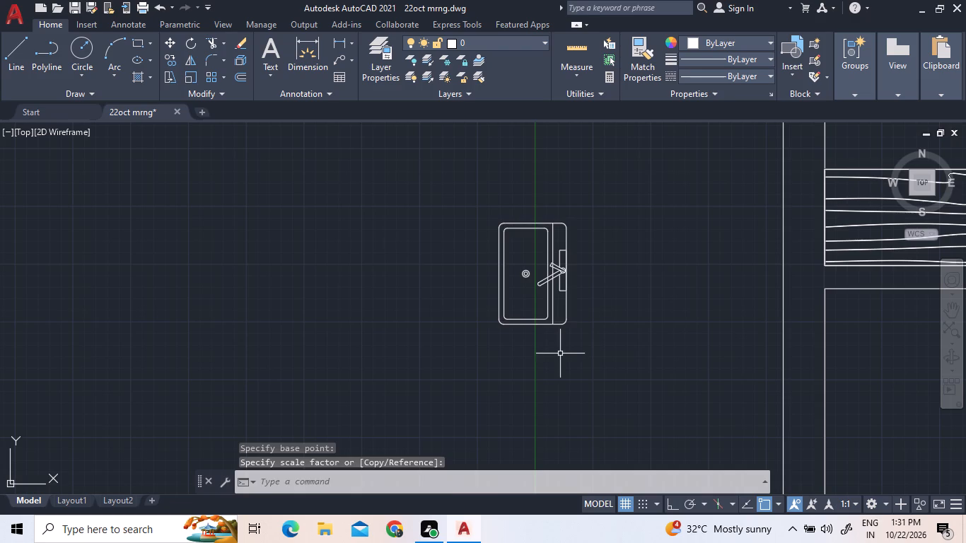
Move the sink with its faucet into the upper bath, below the toilet, with its back against the wall shared with master bedroom1.
left_click(567, 354)
left_click(531, 301)
right_click(531, 301)
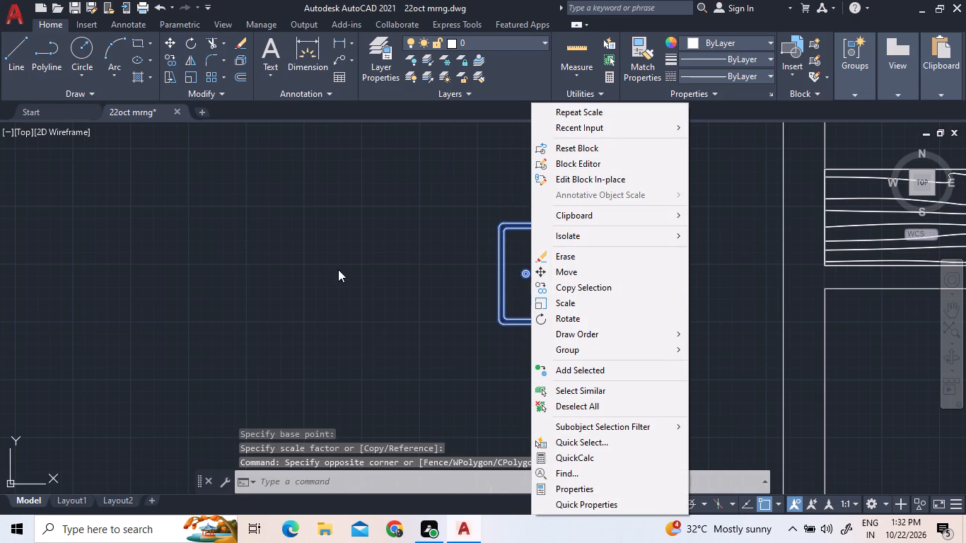
left_click(338, 269)
left_click(269, 247)
scroll(562, 272, "up", 4)
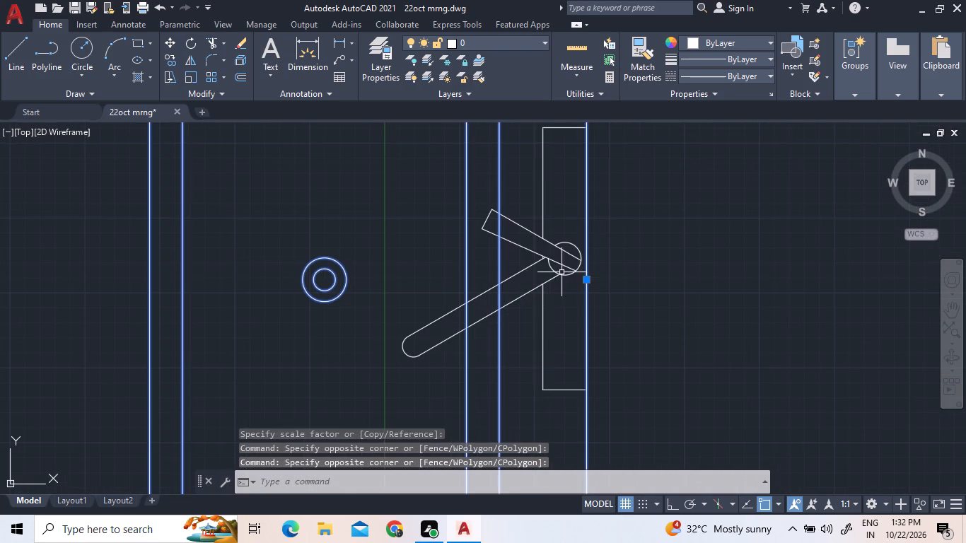
left_click(561, 272)
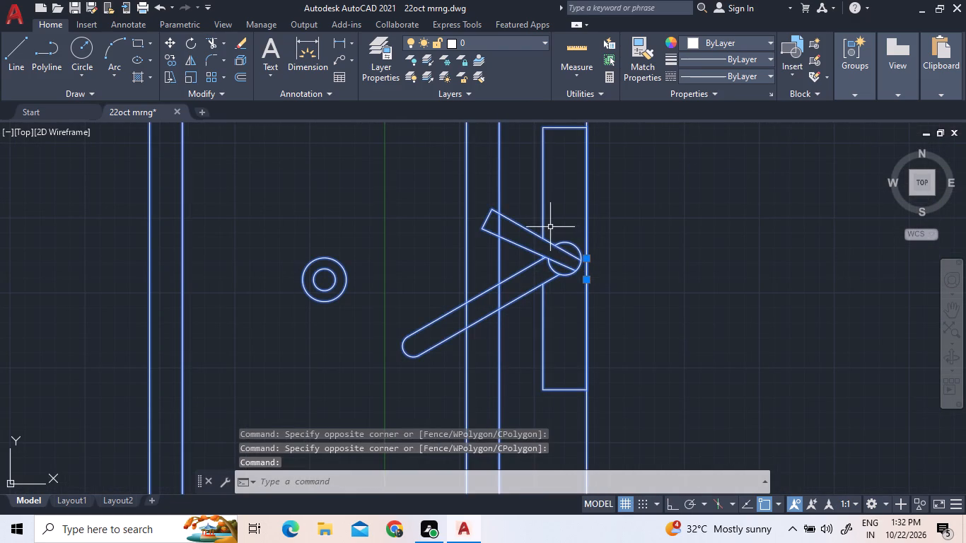
right_click(550, 227)
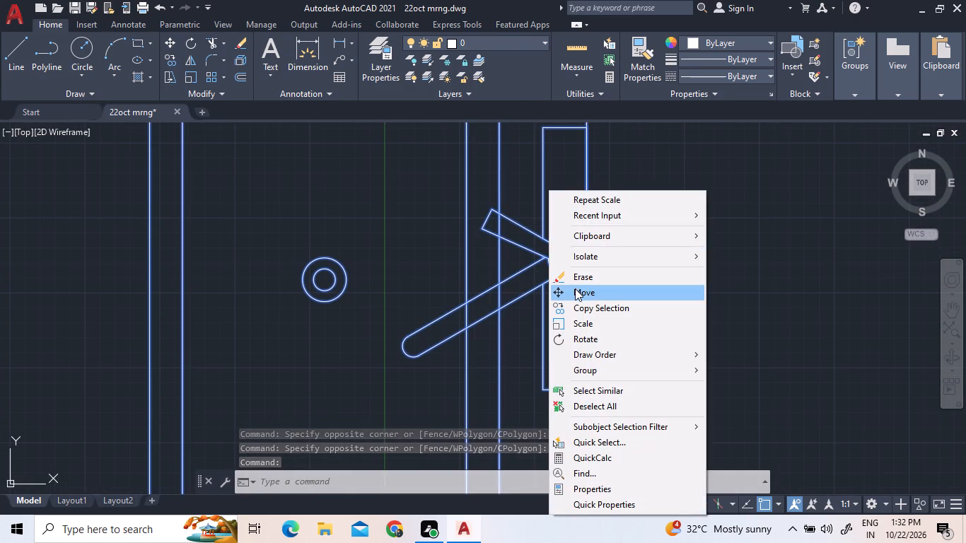
left_click(569, 288)
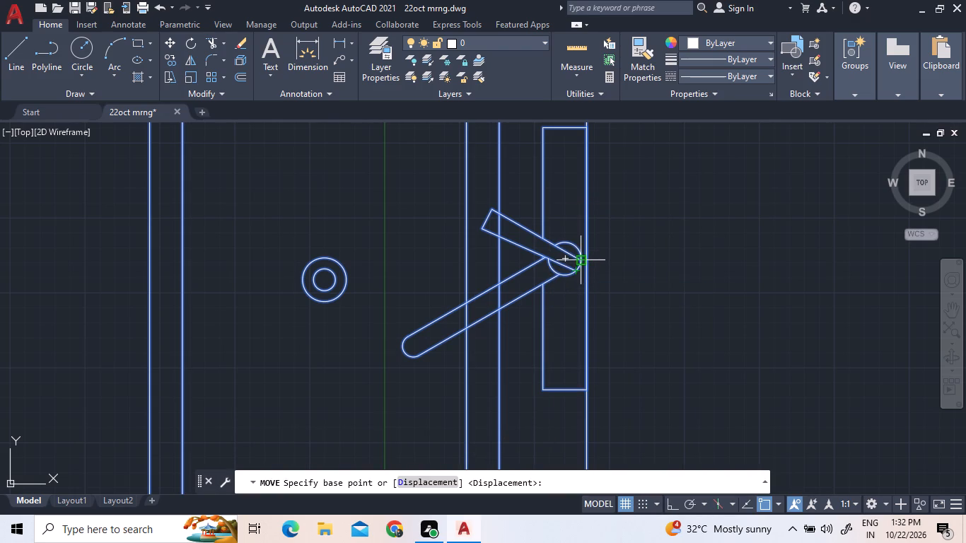
left_click(579, 262)
scroll(622, 264, "down", 3)
scroll(549, 286, "down", 5)
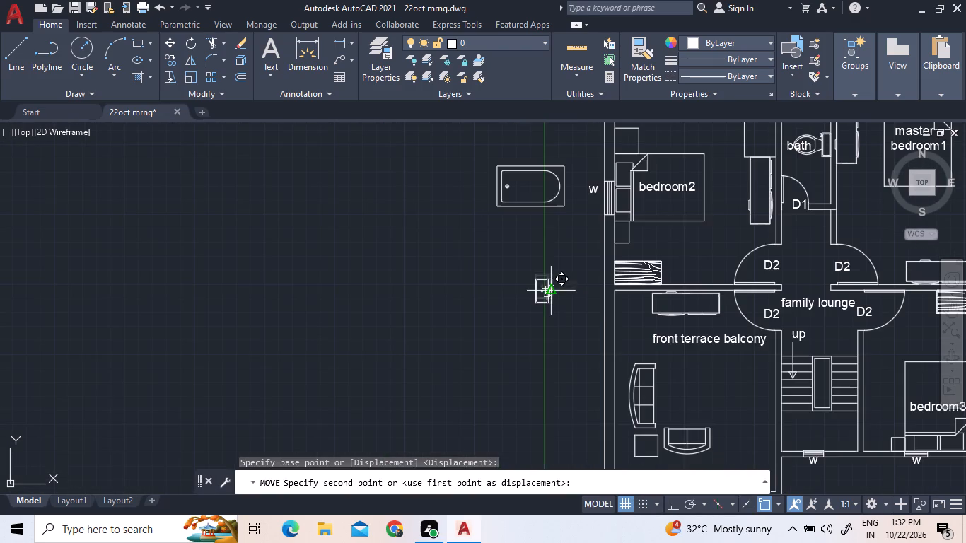
scroll(850, 185, "up", 5)
scroll(738, 195, "up", 2)
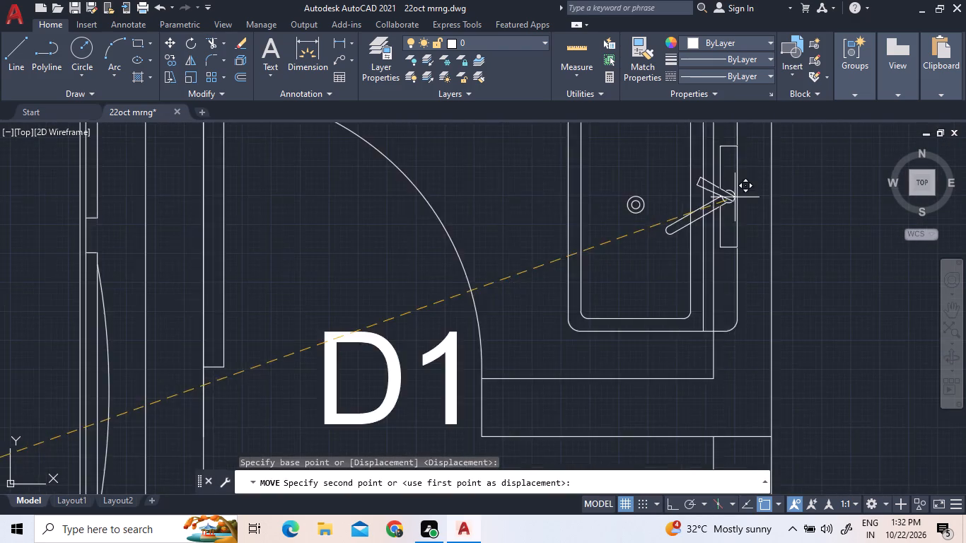
scroll(733, 199, "up", 2)
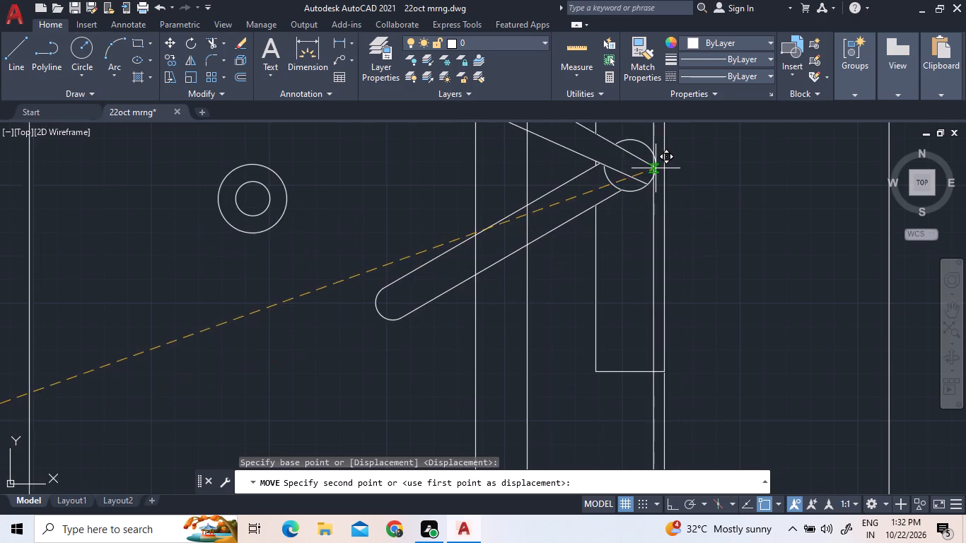
scroll(643, 168, "up", 3)
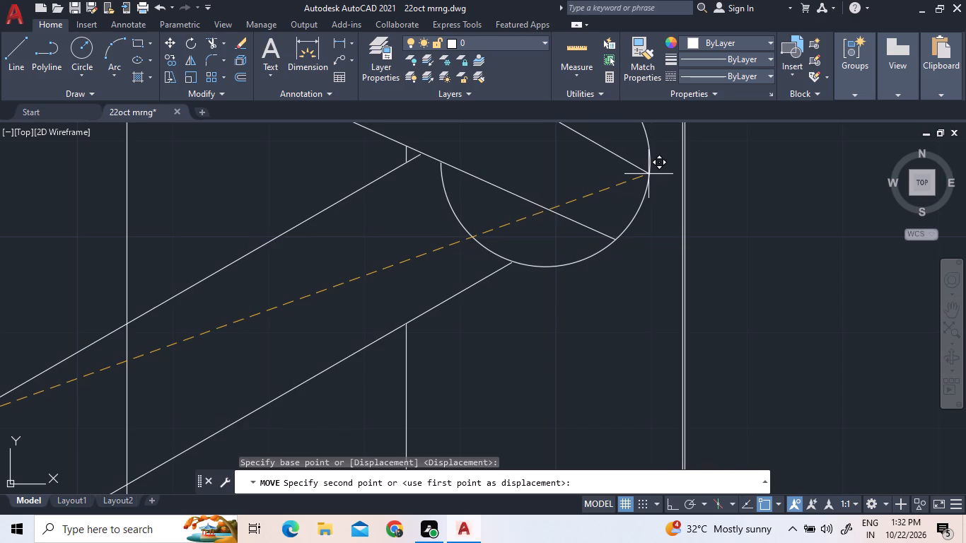
scroll(648, 175, "up", 2)
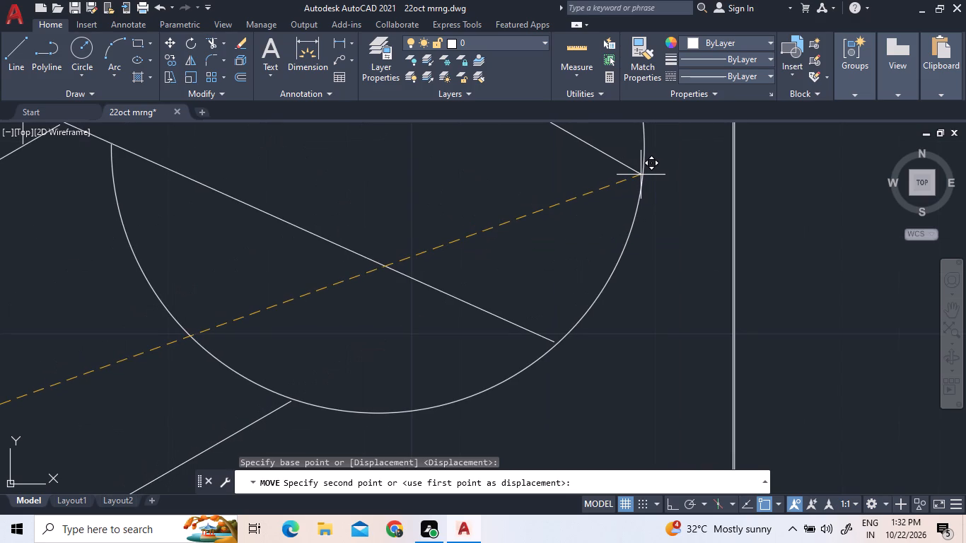
left_click(646, 175)
Shift the sink and faucet together slightly so the sink's back edge sits flush on the bath wall's inner face.
scroll(651, 178, "down", 5)
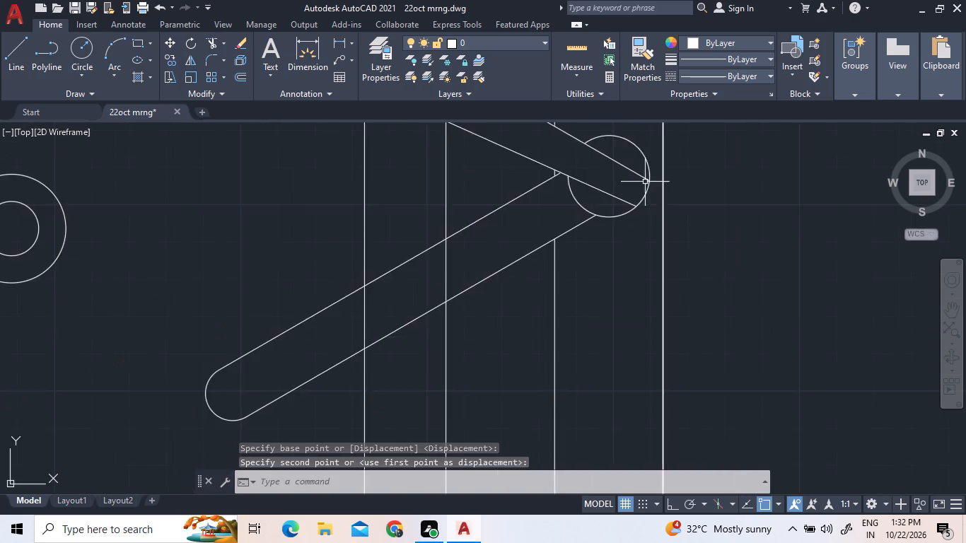
scroll(645, 182, "down", 2)
scroll(661, 337, "down", 3)
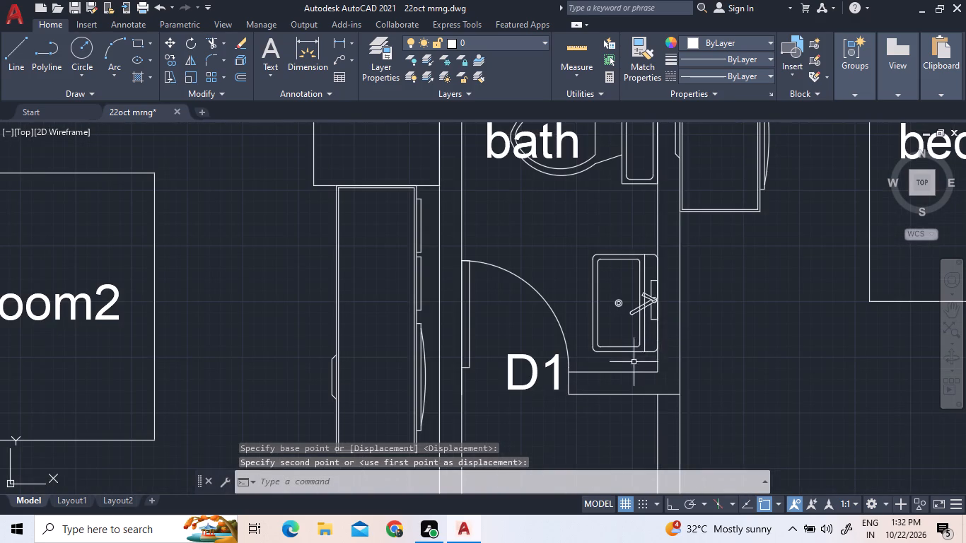
scroll(634, 362, "up", 2)
left_click(684, 228)
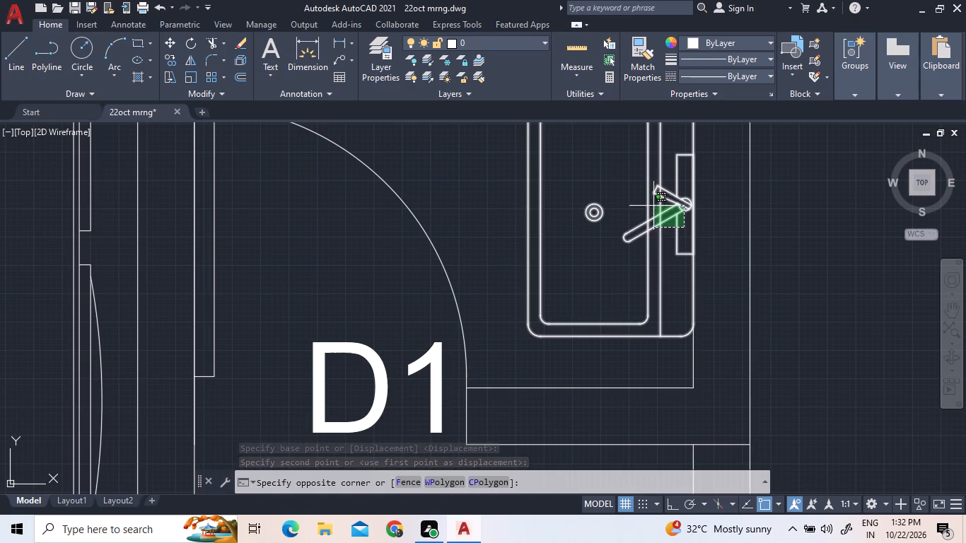
left_click(624, 180)
scroll(694, 356, "up", 1)
right_click(721, 311)
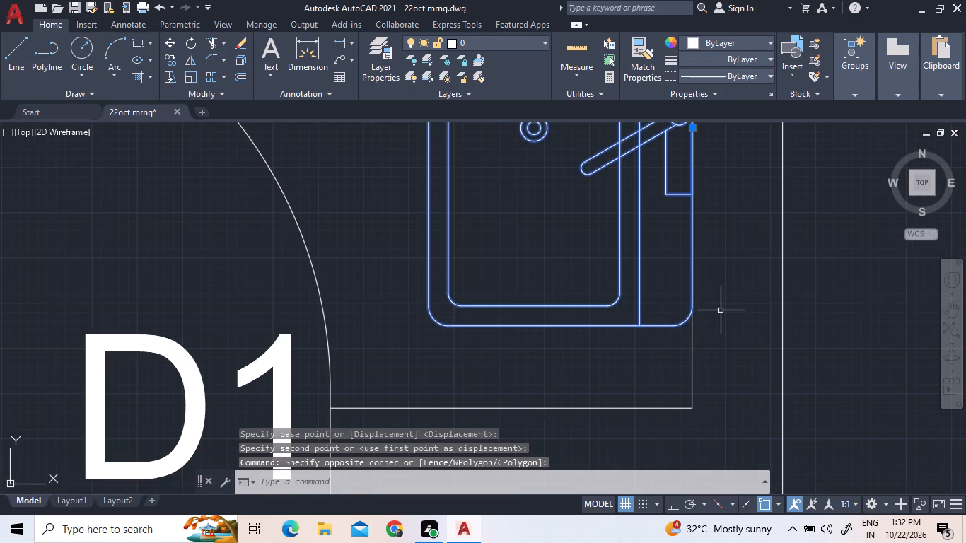
left_click(736, 298)
scroll(731, 298, "up", 4)
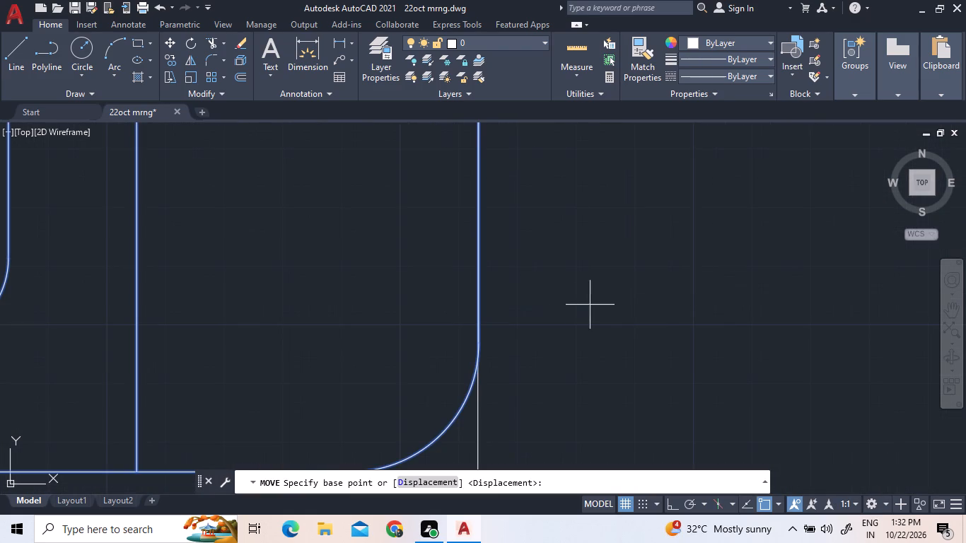
scroll(475, 375, "up", 3)
scroll(467, 228, "up", 5)
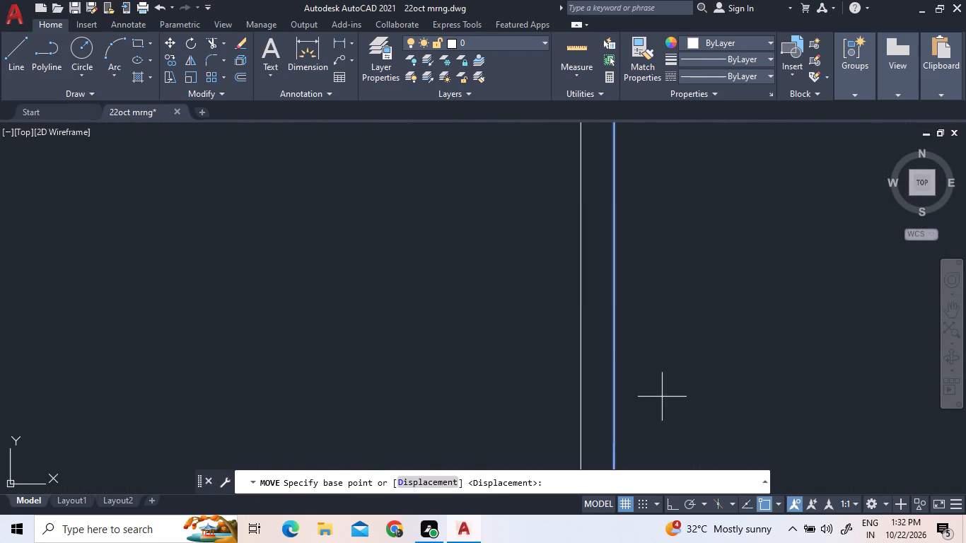
left_click(613, 353)
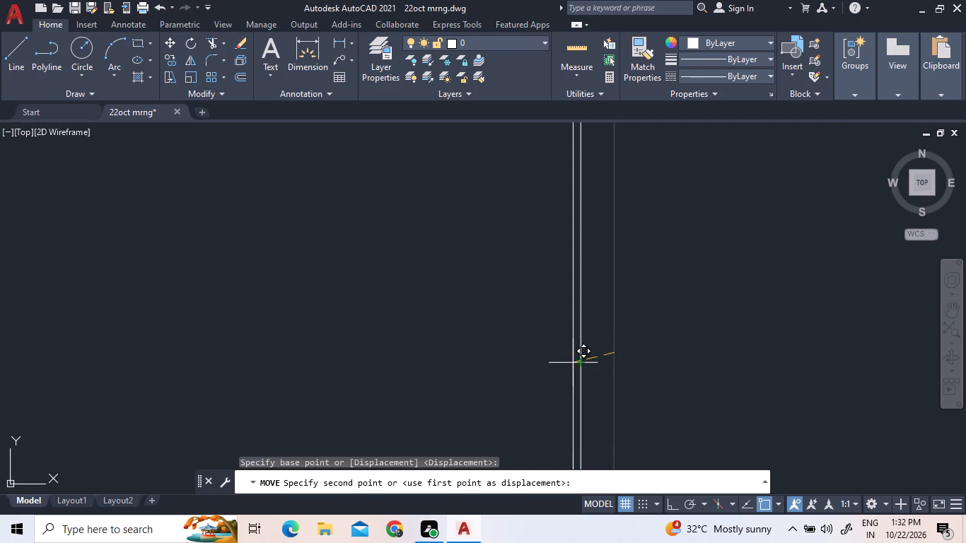
scroll(581, 363, "up", 4)
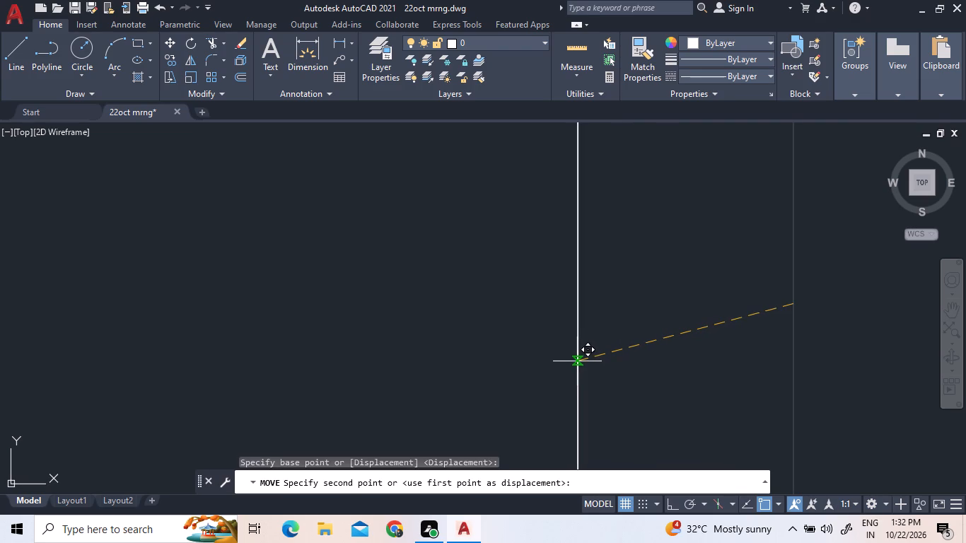
left_click(577, 361)
Rotate the bathtub outside the plan 180 degrees about its upper corner at the drain end.
scroll(654, 340, "down", 14)
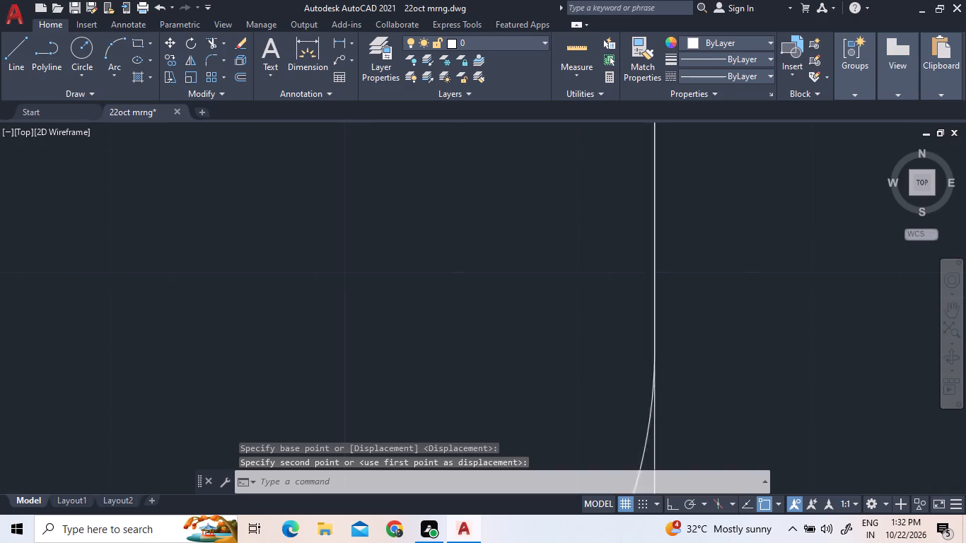
scroll(658, 339, "down", 11)
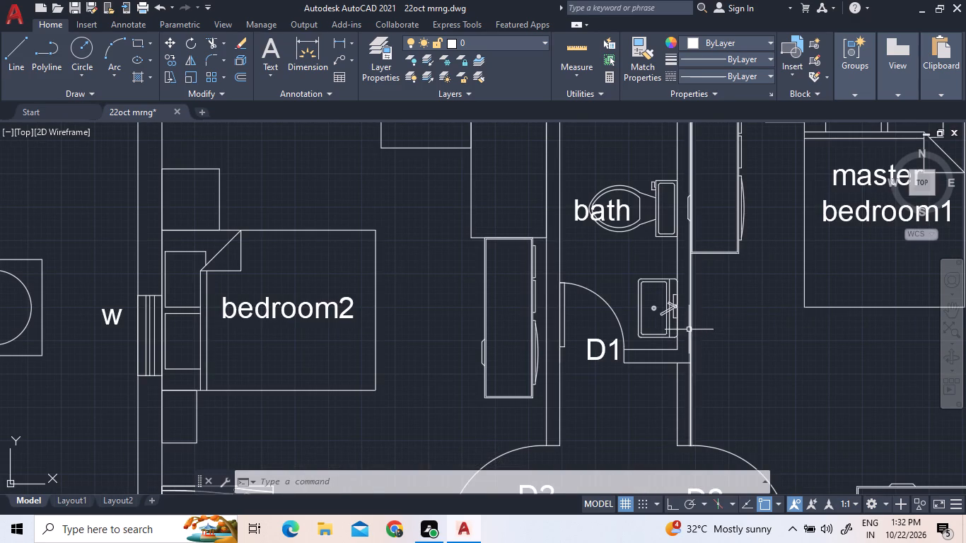
scroll(723, 306, "down", 2)
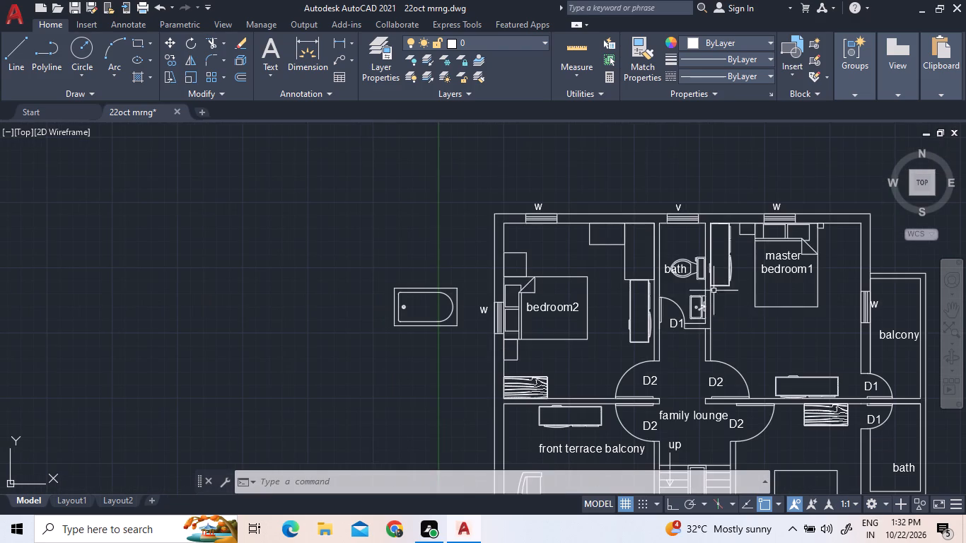
left_click(407, 315)
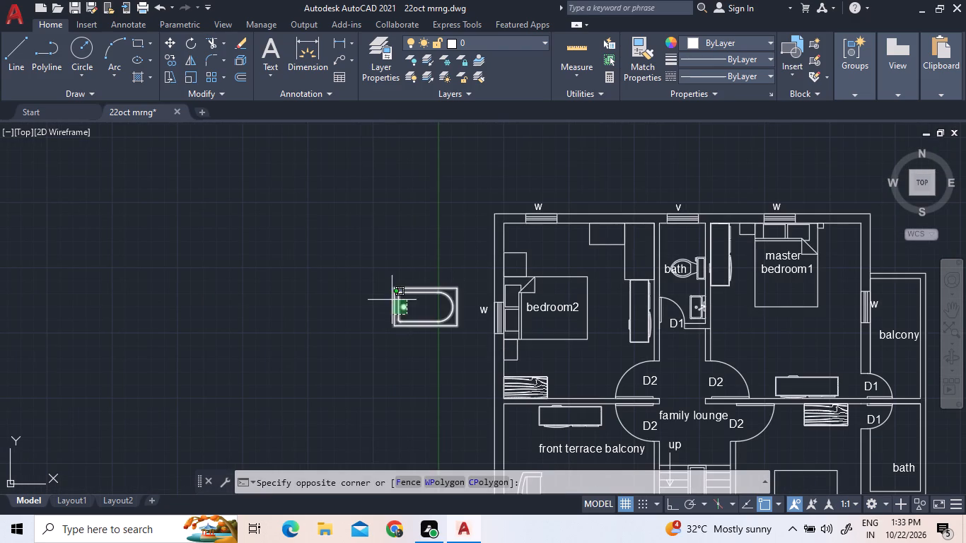
left_click(382, 278)
right_click(383, 260)
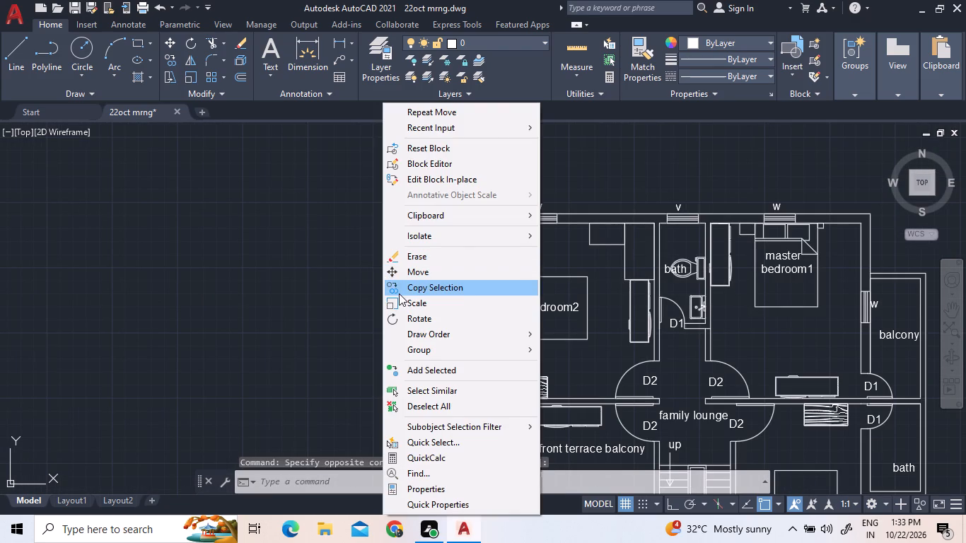
left_click(401, 317)
scroll(434, 334, "up", 2)
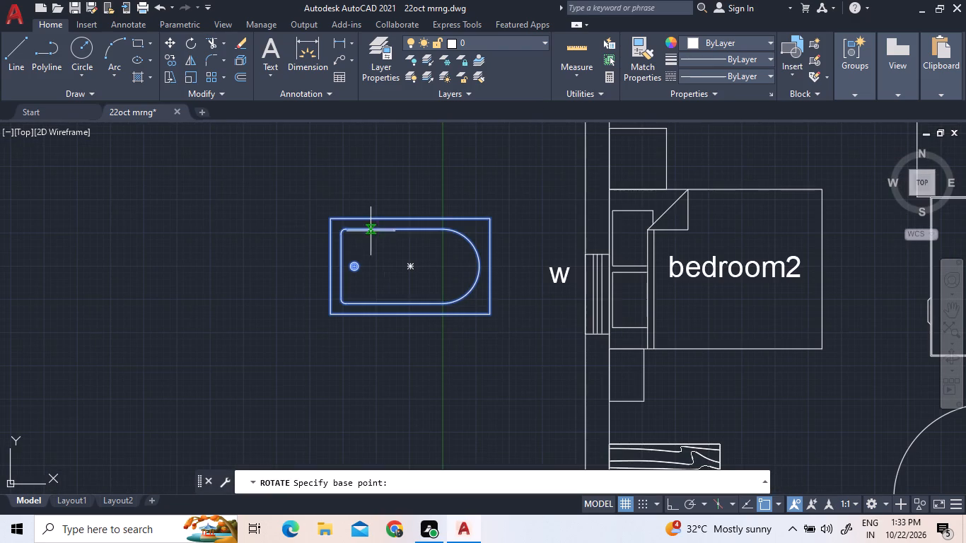
left_click(332, 218)
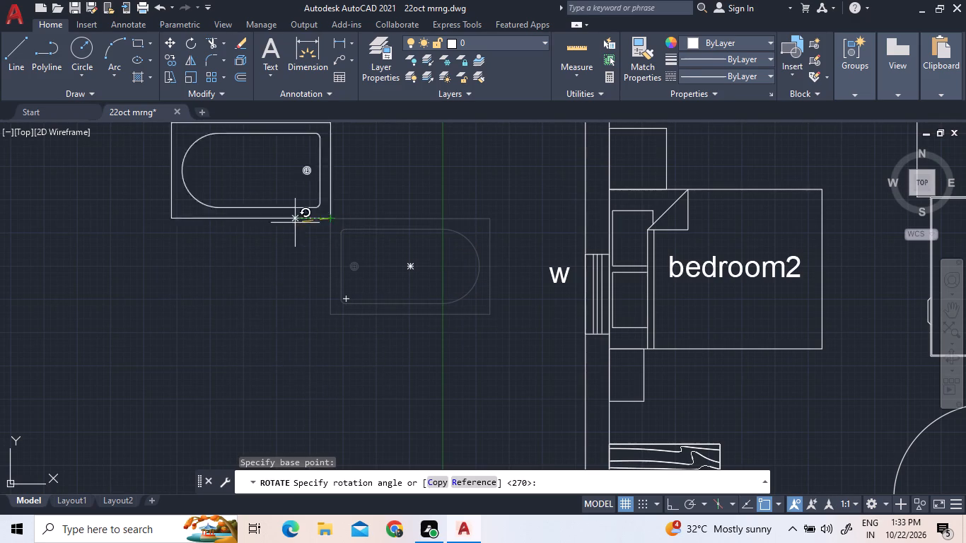
left_click(316, 215)
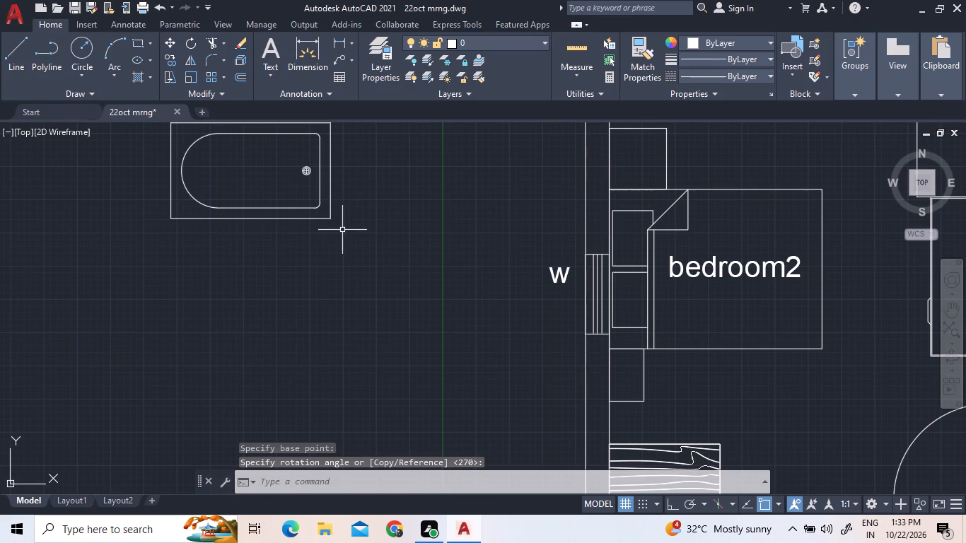
Move the rotated bathtub slightly down and closer to the plan, in the empty space beside bedroom2.
left_click(343, 230)
left_click(304, 200)
right_click(304, 200)
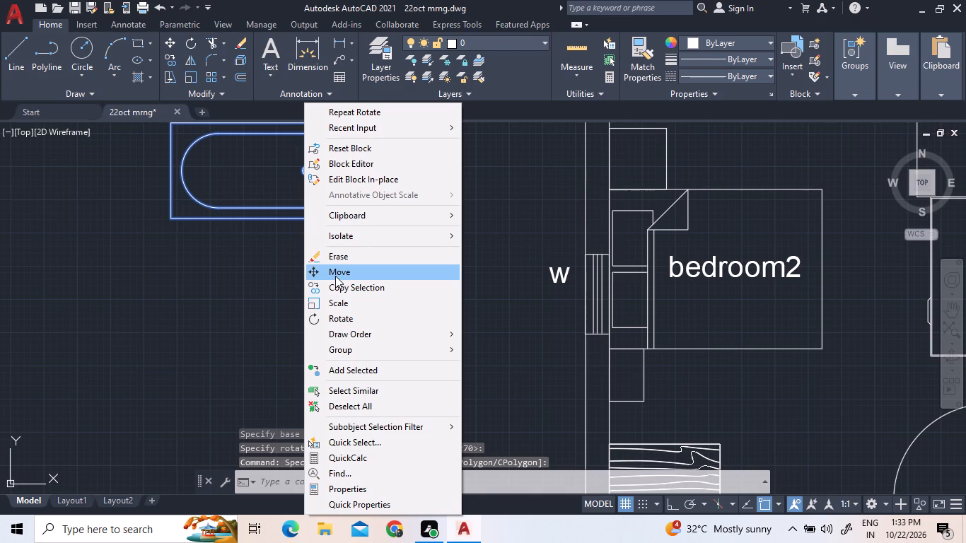
left_click(335, 276)
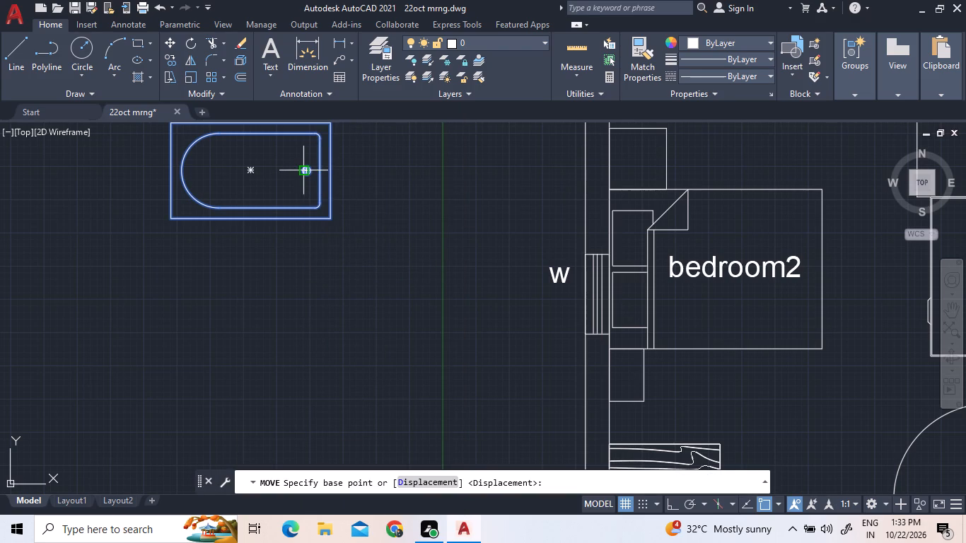
left_click(312, 171)
scroll(347, 226, "down", 3)
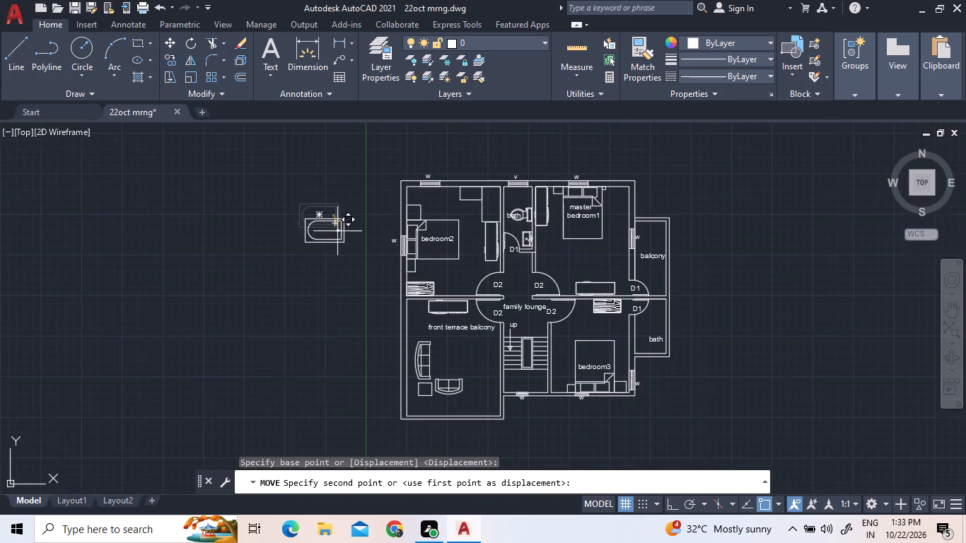
scroll(545, 199, "up", 4)
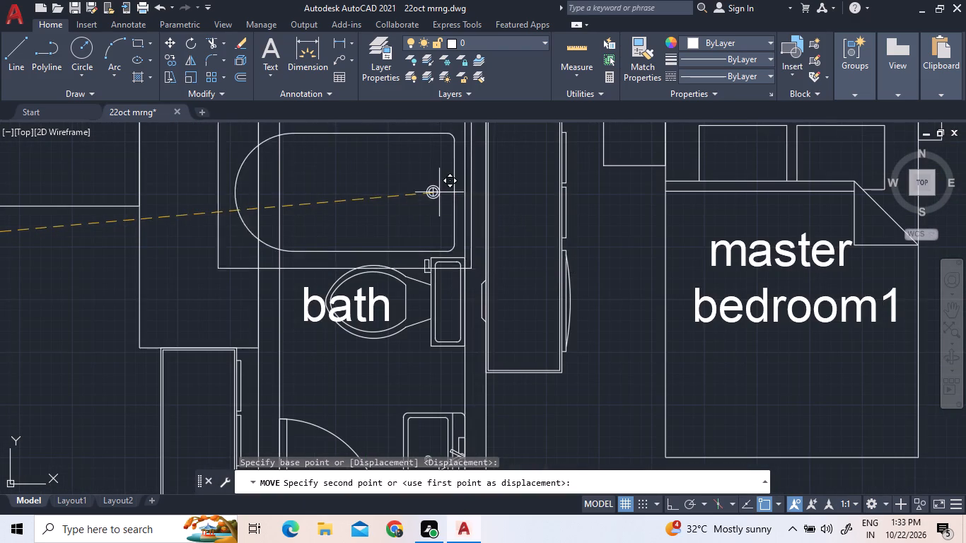
scroll(376, 257, "down", 5)
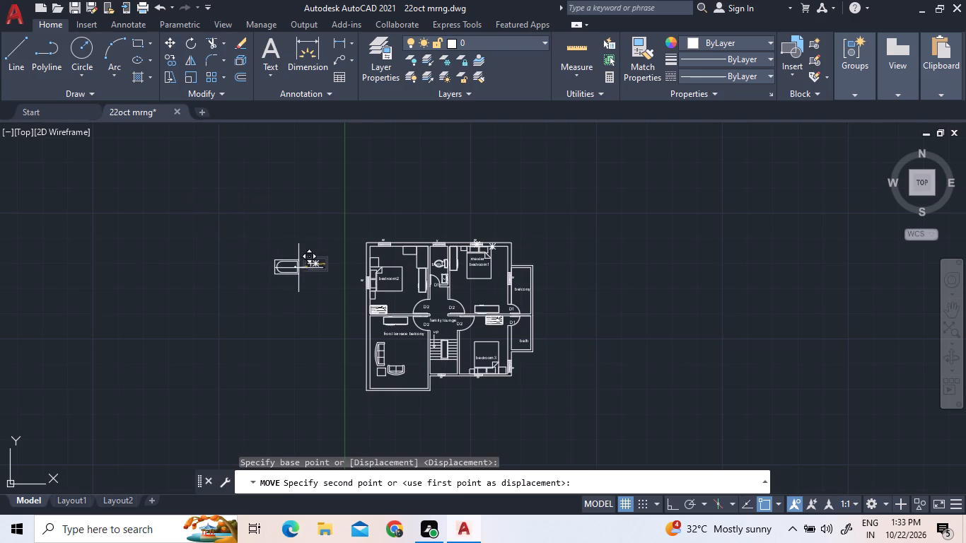
scroll(325, 280, "up", 4)
left_click(339, 250)
Scale the bathtub outside the plan down to about two-thirds of its size, based at its lower corner at the drain end.
left_click(418, 332)
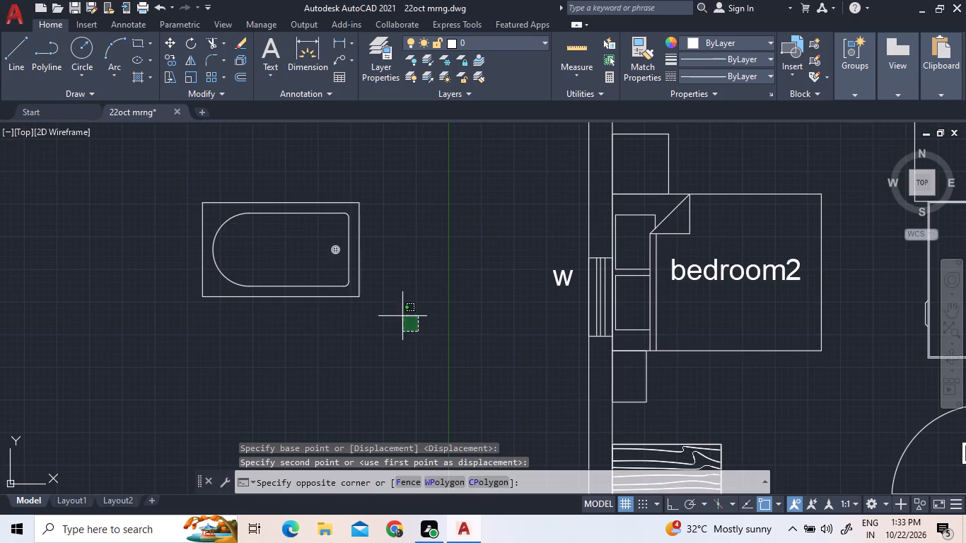
left_click(344, 273)
right_click(344, 272)
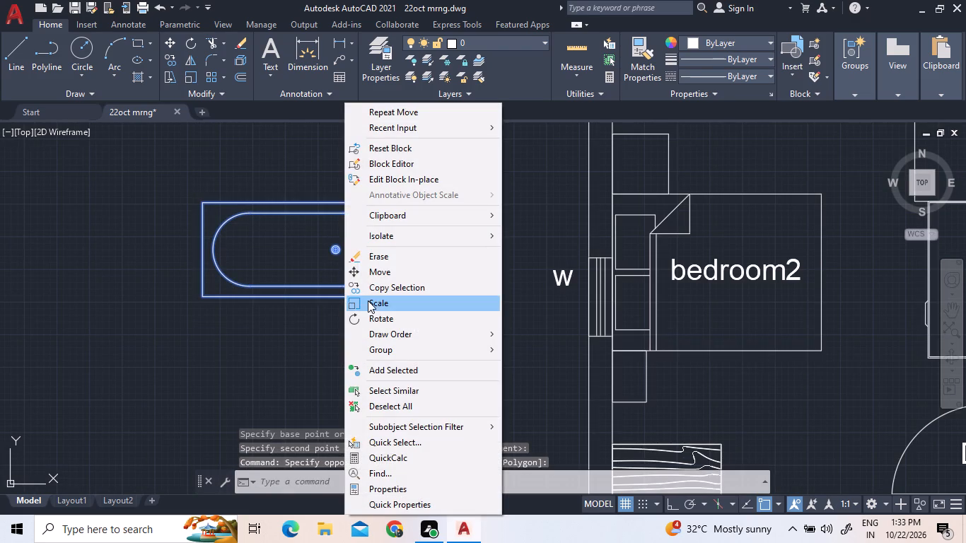
left_click(371, 302)
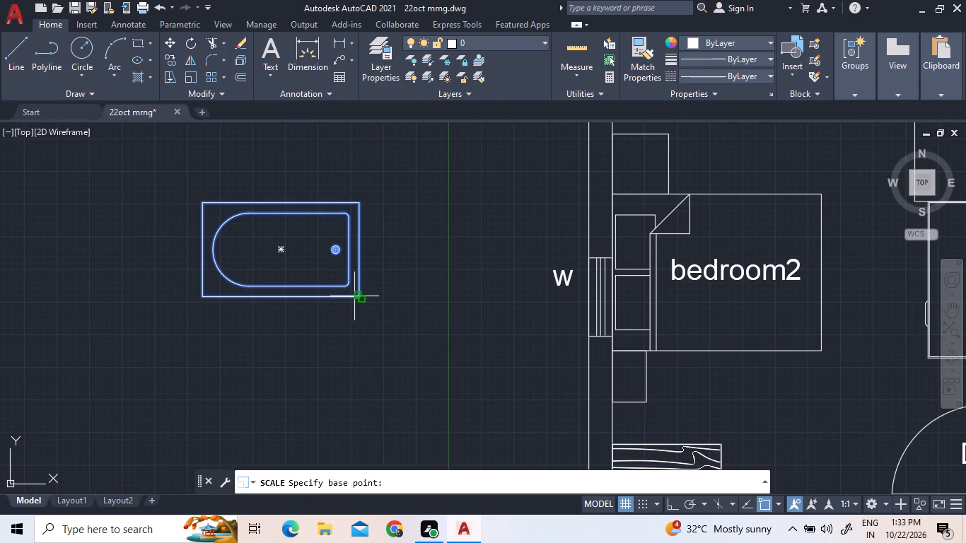
left_click(356, 296)
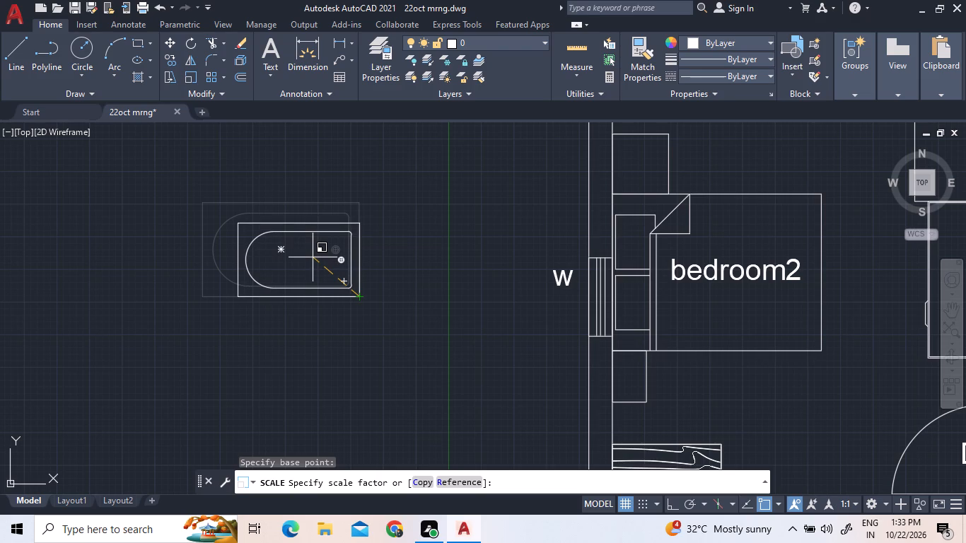
left_click(327, 260)
Move the reduced bathtub into the upper bath, above the toilet, against the window wall and the wall shared with master bedroom1.
left_click(383, 303)
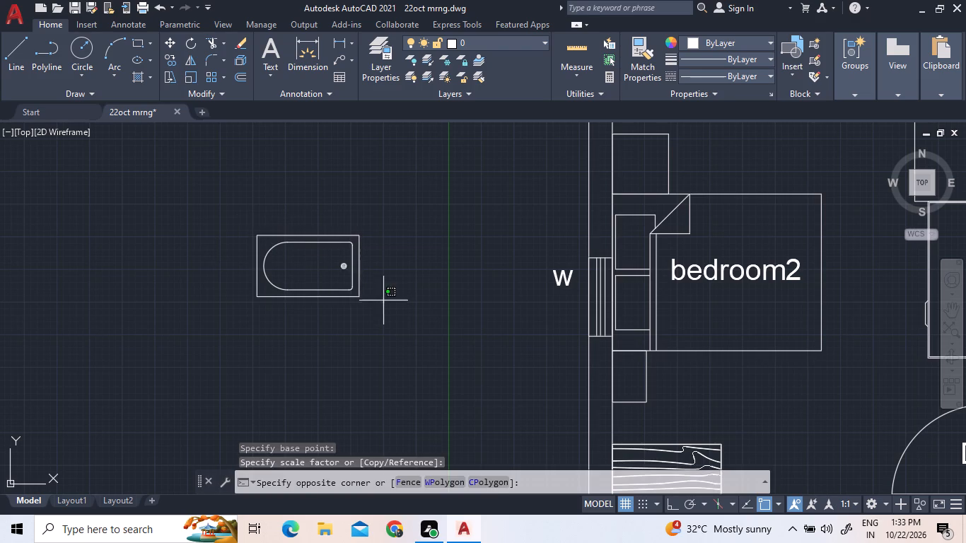
left_click(341, 271)
right_click(339, 269)
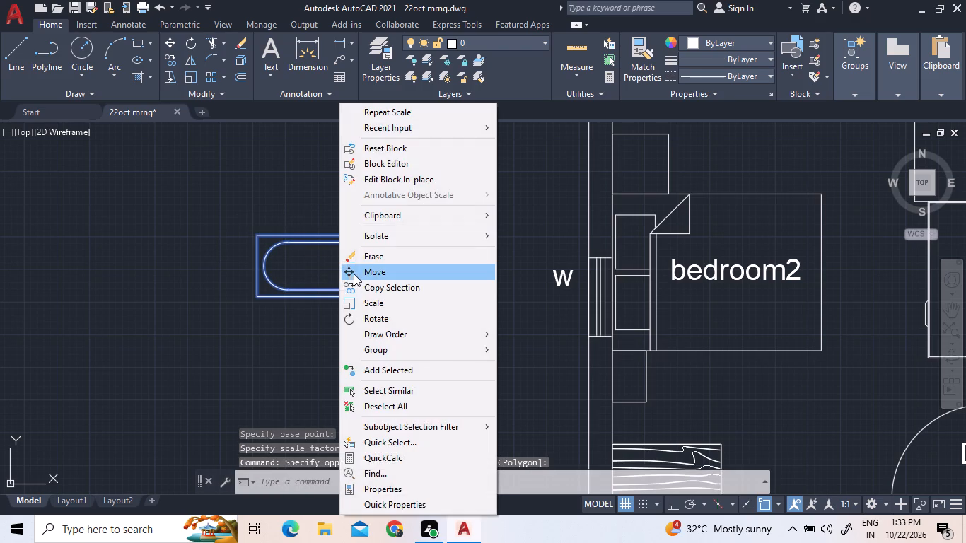
left_click(354, 274)
left_click(344, 269)
scroll(481, 226, "down", 4)
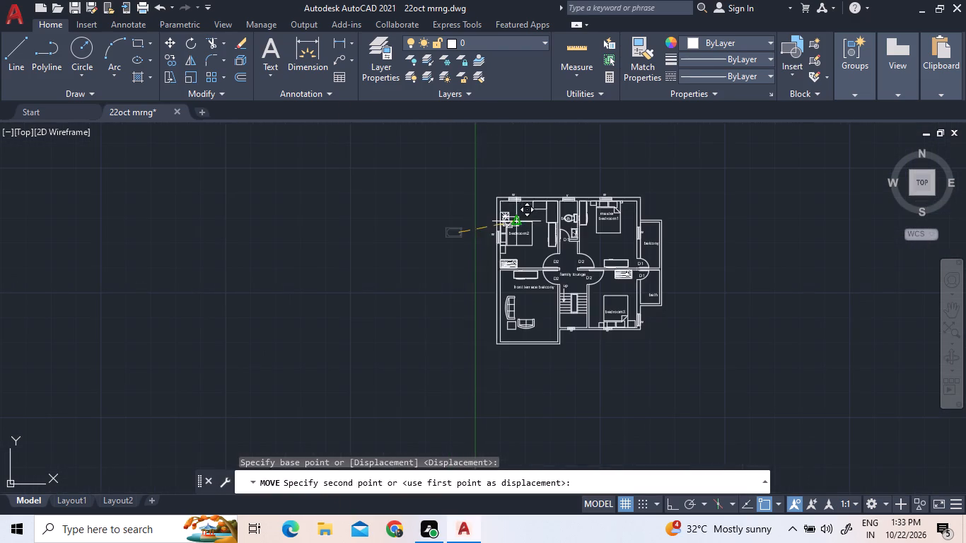
scroll(567, 204, "up", 5)
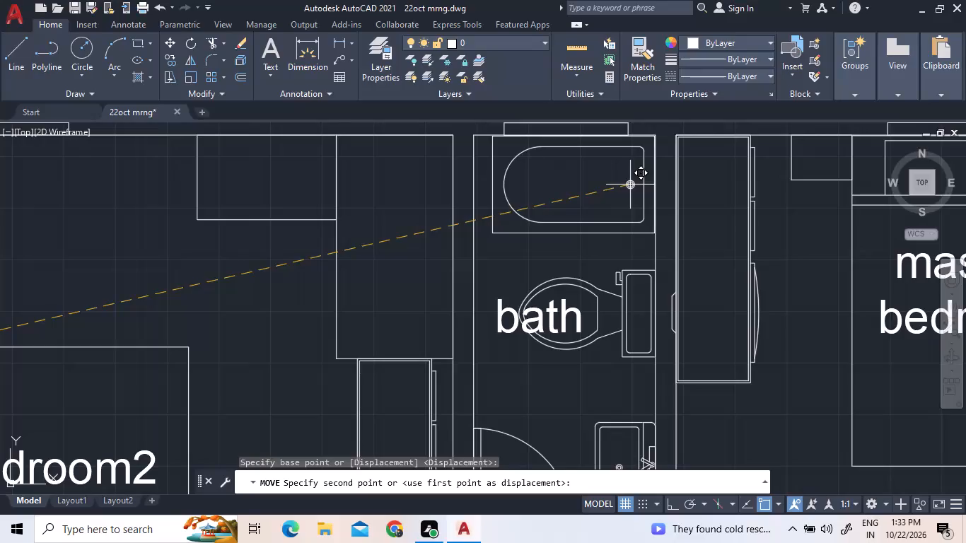
scroll(630, 184, "up", 2)
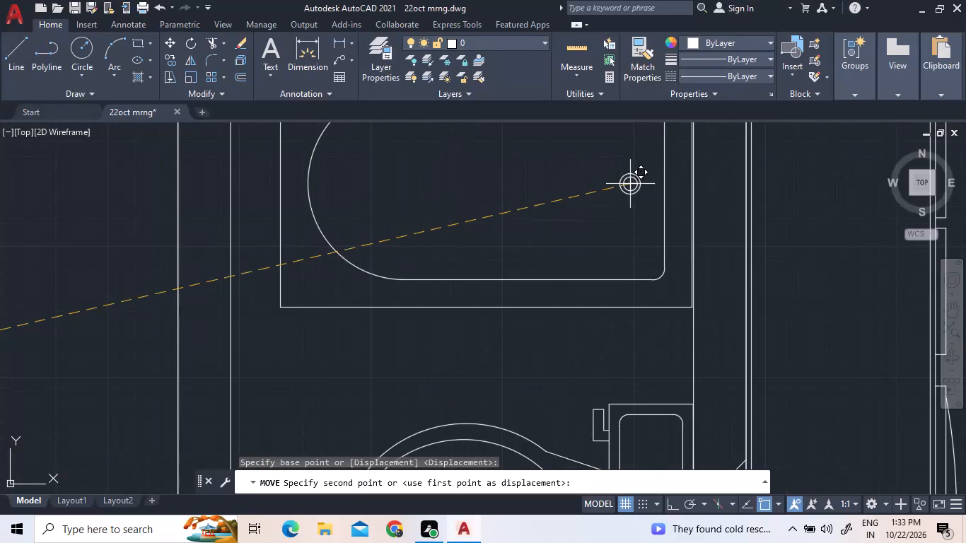
left_click(633, 182)
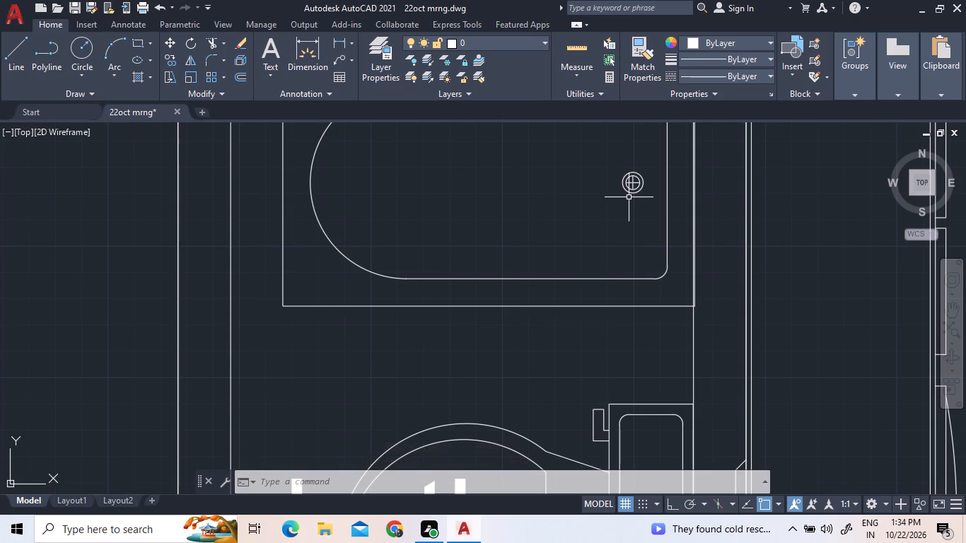
Copy the upper bath's toilet and sink together to the empty space outside the bath beside bedroom3.
scroll(618, 205, "down", 4)
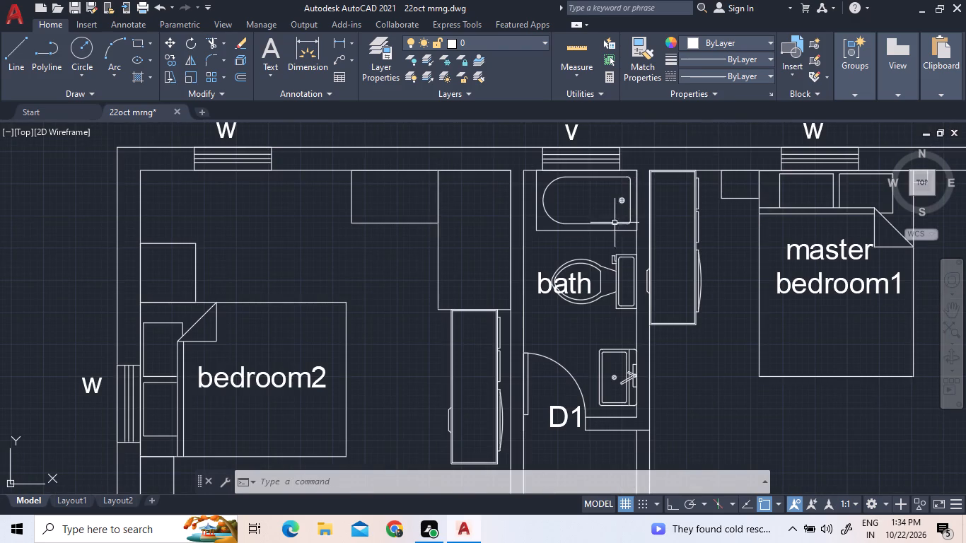
scroll(612, 228, "down", 2)
middle_click_drag(719, 315, 602, 187)
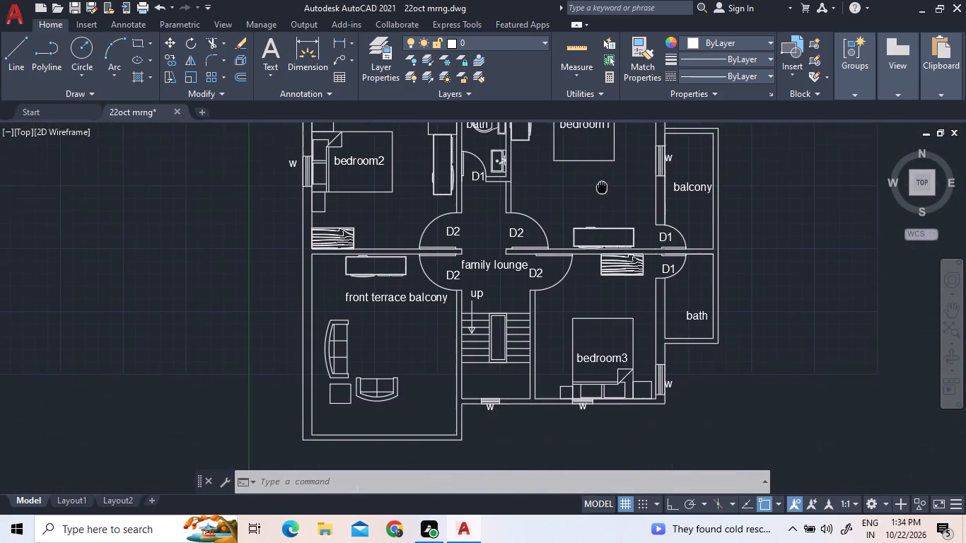
middle_click_drag(602, 187, 598, 189)
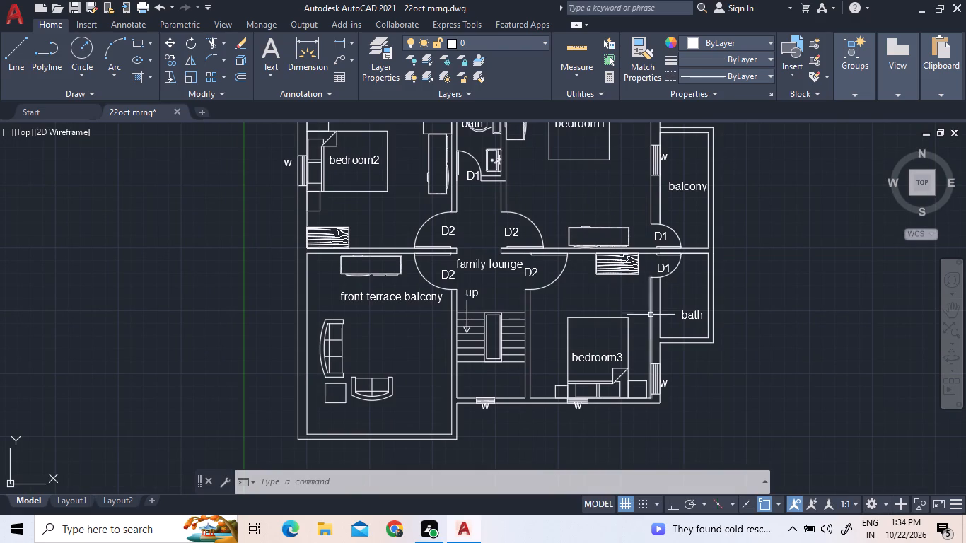
scroll(512, 313, "down", 1)
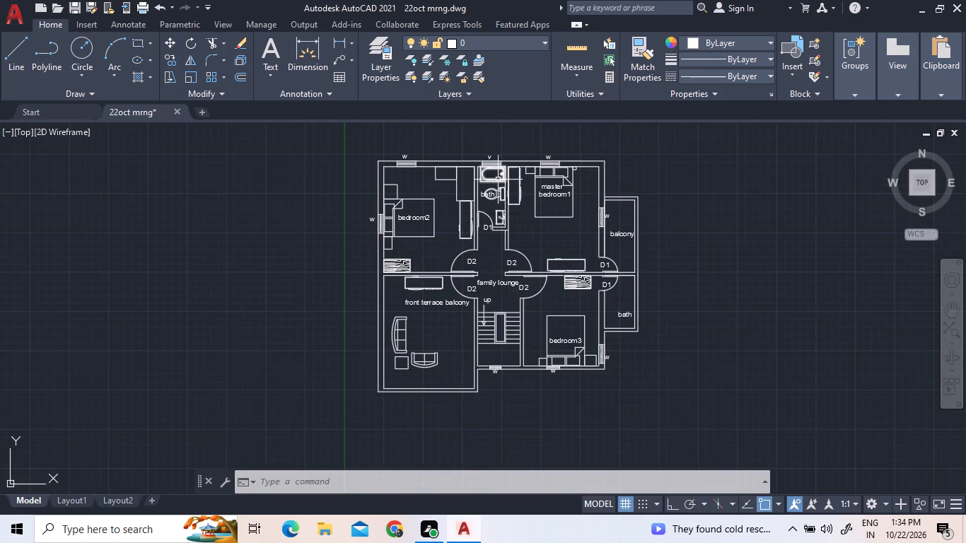
scroll(498, 180, "up", 3)
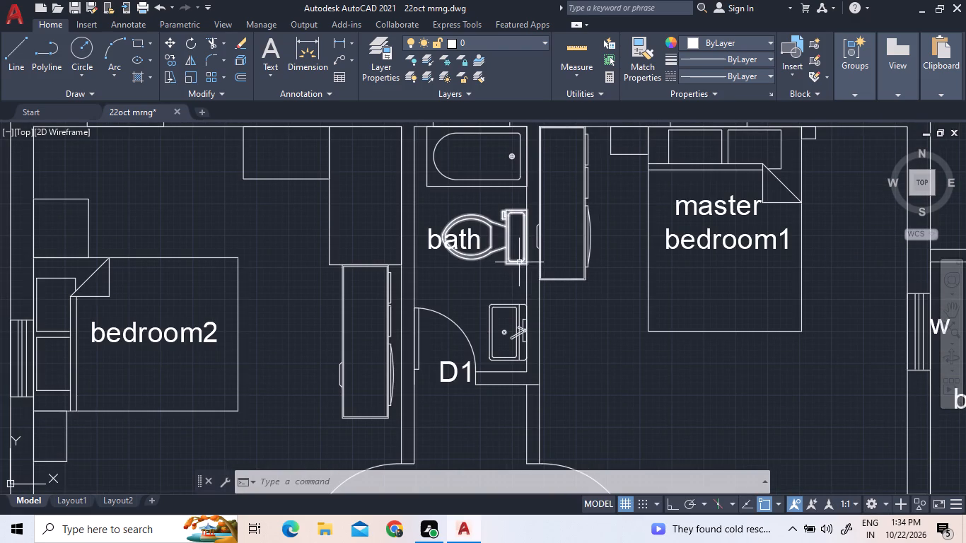
left_click(518, 262)
left_click(503, 303)
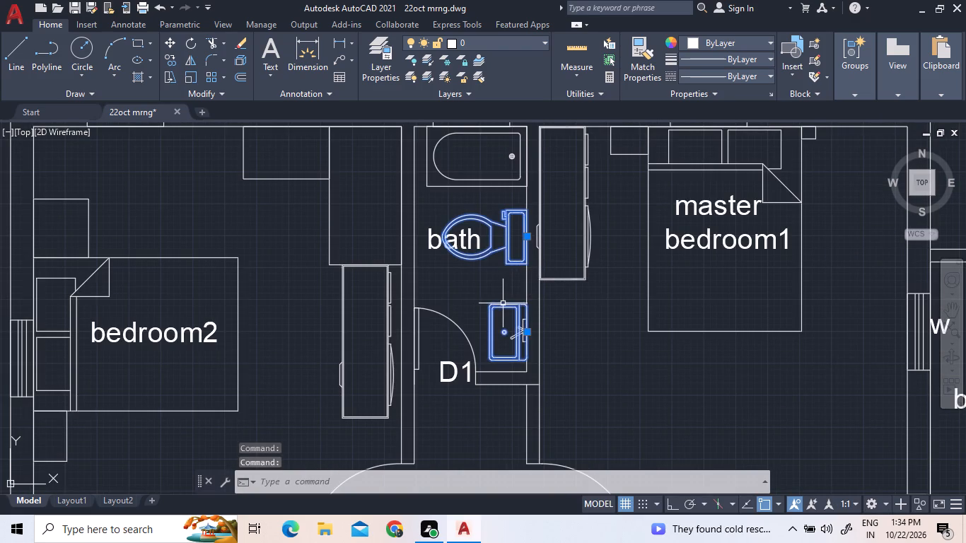
right_click(498, 302)
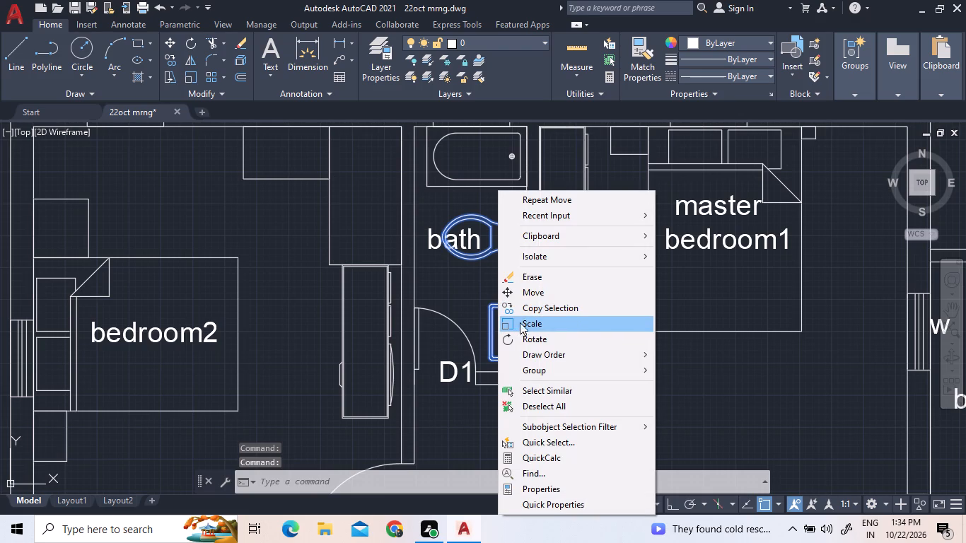
left_click(529, 310)
left_click(529, 310)
scroll(540, 286, "down", 3)
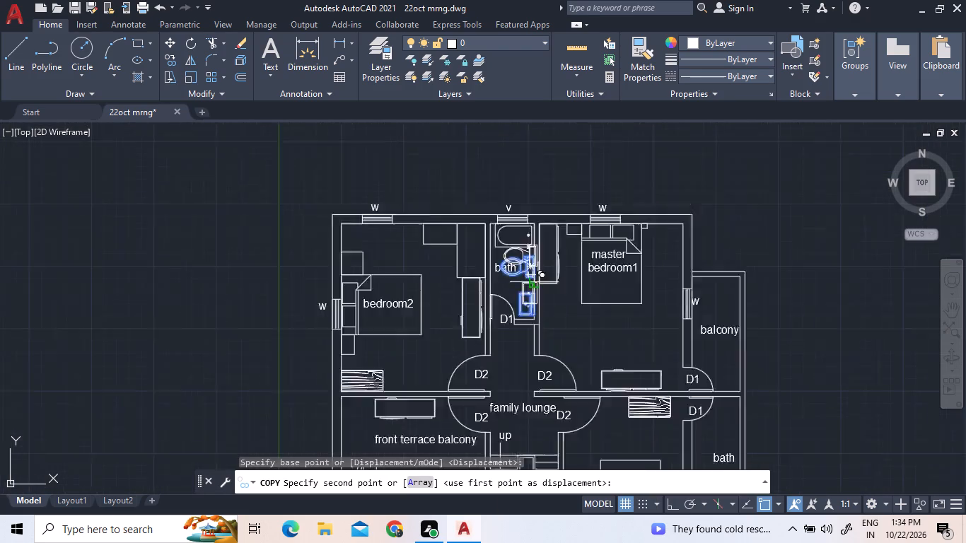
scroll(684, 431, "up", 4)
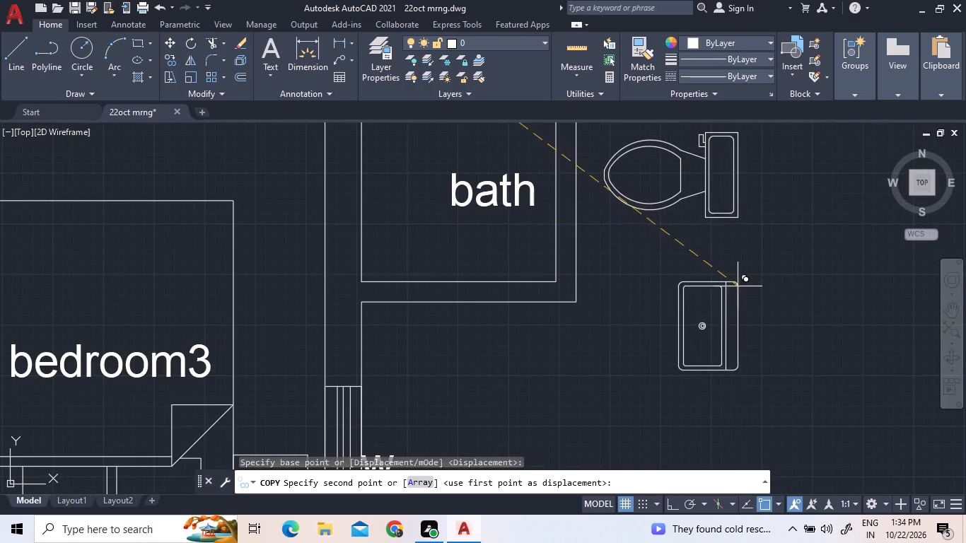
left_click(746, 296)
right_click(746, 298)
left_click(765, 316)
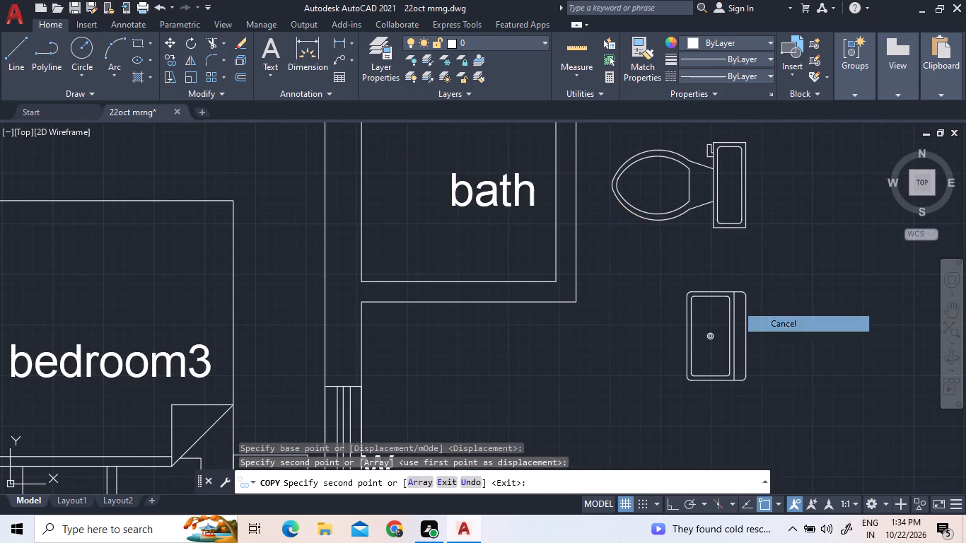
left_click(805, 383)
scroll(796, 375, "down", 2)
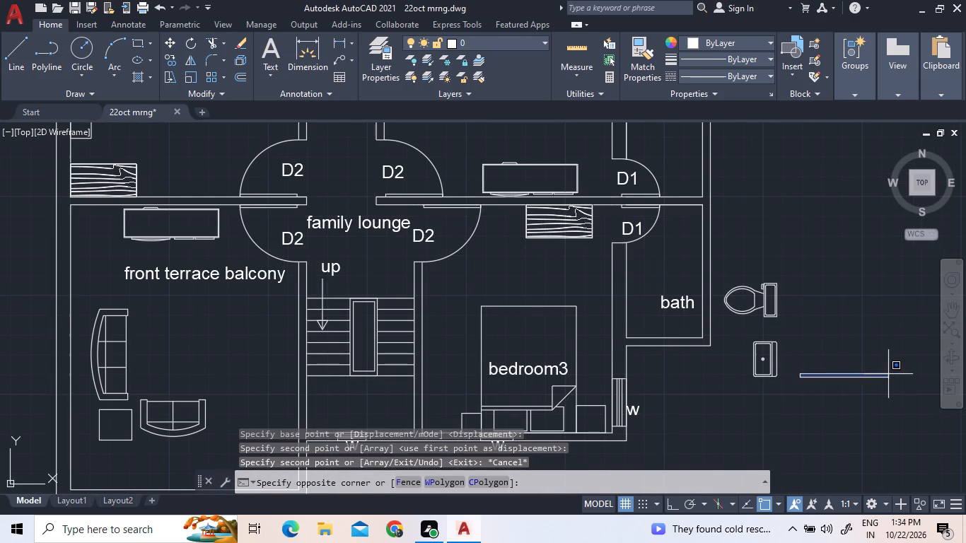
left_click(888, 382)
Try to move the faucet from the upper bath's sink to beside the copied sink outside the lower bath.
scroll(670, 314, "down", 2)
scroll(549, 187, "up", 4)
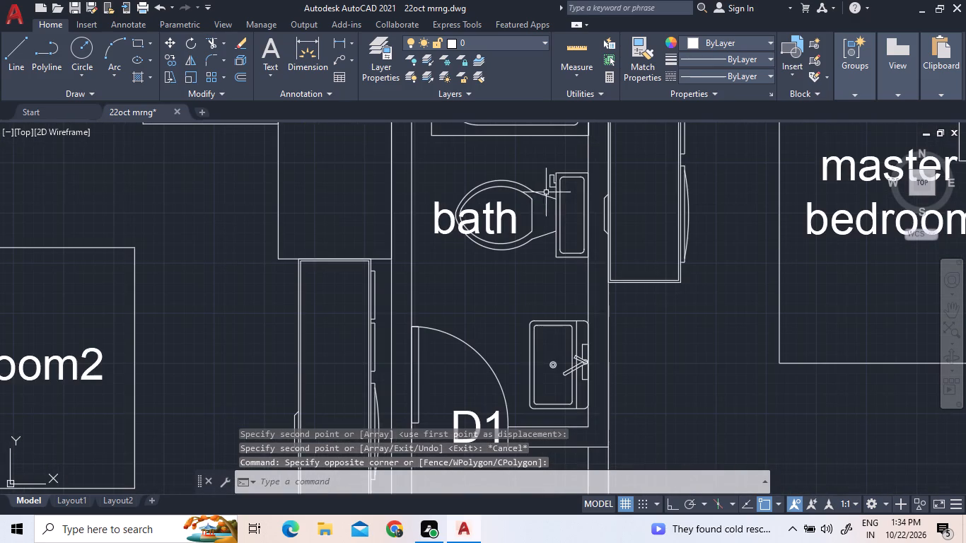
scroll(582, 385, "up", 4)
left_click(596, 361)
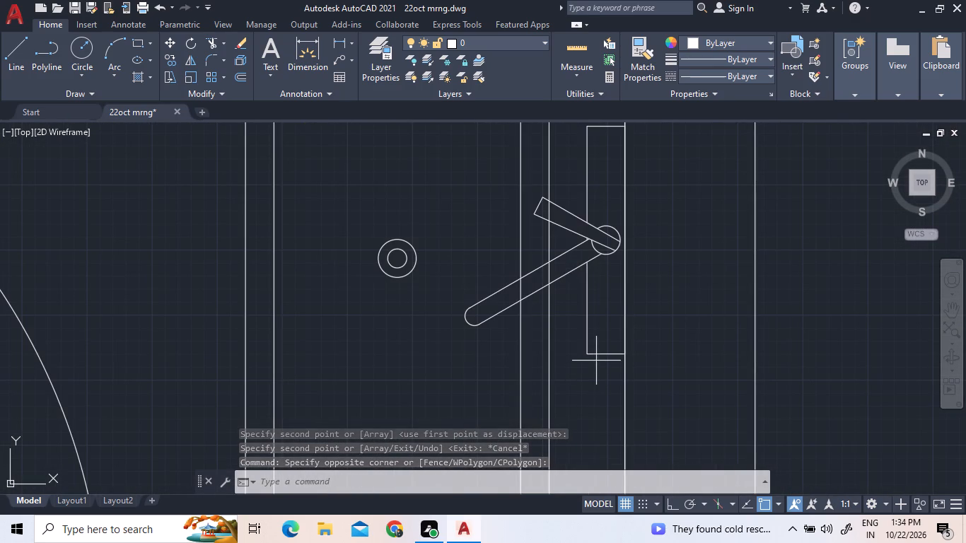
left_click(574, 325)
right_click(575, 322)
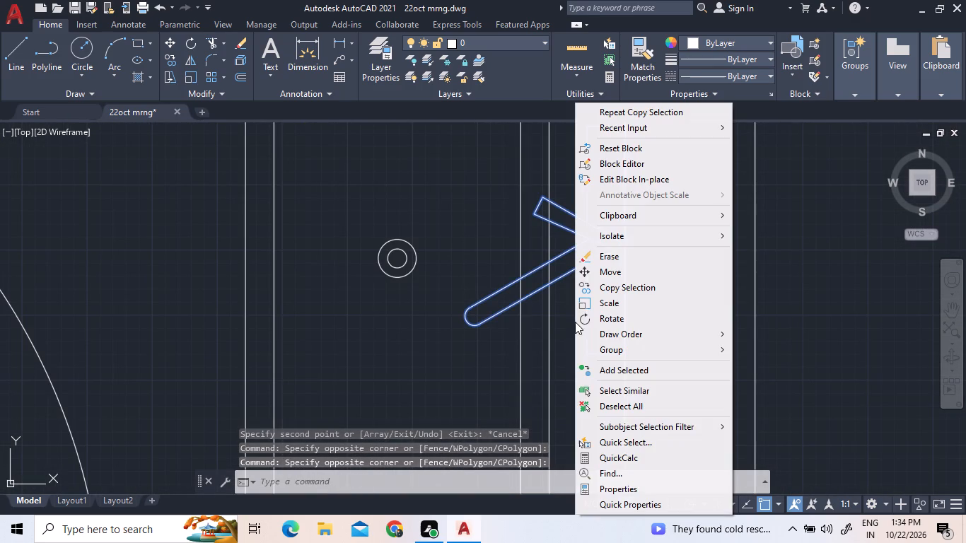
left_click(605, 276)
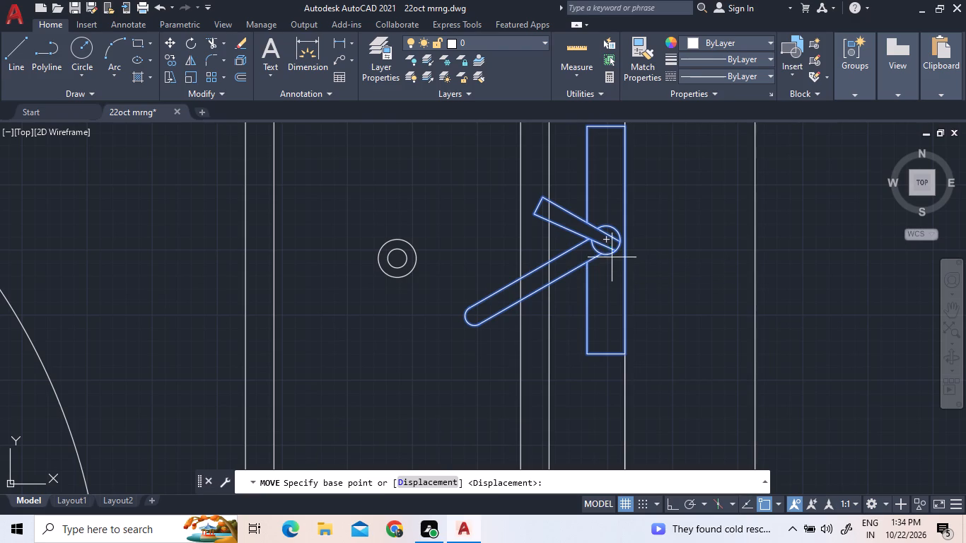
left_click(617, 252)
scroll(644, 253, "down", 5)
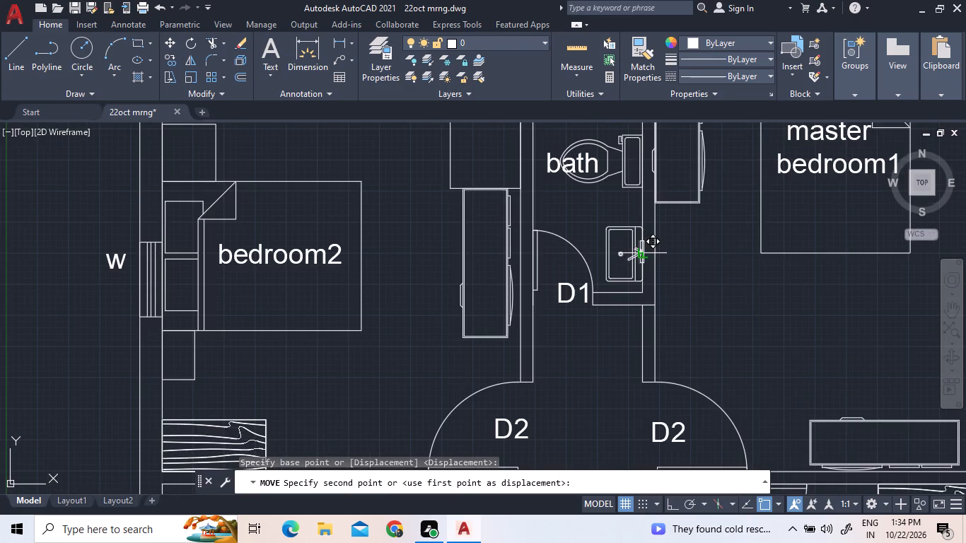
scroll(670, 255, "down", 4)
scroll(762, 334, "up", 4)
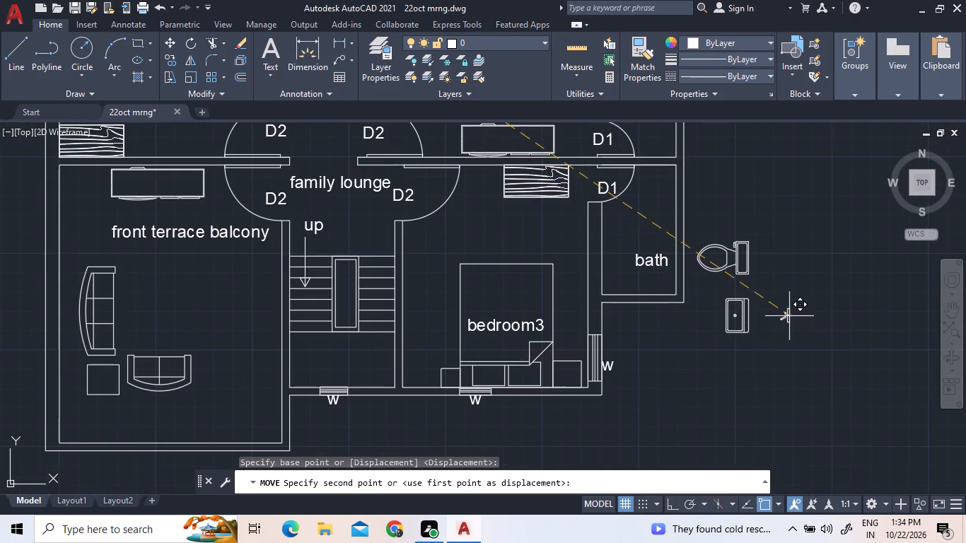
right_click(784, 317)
Examine the upper bath's sink and the copied fixtures beside the lower bath to locate the moved faucet.
scroll(830, 327, "down", 2)
scroll(622, 207, "up", 4)
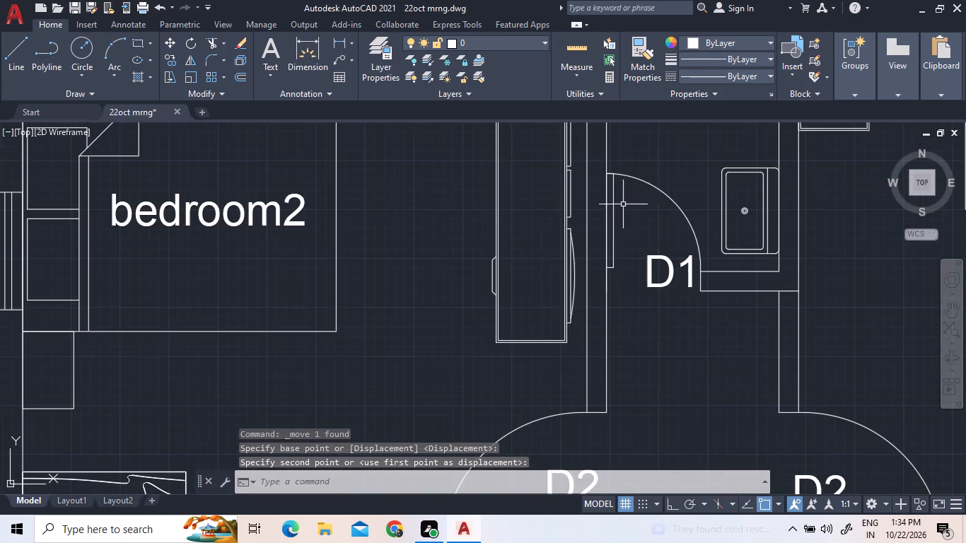
scroll(772, 197, "down", 6)
scroll(825, 240, "up", 5)
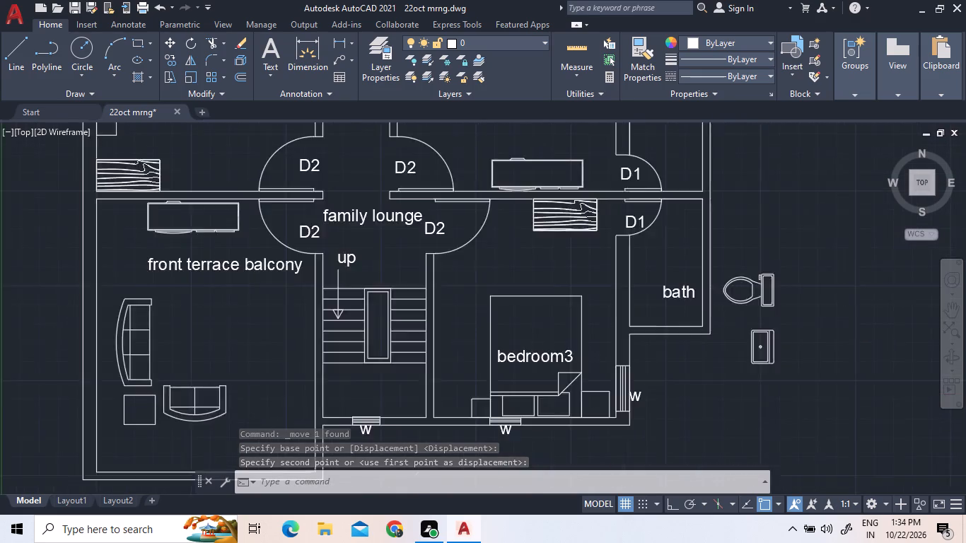
scroll(814, 262, "down", 3)
scroll(694, 167, "up", 4)
scroll(692, 166, "down", 3)
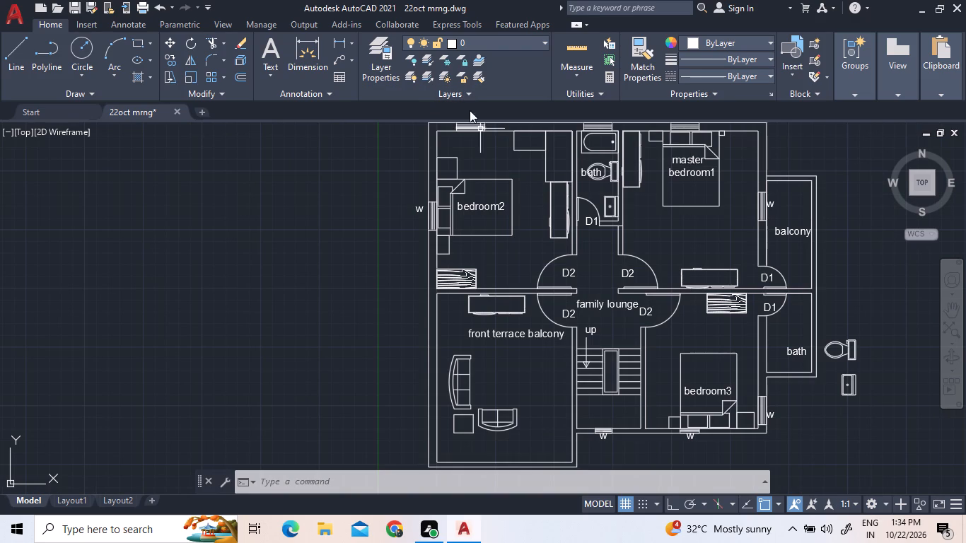
scroll(622, 161, "up", 4)
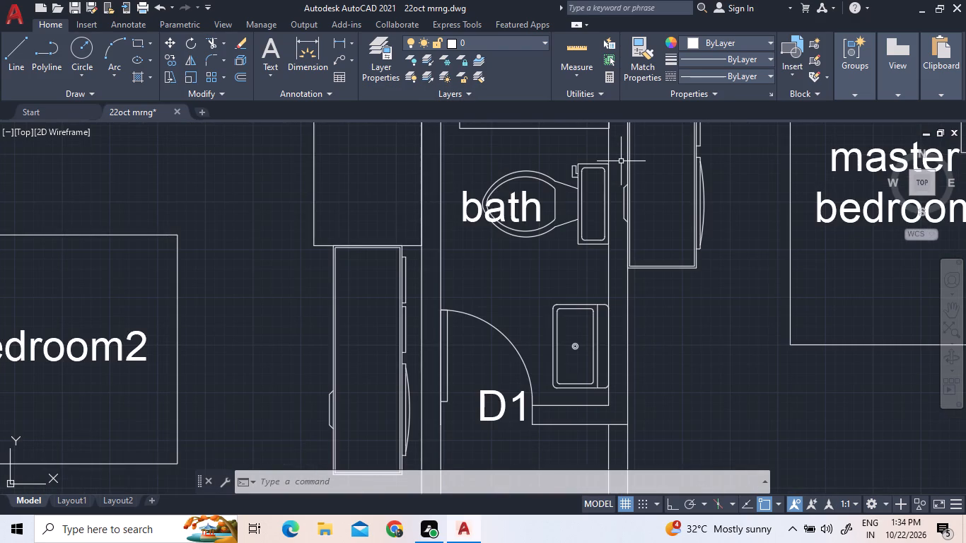
scroll(617, 161, "down", 3)
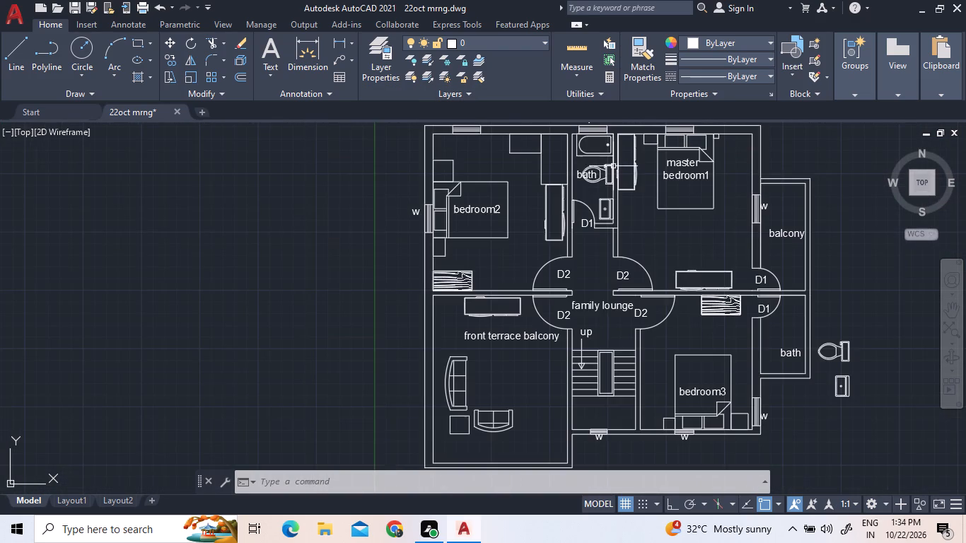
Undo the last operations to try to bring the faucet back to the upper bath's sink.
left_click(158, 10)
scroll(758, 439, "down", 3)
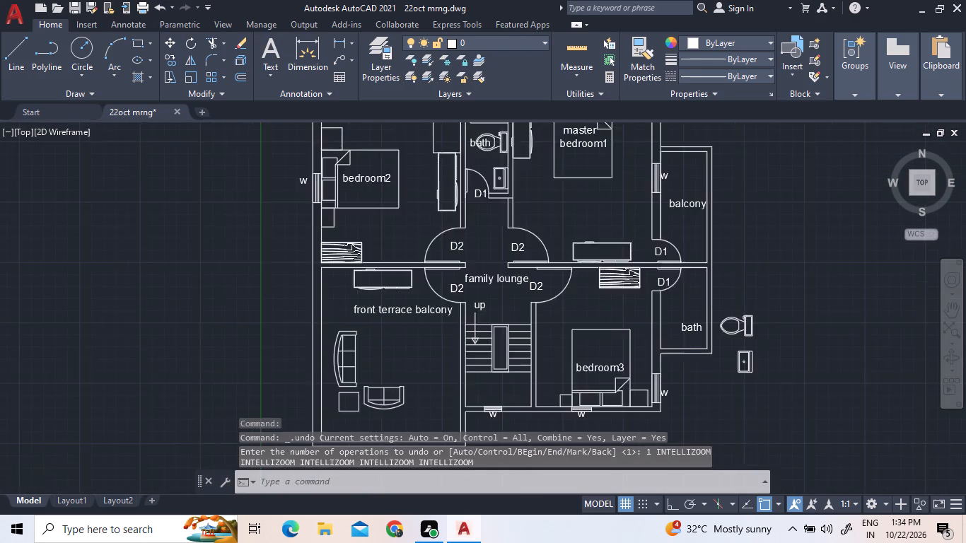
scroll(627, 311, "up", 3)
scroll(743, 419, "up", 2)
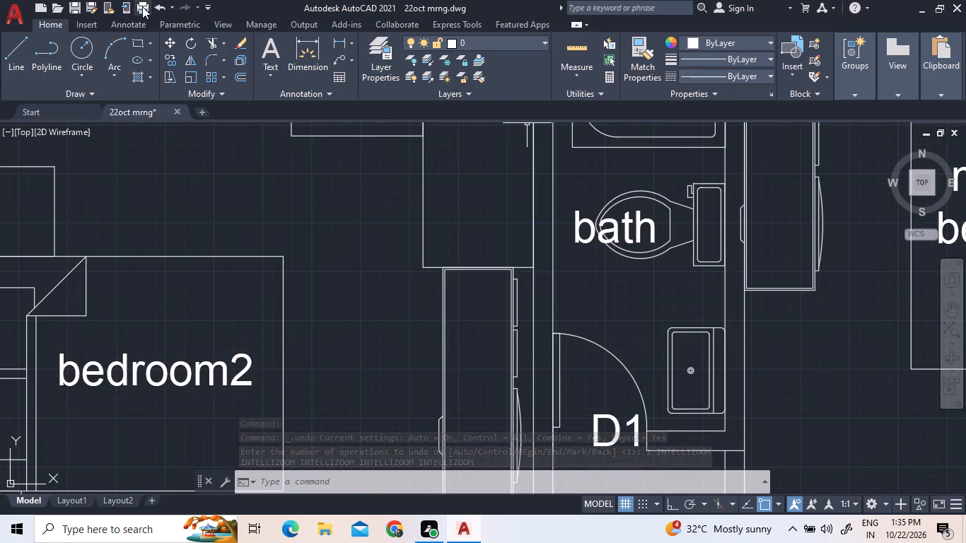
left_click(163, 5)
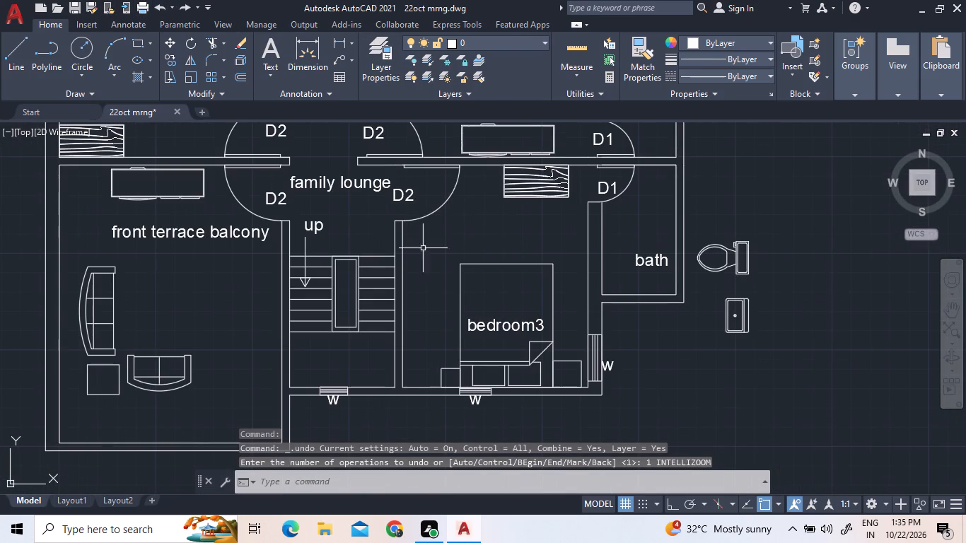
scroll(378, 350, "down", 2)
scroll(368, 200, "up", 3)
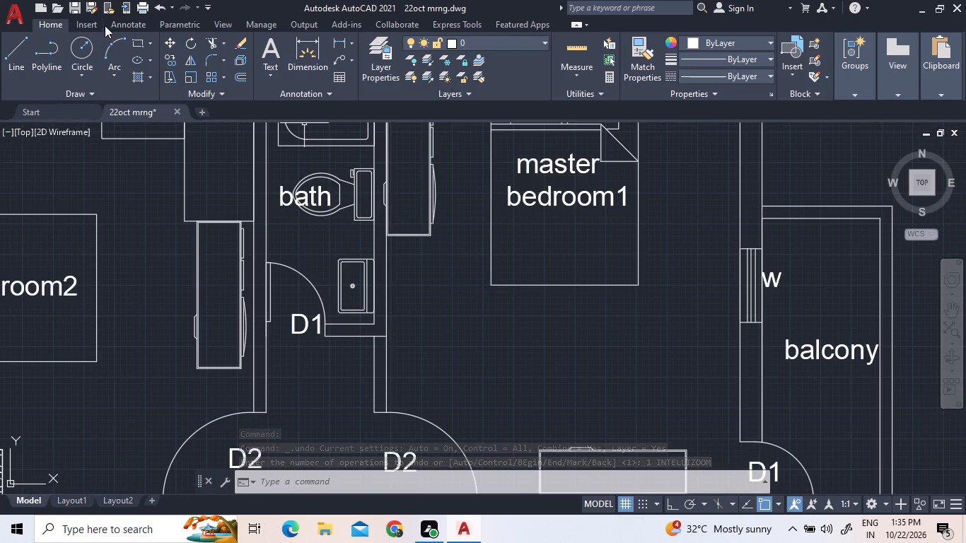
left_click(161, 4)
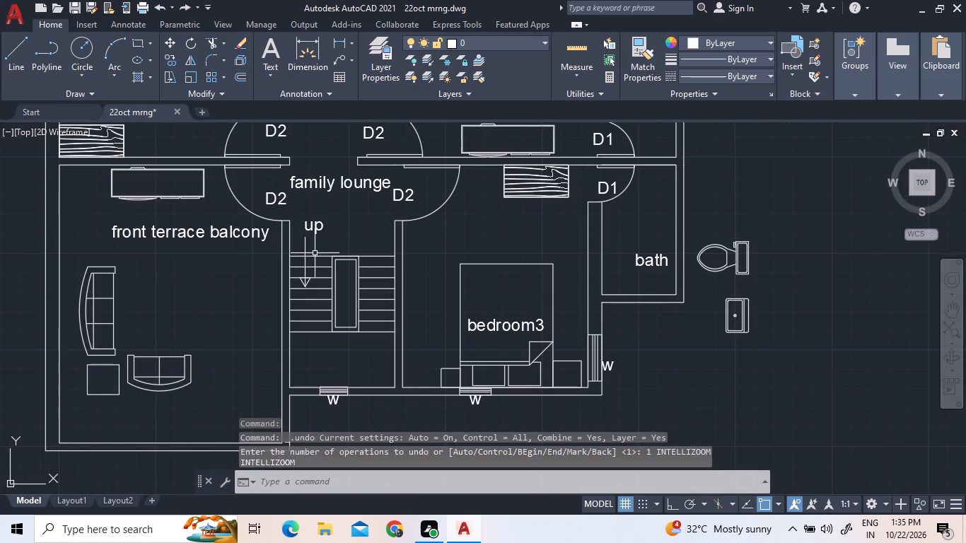
Copy the faucet from the empty space above the plan onto the copied sink outside the lower bath.
scroll(413, 403, "up", 3)
scroll(417, 348, "down", 3)
scroll(406, 292, "down", 3)
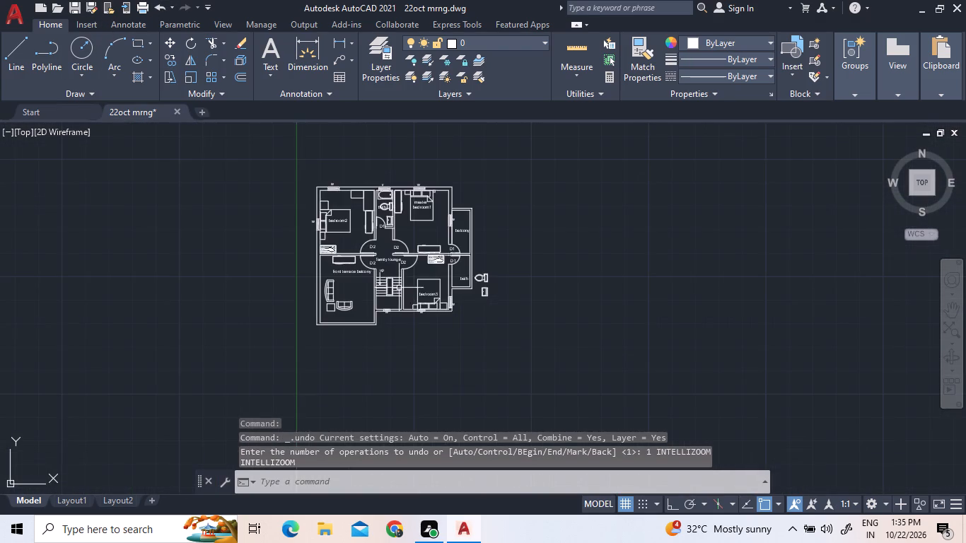
scroll(373, 218, "up", 5)
scroll(586, 335, "down", 4)
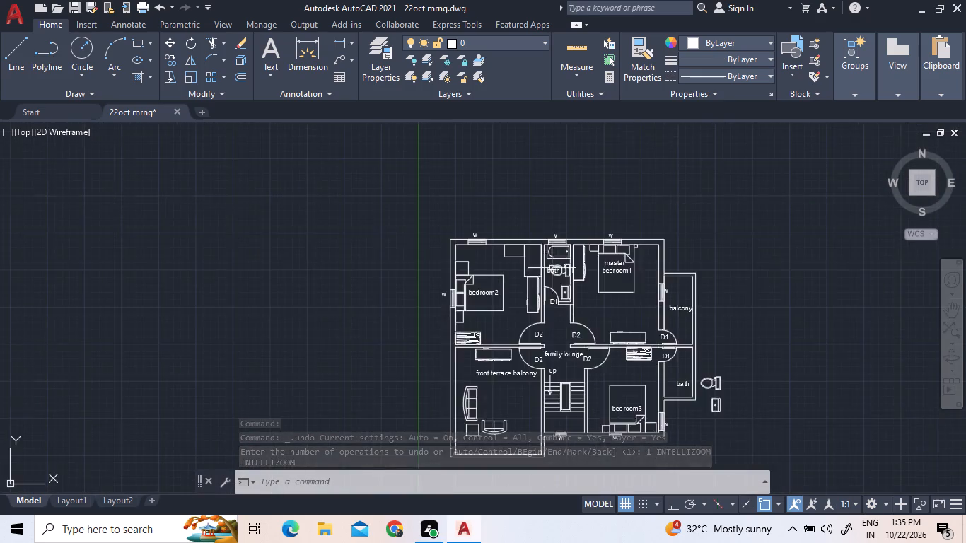
scroll(543, 256, "down", 7)
scroll(540, 252, "up", 3)
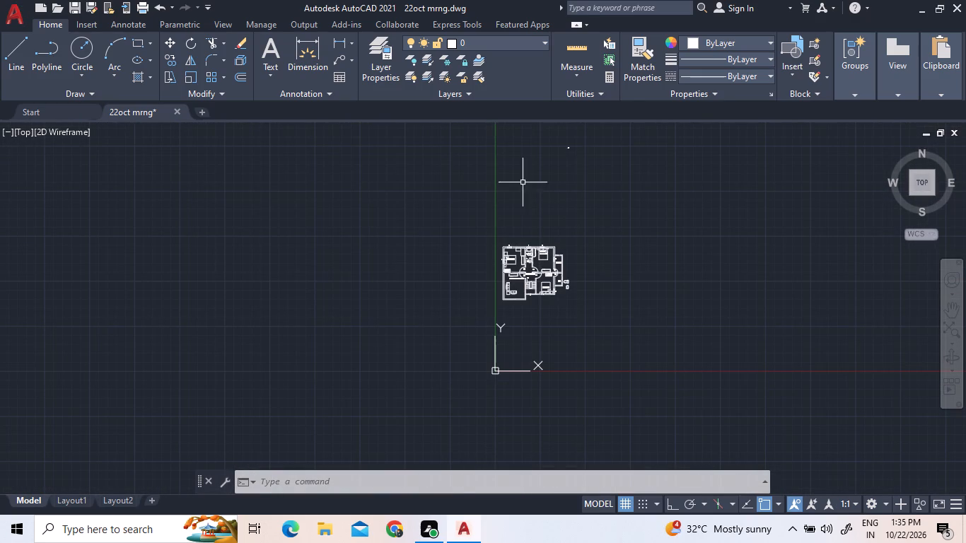
left_click(602, 168)
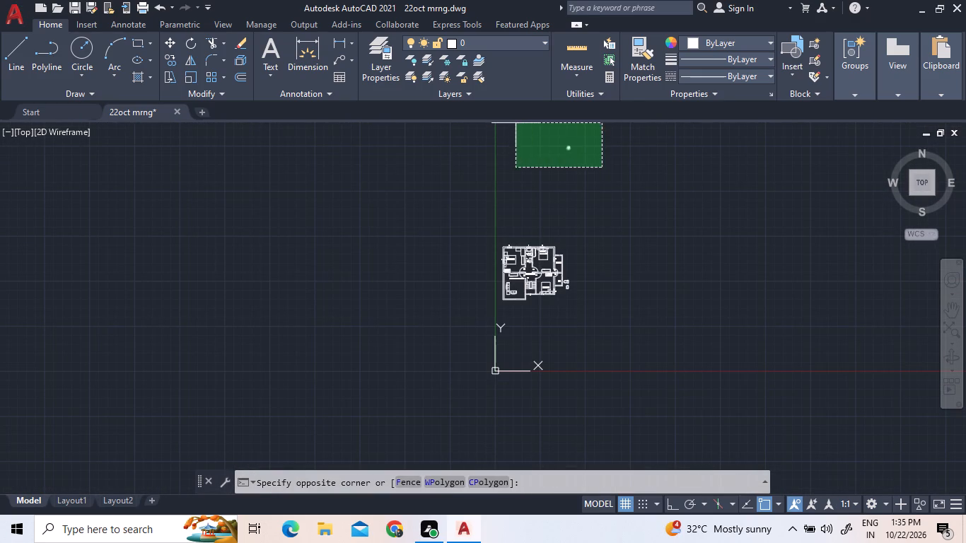
left_click(519, 124)
right_click(521, 128)
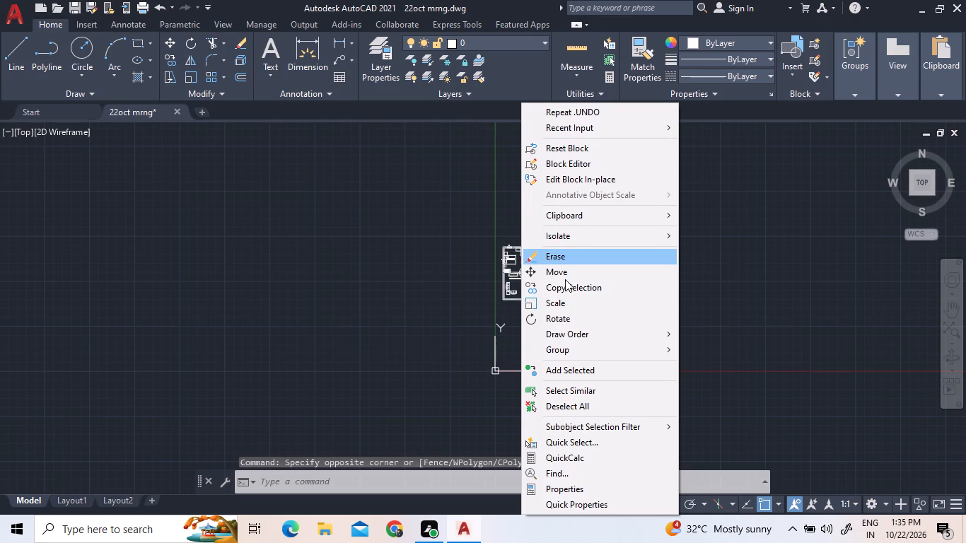
left_click(566, 281)
left_click_drag(570, 146, 576, 197)
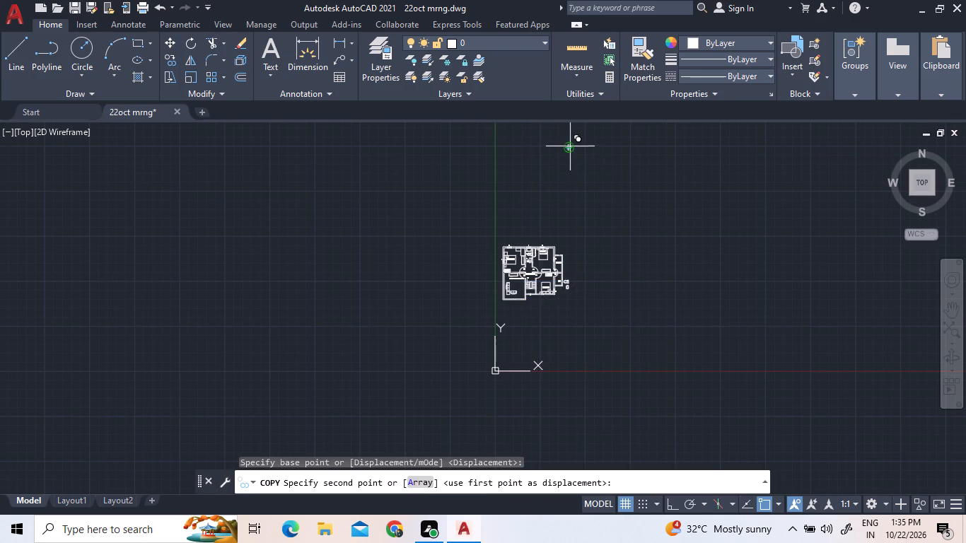
scroll(569, 295, "up", 3)
scroll(509, 259, "up", 4)
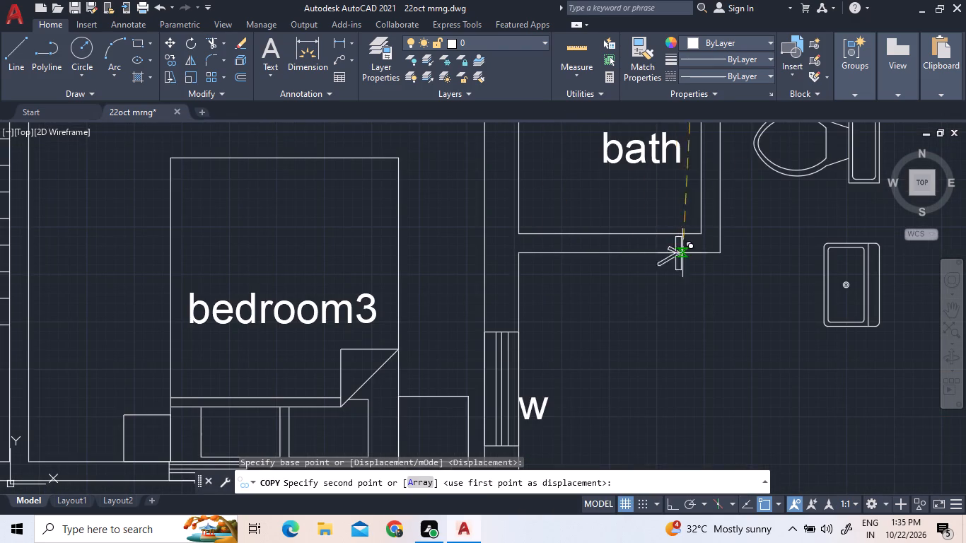
scroll(873, 288, "up", 4)
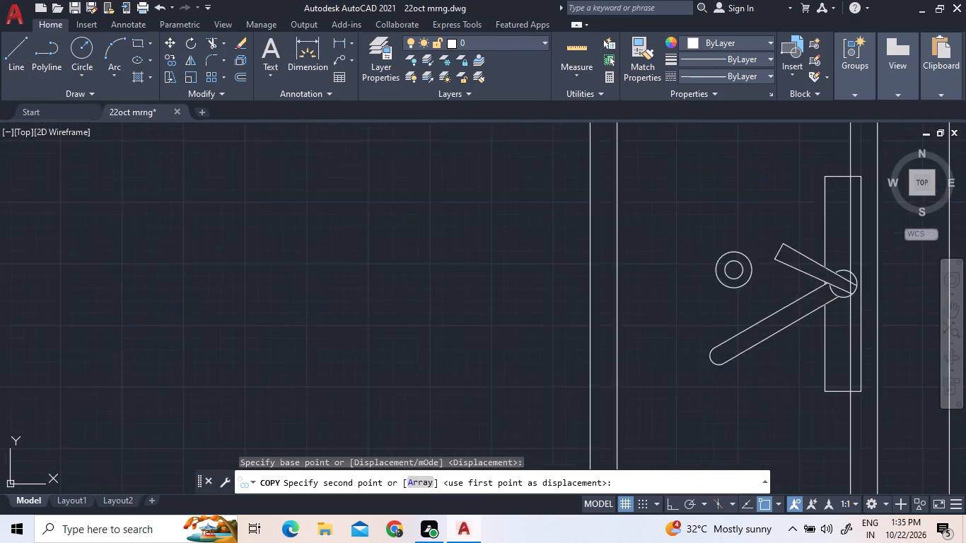
scroll(843, 284, "up", 1)
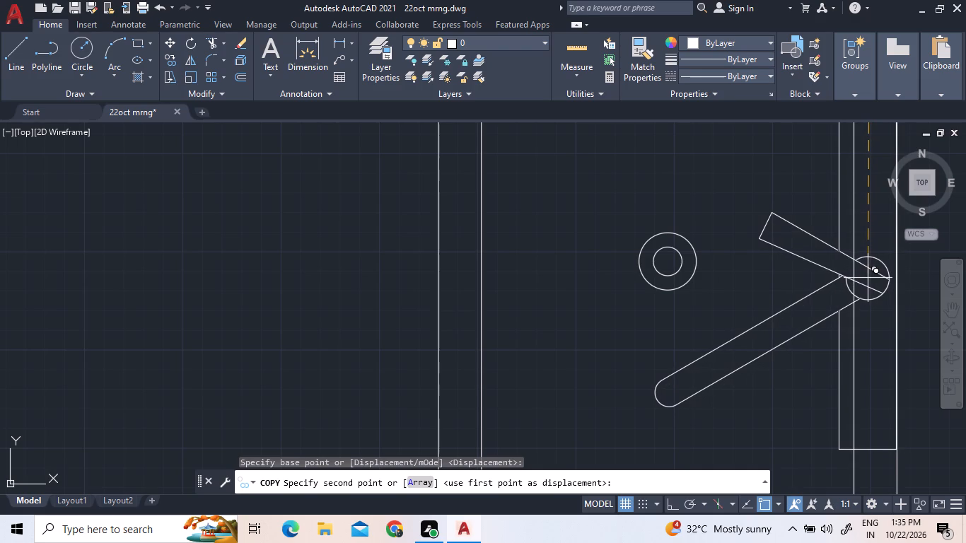
left_click(868, 278)
Place a second copy of the faucet on the upper bath's sink, beside its drain, and finish copying.
scroll(646, 356, "down", 6)
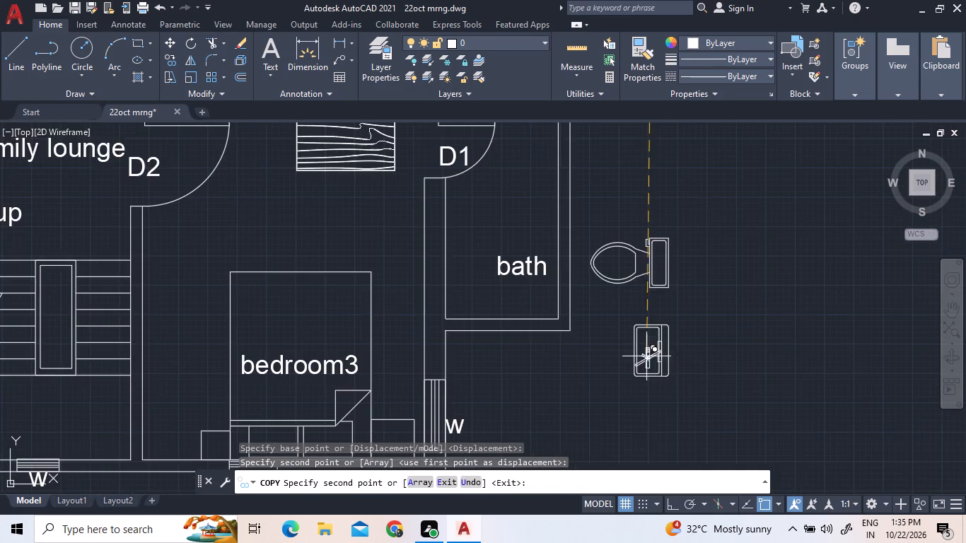
scroll(636, 350, "down", 3)
scroll(491, 221, "up", 4)
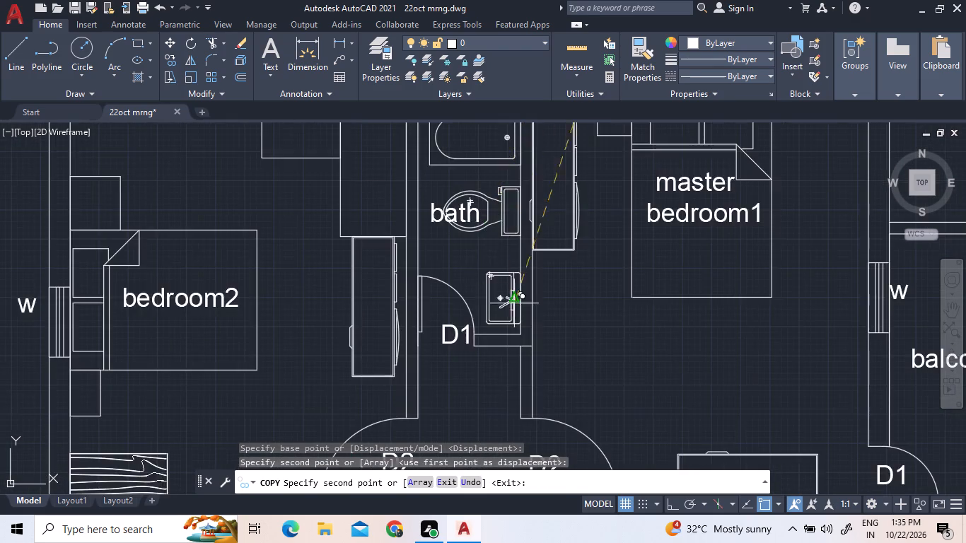
scroll(522, 312, "up", 4)
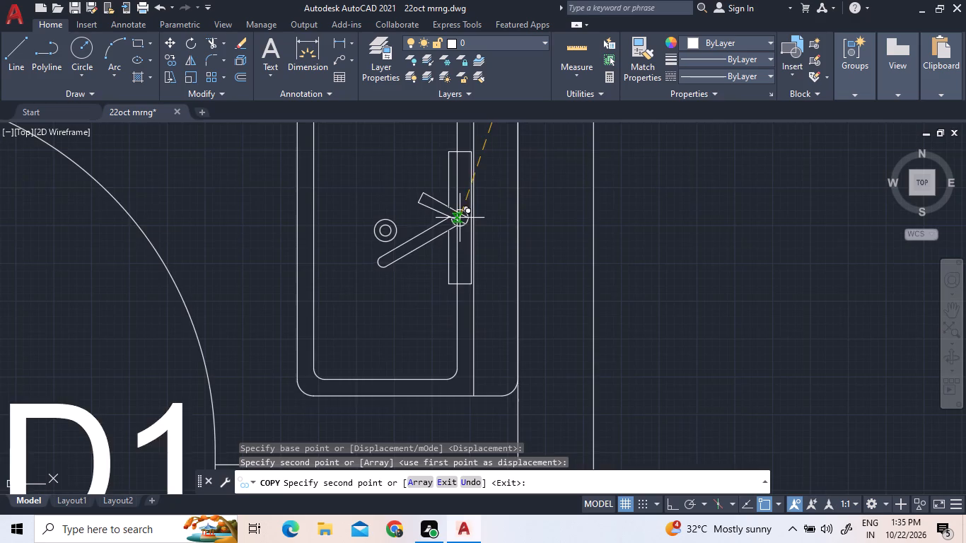
scroll(460, 218, "up", 4)
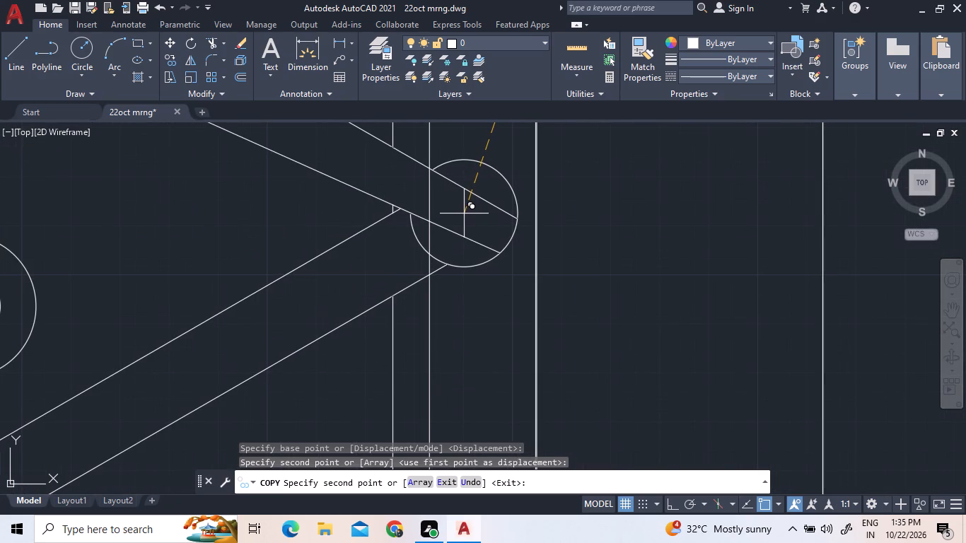
left_click(464, 214)
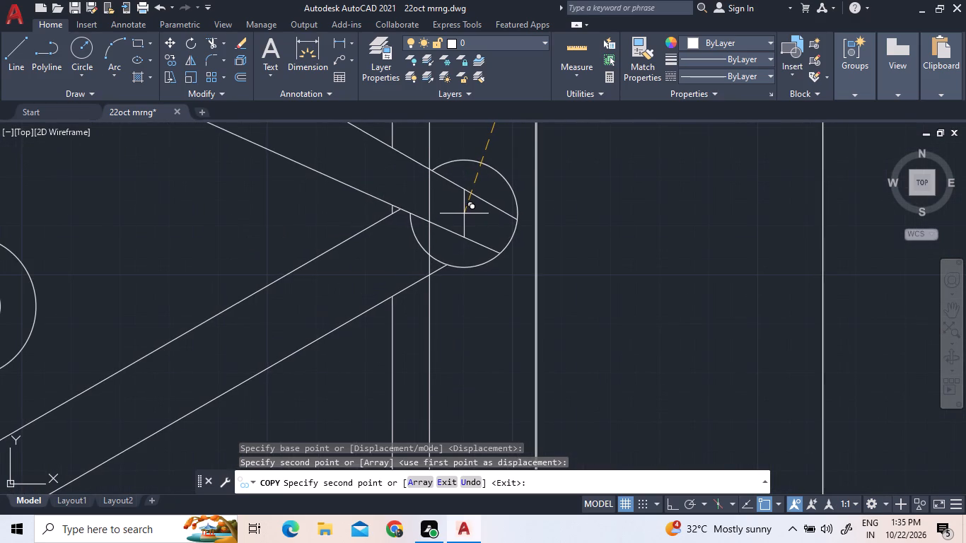
scroll(478, 236, "down", 12)
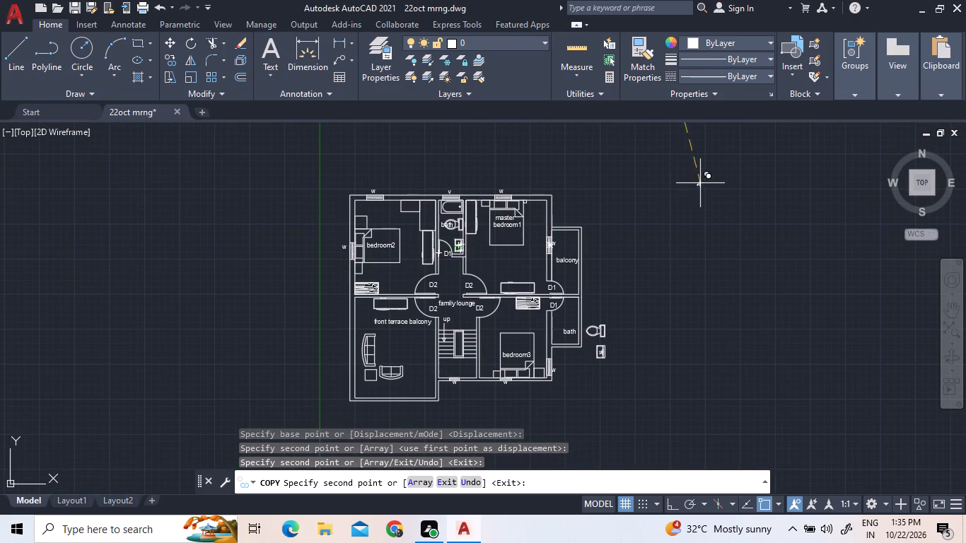
right_click(684, 193)
left_click(703, 204)
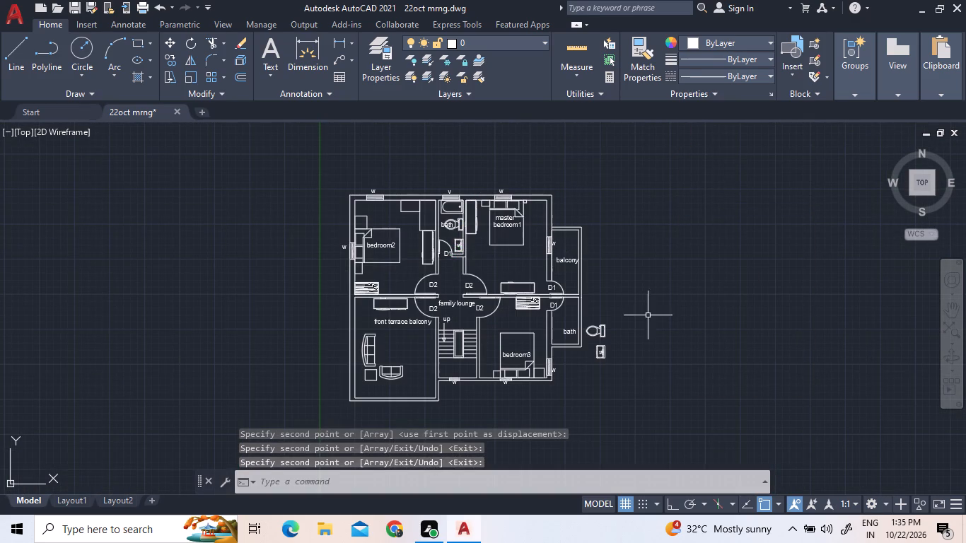
Move the copied toilet into the bath beside bedroom3, near the bottom wall with its tank against the outer wall.
scroll(620, 366, "up", 2)
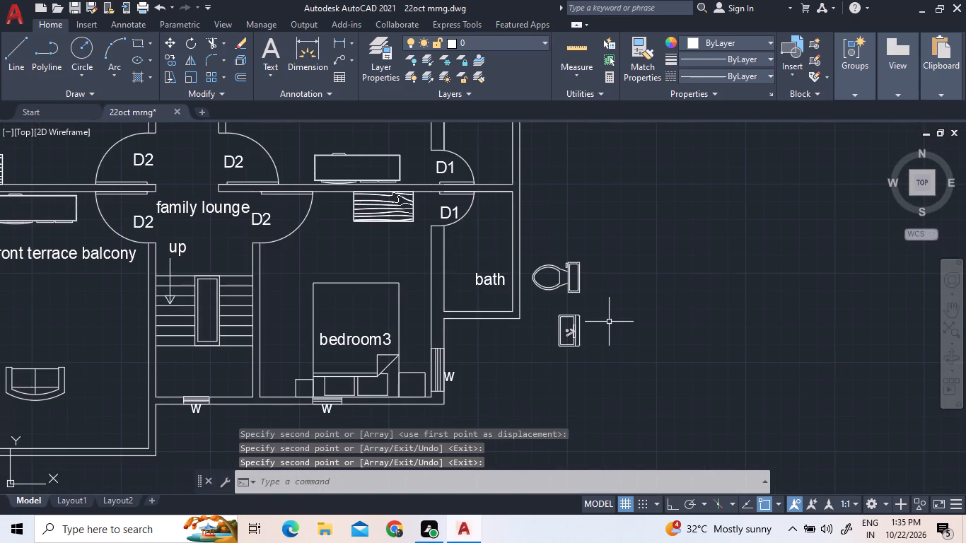
left_click(602, 302)
left_click(542, 255)
right_click(542, 255)
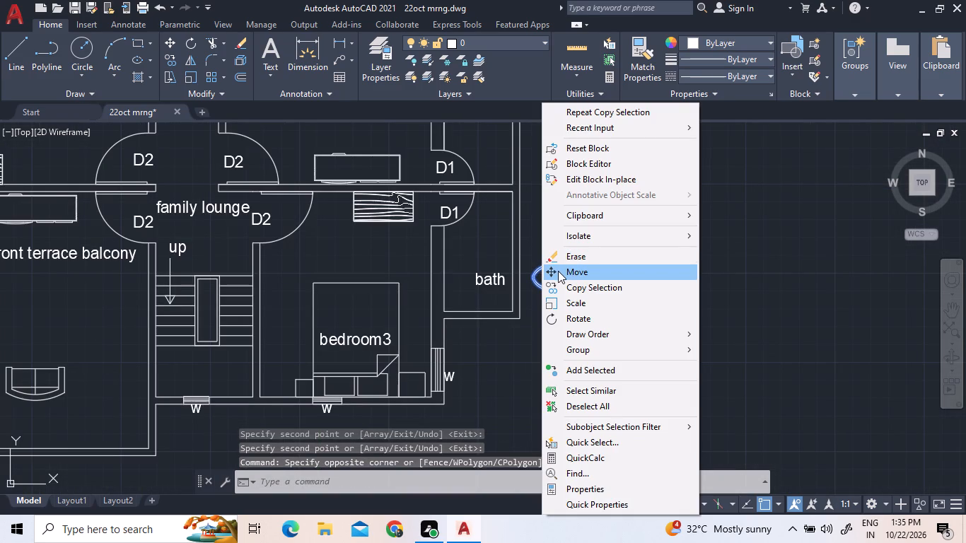
left_click(558, 271)
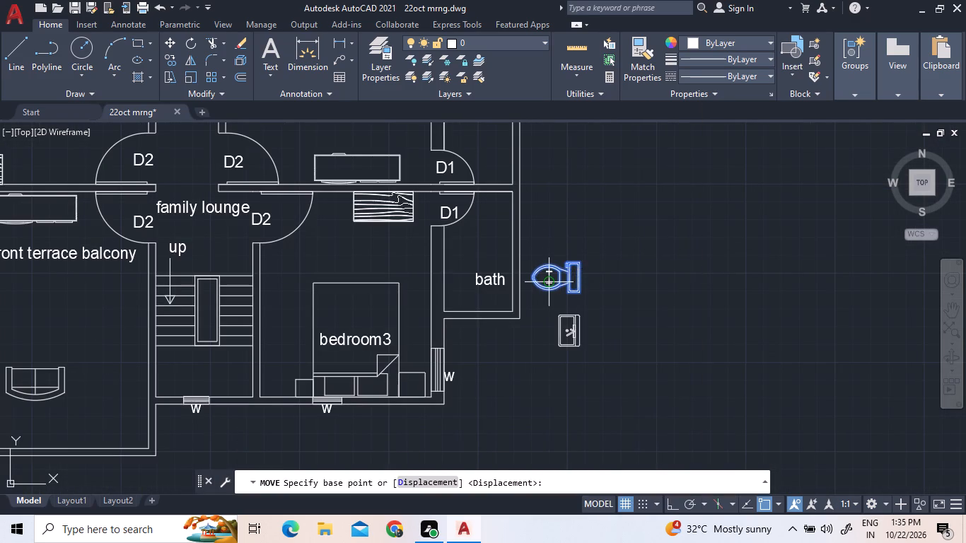
left_click(545, 281)
scroll(488, 299, "up", 4)
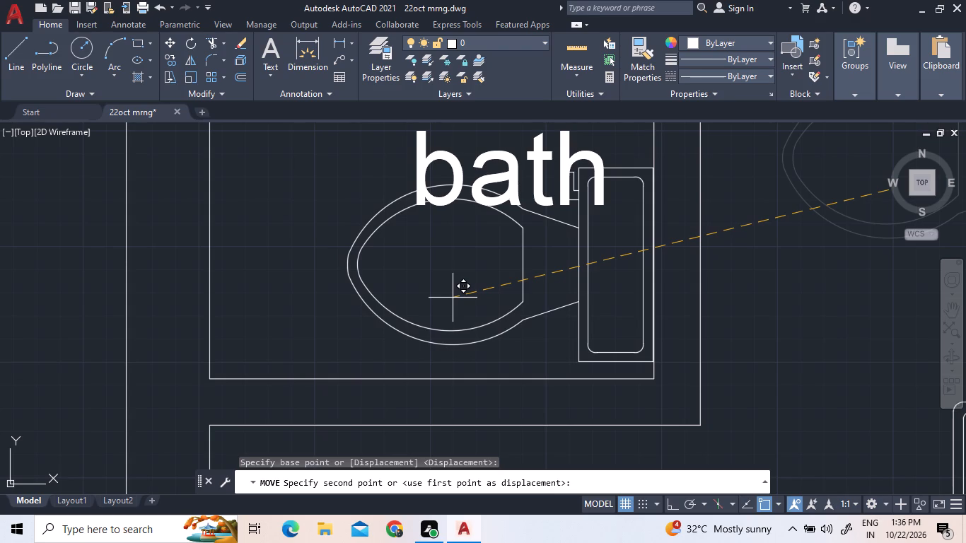
left_click(453, 298)
scroll(453, 300, "down", 2)
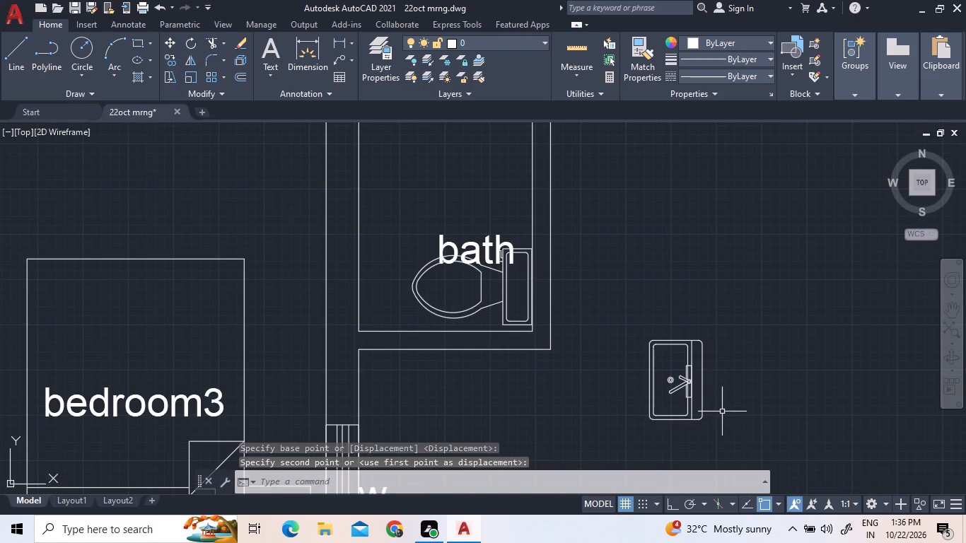
Move the copied sink and faucet together into the bath beside bedroom3, above the toilet, with the sink's back over the outer wall.
left_click(723, 414)
left_click(665, 366)
right_click(662, 359)
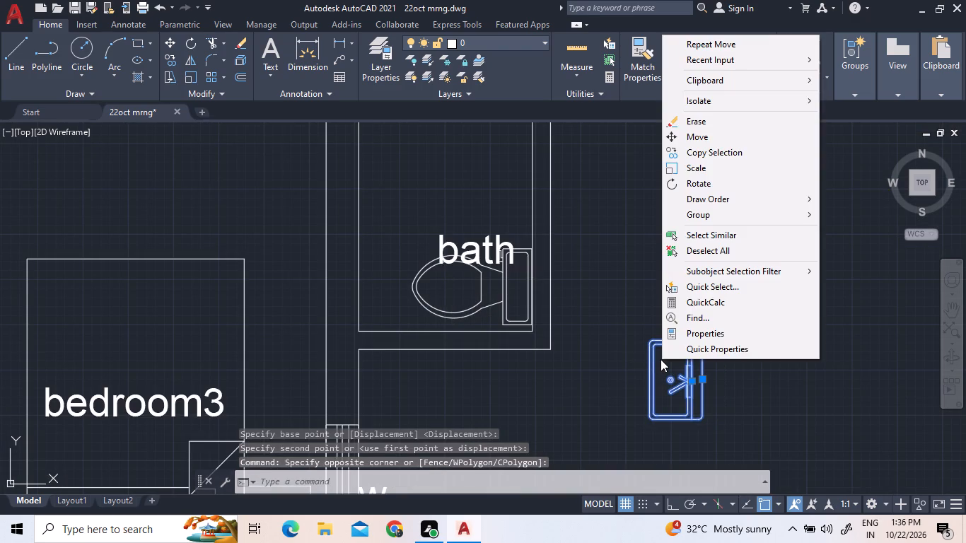
left_click(692, 136)
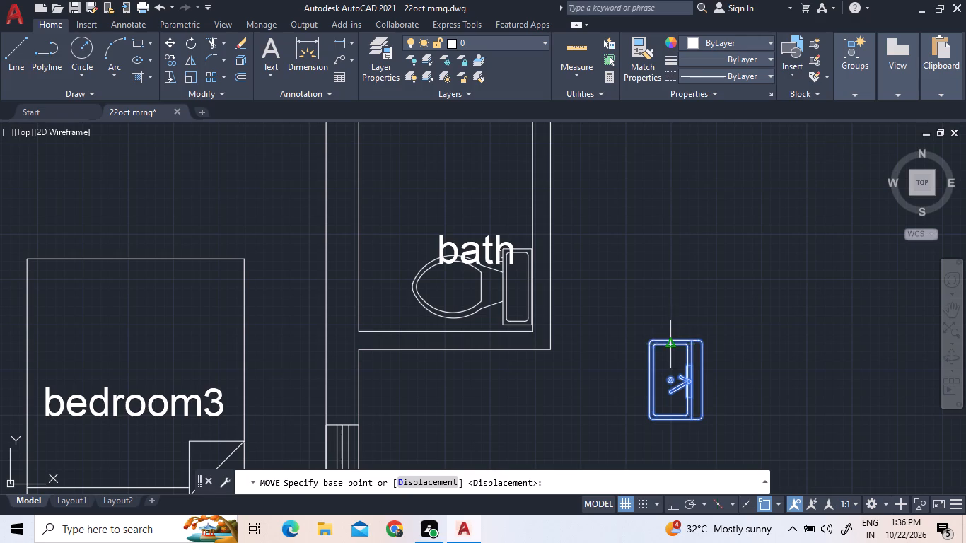
left_click(675, 338)
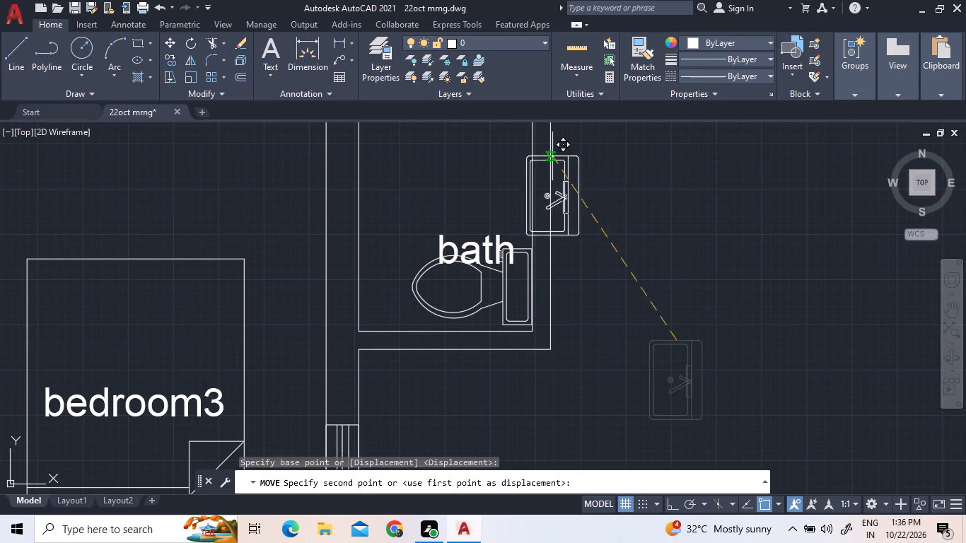
scroll(545, 156, "down", 4)
scroll(505, 122, "up", 6)
scroll(552, 175, "up", 2)
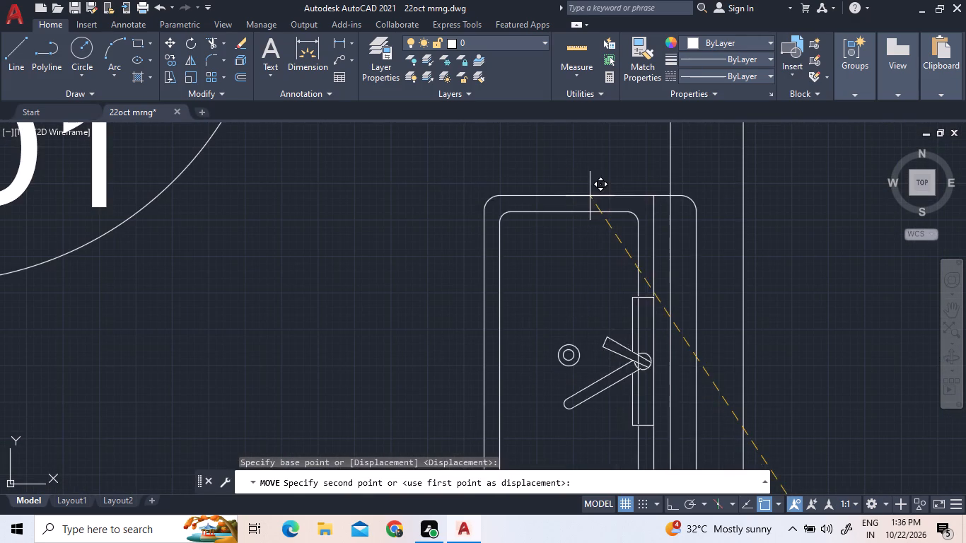
scroll(608, 179, "down", 1)
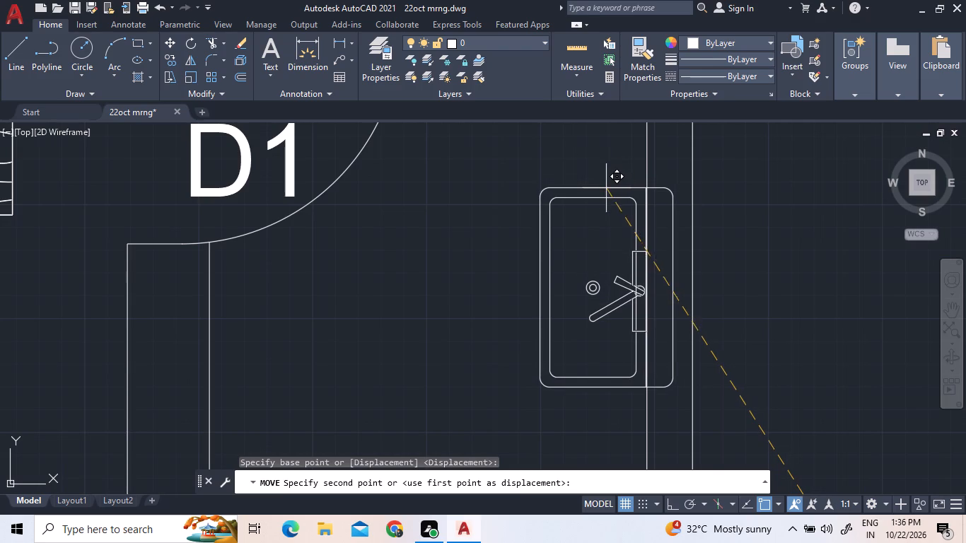
scroll(606, 195, "up", 3)
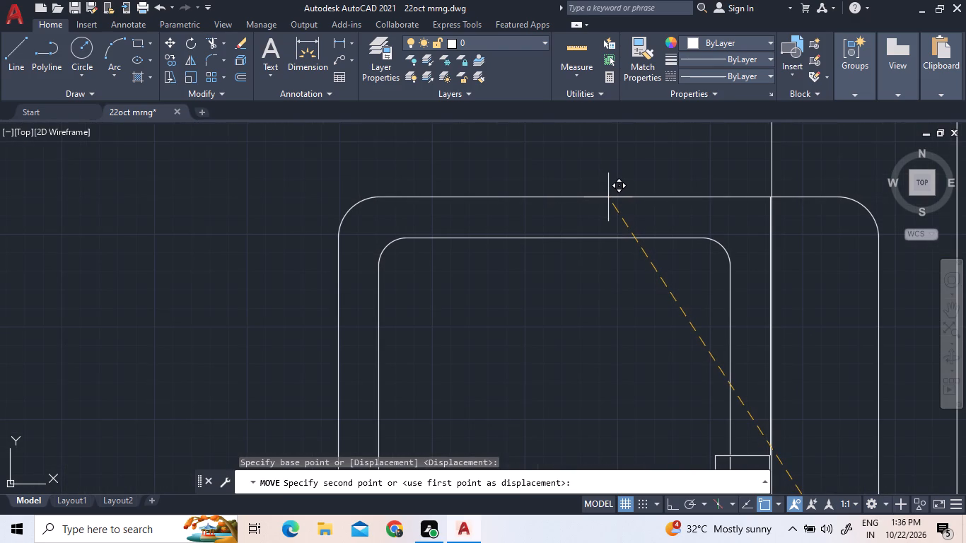
left_click(609, 198)
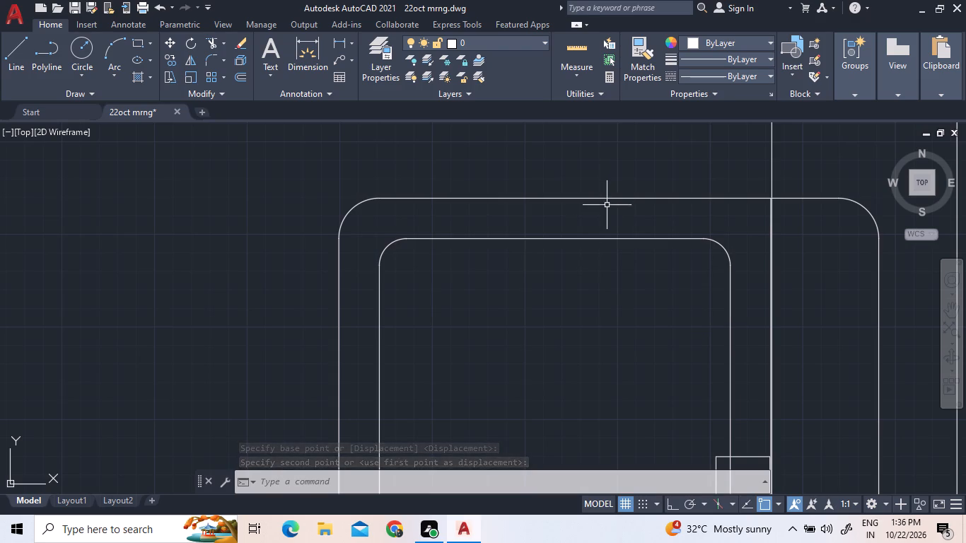
scroll(597, 237, "down", 4)
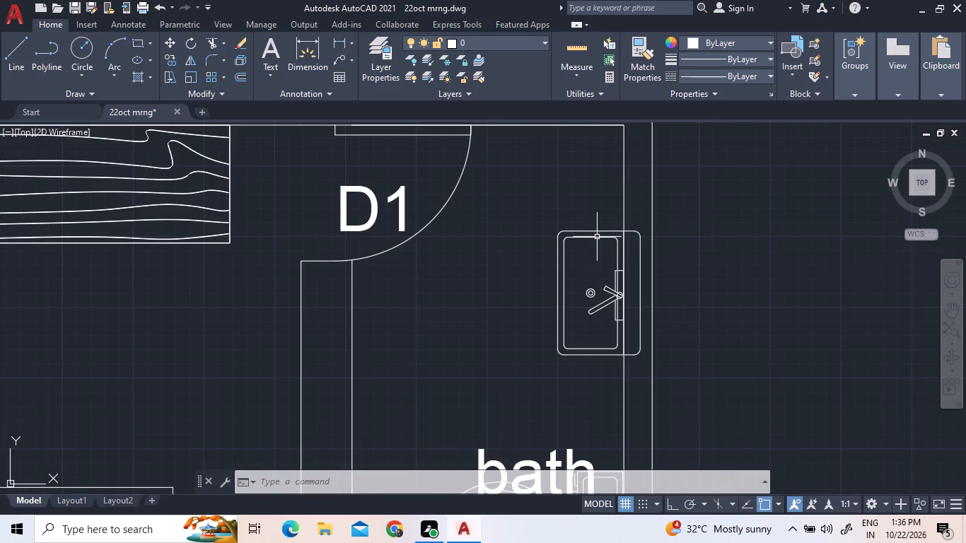
scroll(597, 240, "down", 2)
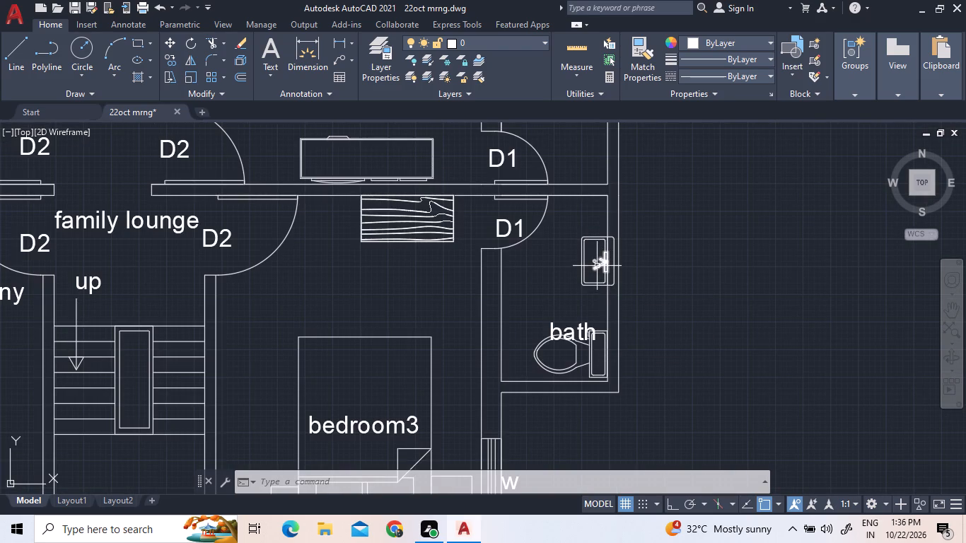
Inspect the placed bath fixtures and the furniture layout across the whole floor plan.
scroll(597, 266, "up", 3)
scroll(599, 261, "down", 4)
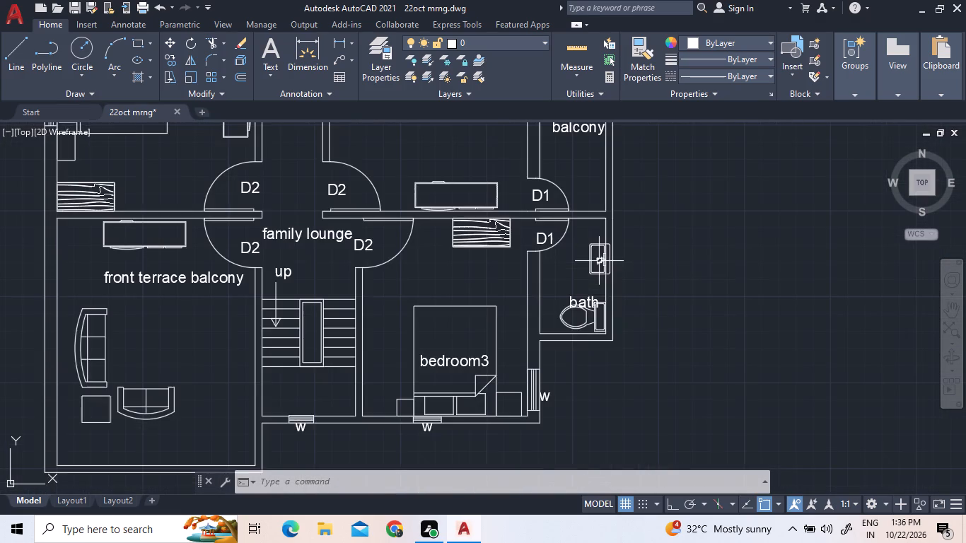
scroll(599, 261, "down", 1)
scroll(588, 226, "up", 3)
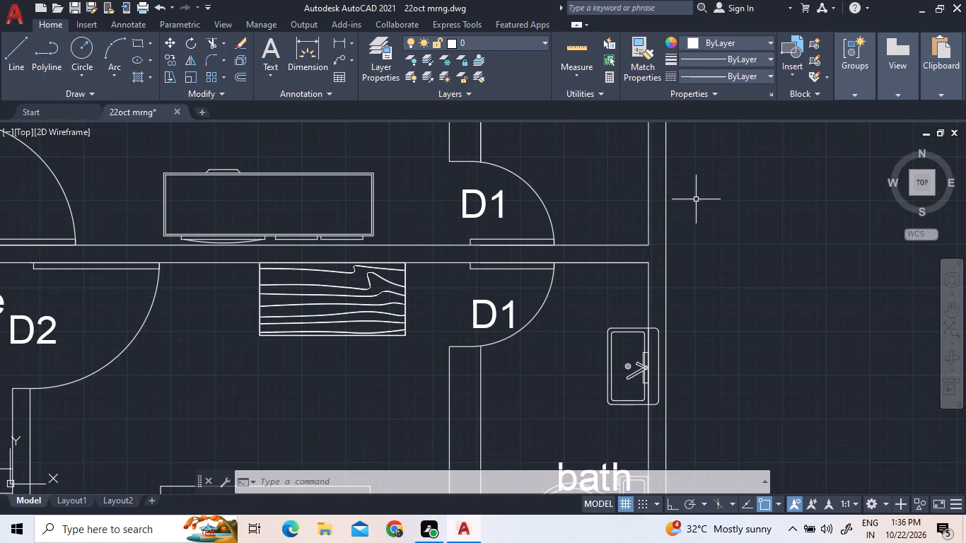
scroll(653, 226, "down", 2)
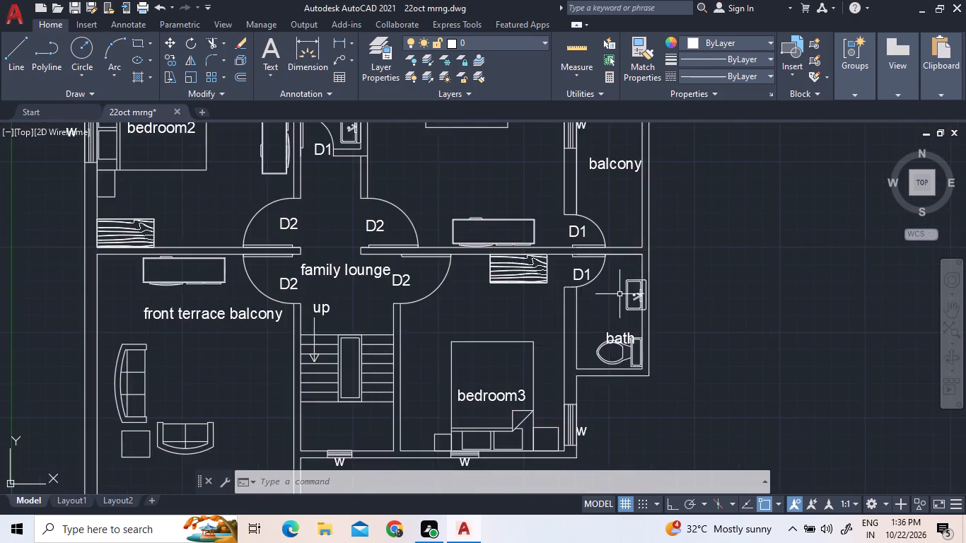
scroll(619, 294, "down", 1)
scroll(415, 255, "down", 1)
scroll(429, 181, "up", 3)
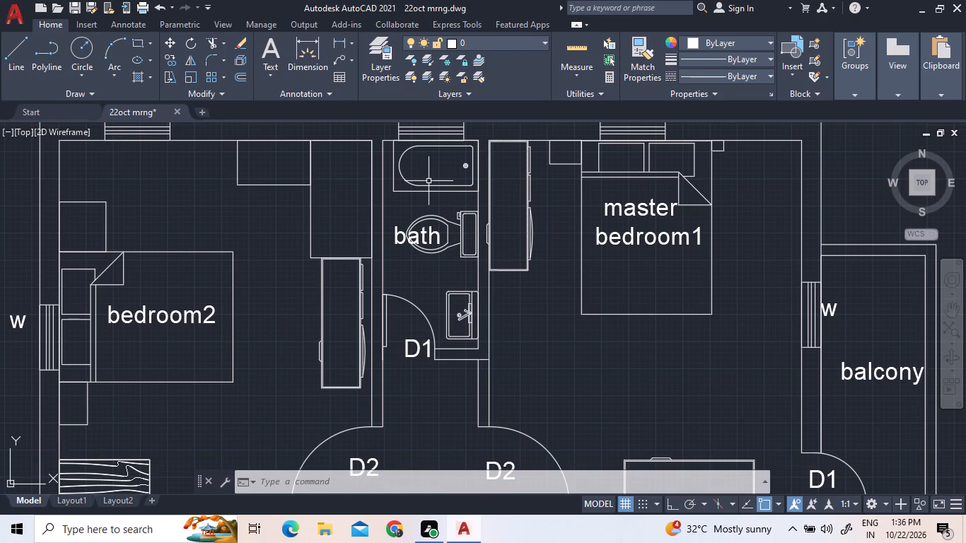
scroll(407, 214, "down", 2)
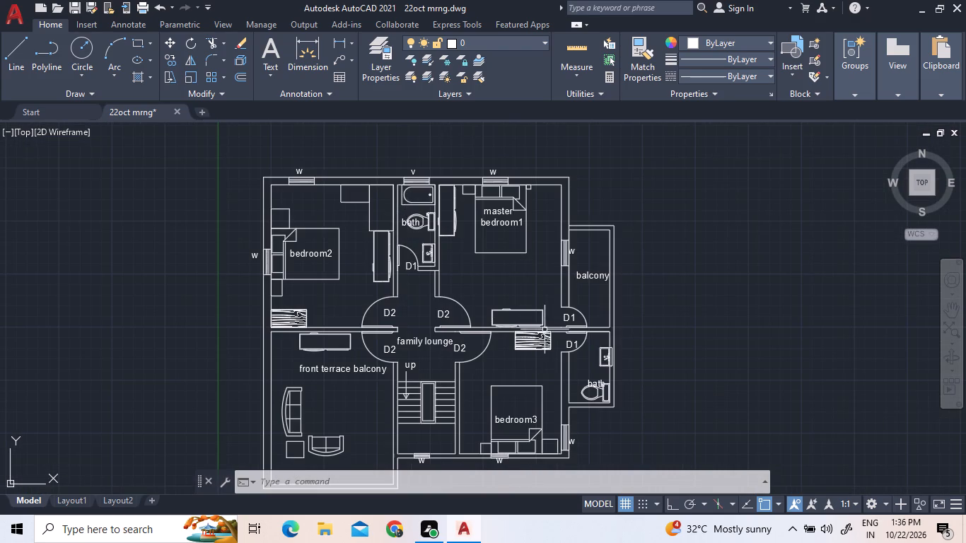
scroll(536, 378, "down", 1)
scroll(536, 424, "up", 2)
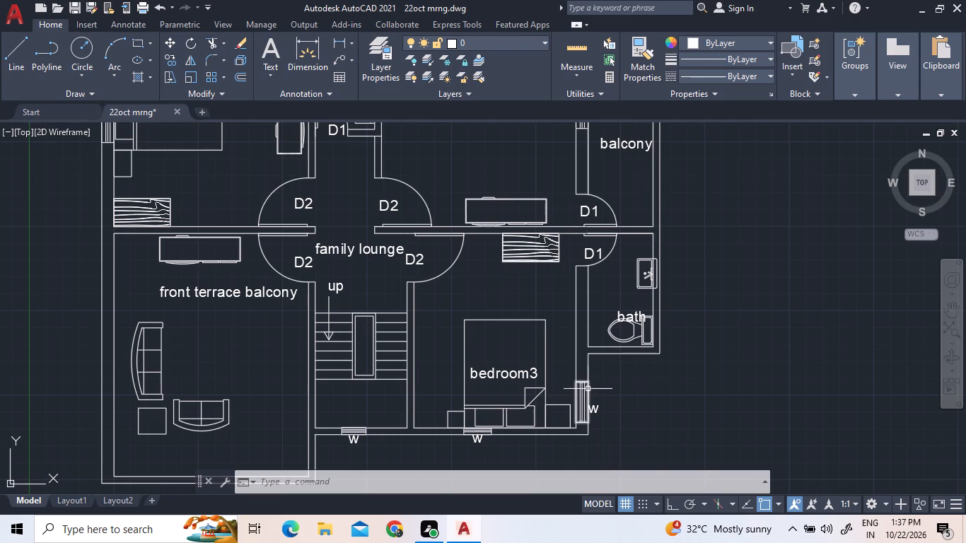
scroll(464, 351, "down", 2)
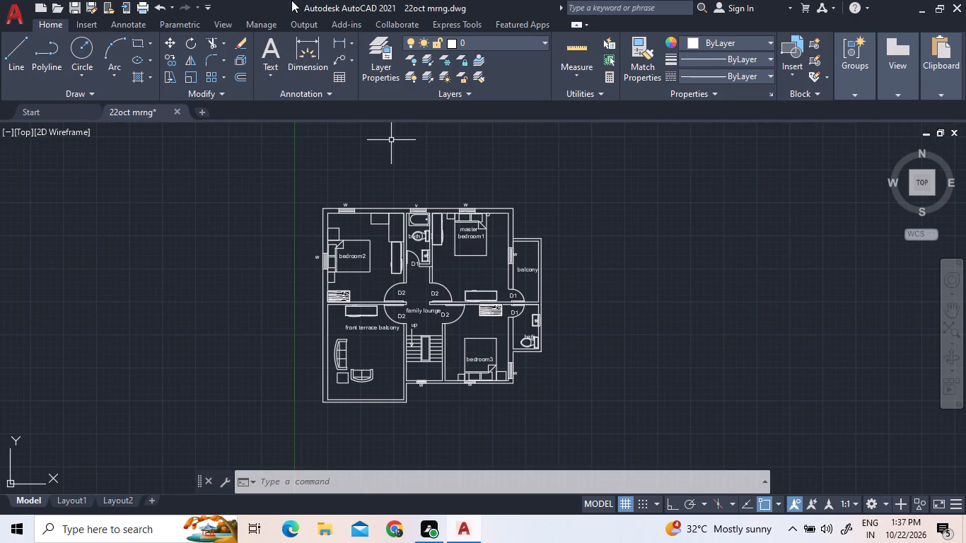
Add a vertical linear dimension inside bedroom2 between the inner faces of its top and bottom walls.
double_click(343, 47)
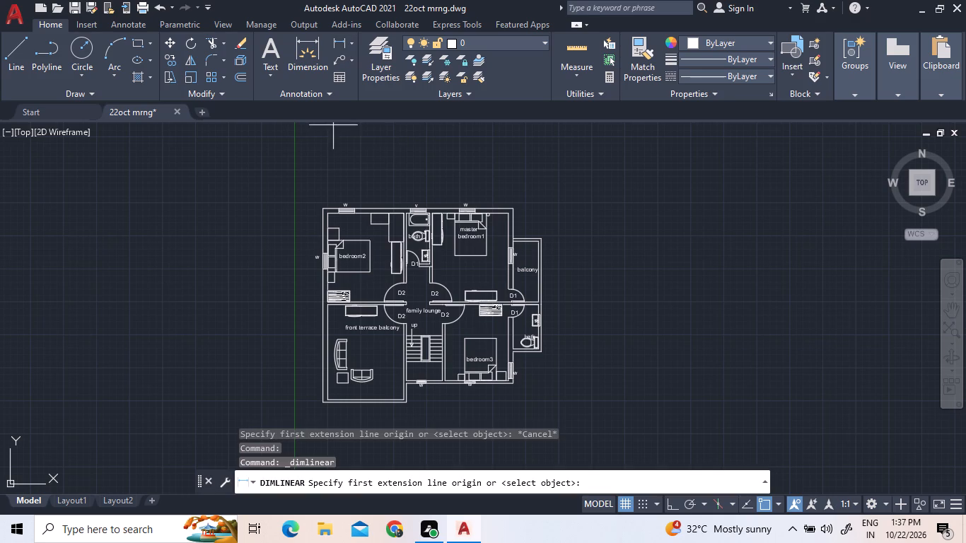
scroll(381, 214, "up", 3)
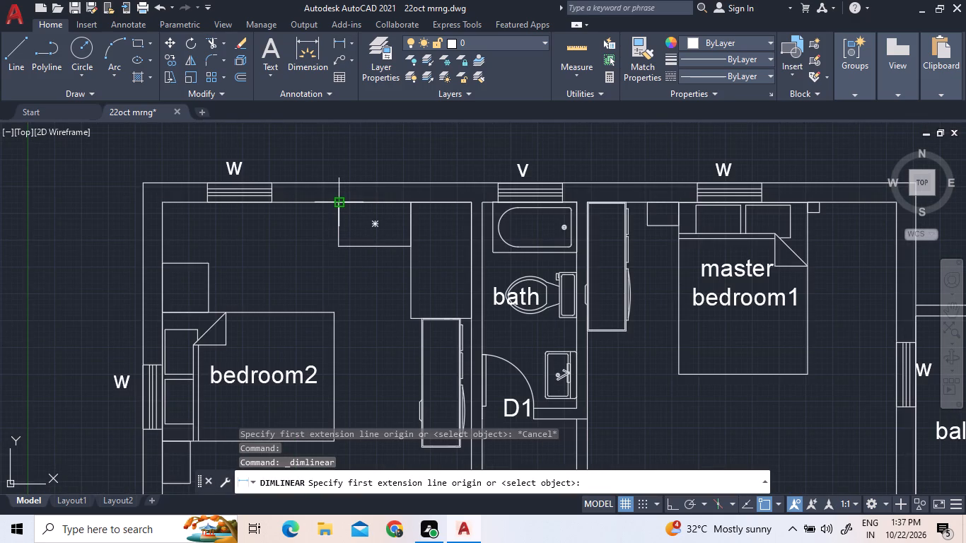
left_click(342, 200)
scroll(351, 300, "down", 1)
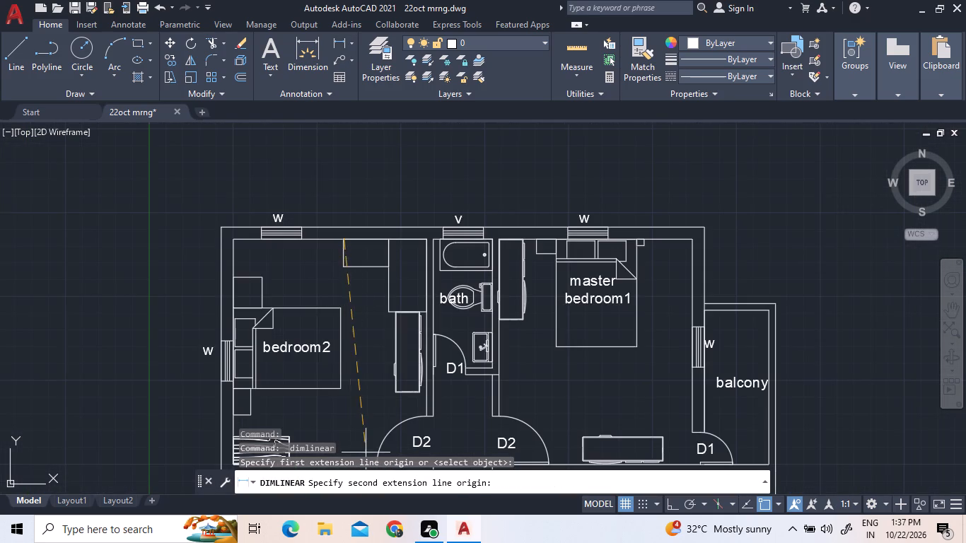
scroll(343, 375, "down", 2)
scroll(335, 417, "up", 3)
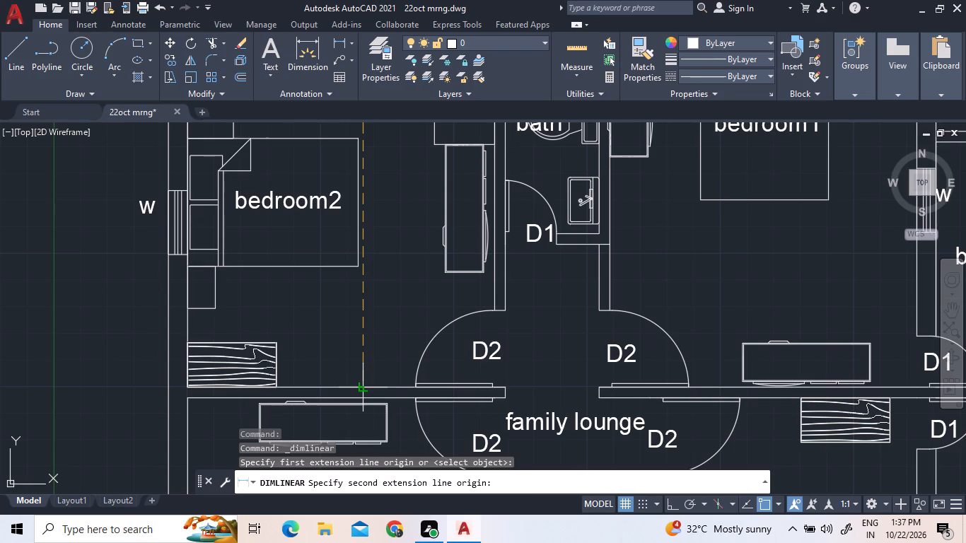
left_click(366, 387)
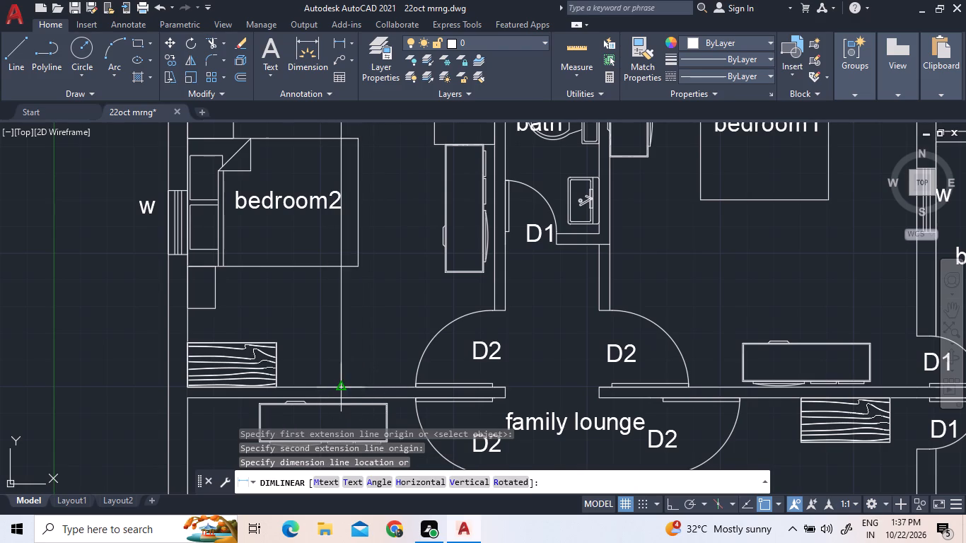
left_click(350, 391)
Set the text height of bedroom2's vertical dimension to 8" and finish text editing.
scroll(352, 396, "down", 2)
scroll(349, 314, "up", 3)
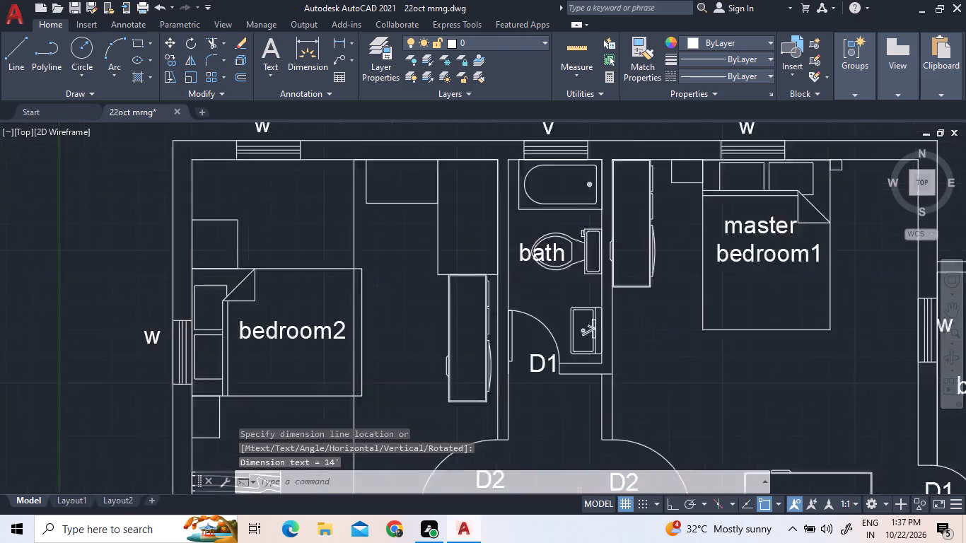
scroll(360, 303, "up", 4)
scroll(360, 303, "down", 6)
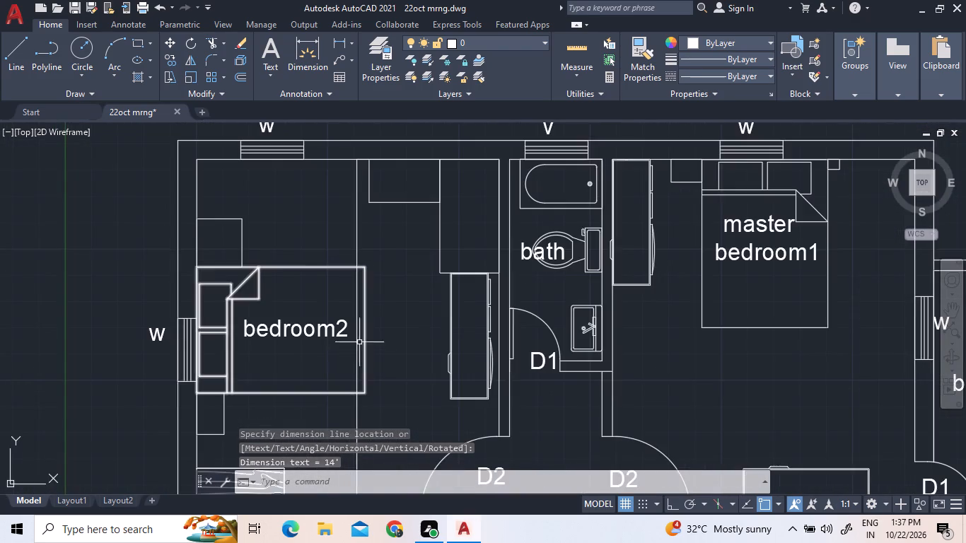
scroll(359, 340, "up", 15)
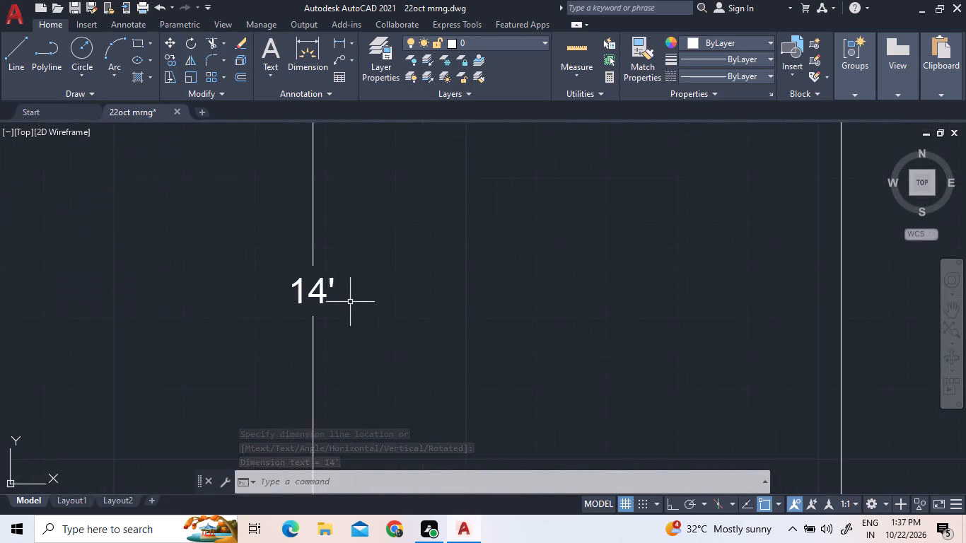
scroll(350, 302, "up", 1)
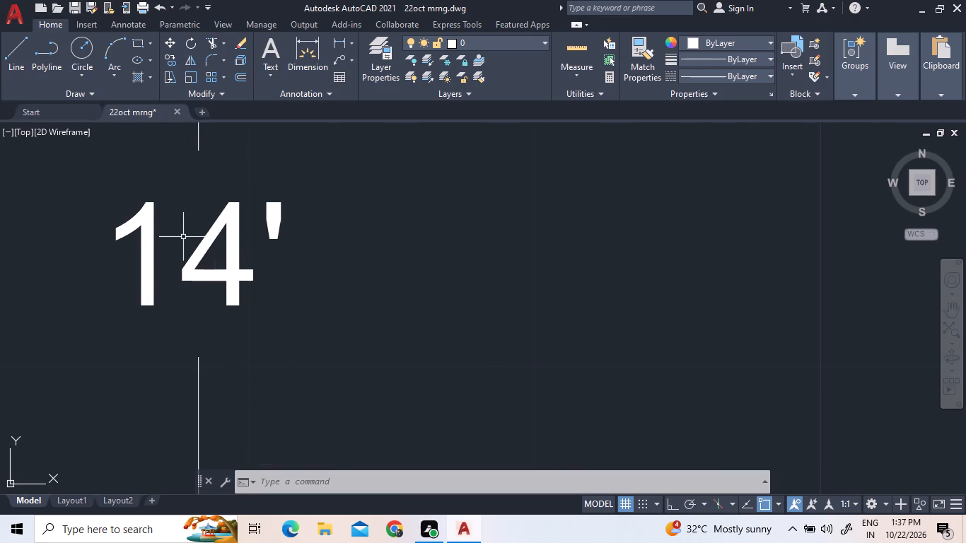
triple_click(202, 254)
left_click(202, 254)
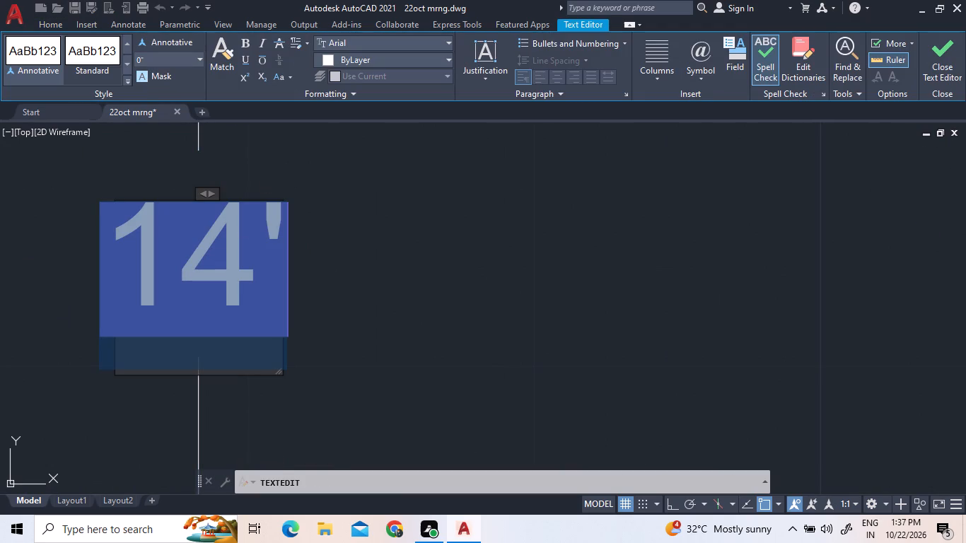
left_click(198, 58)
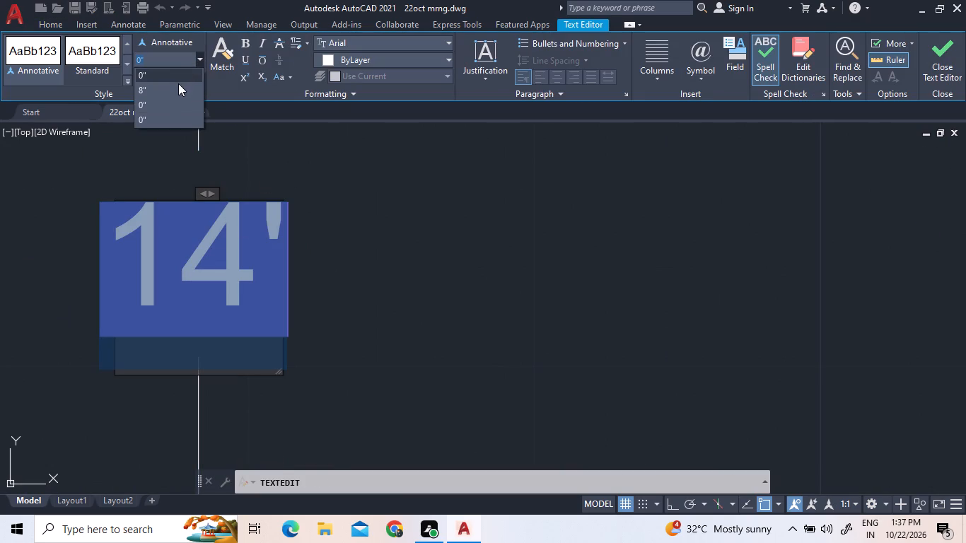
left_click(174, 90)
scroll(339, 322, "down", 9)
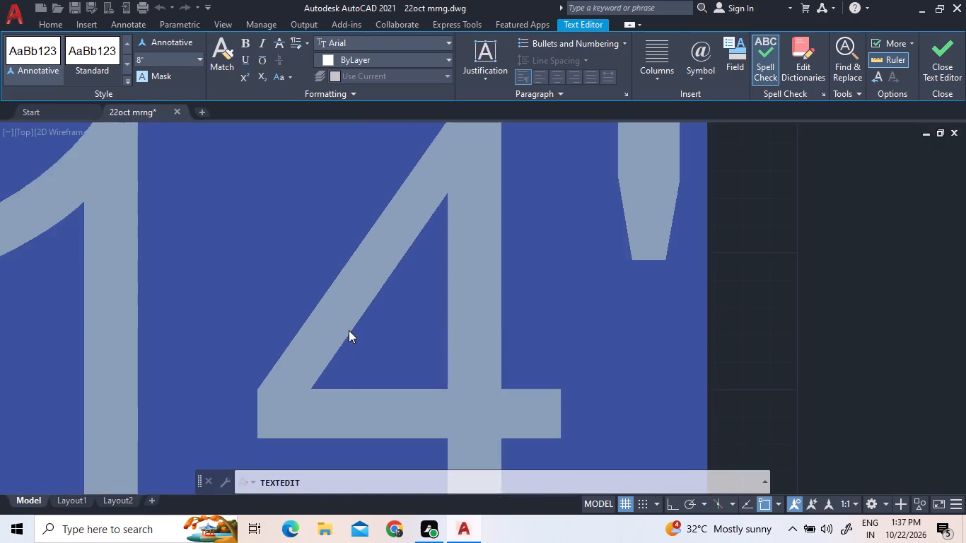
scroll(349, 330, "down", 4)
left_click(523, 273)
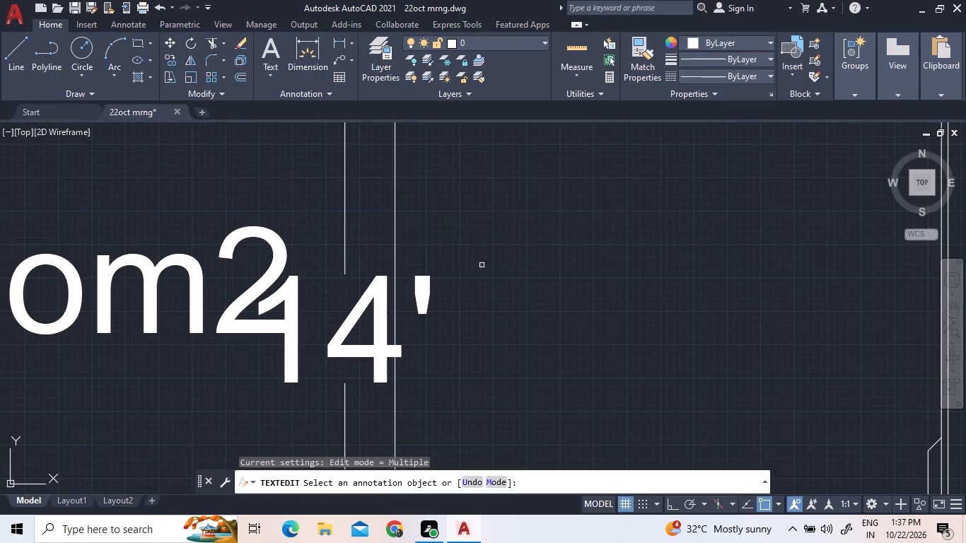
scroll(423, 278, "down", 7)
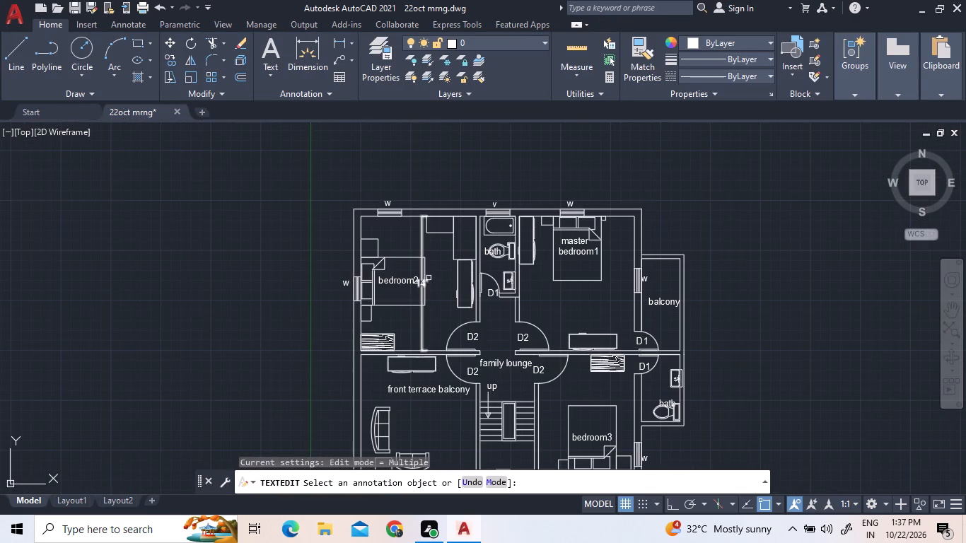
right_click(446, 247)
left_click(460, 254)
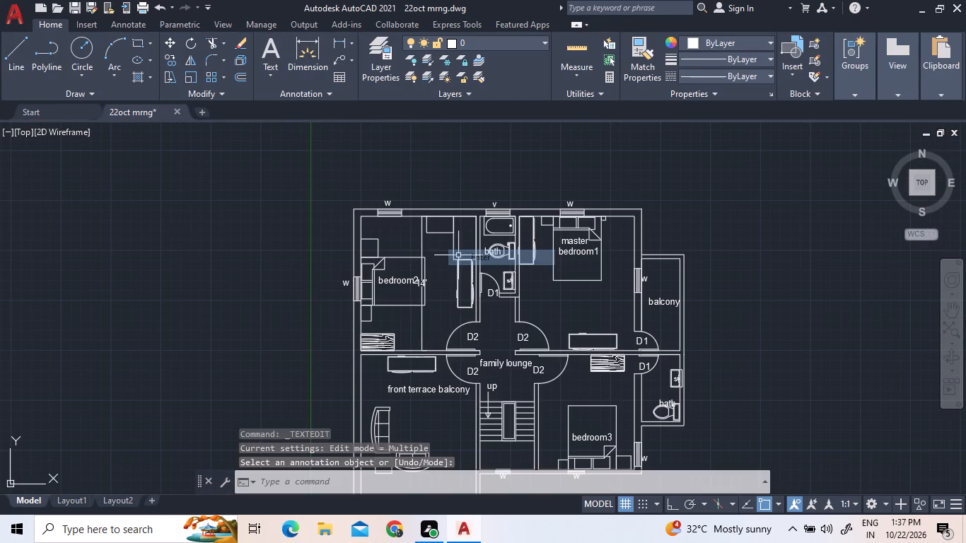
Move bedroom2's vertical dimension slightly right, toward the rectangular furniture piece on the top wall.
scroll(443, 247, "up", 3)
left_click(389, 250)
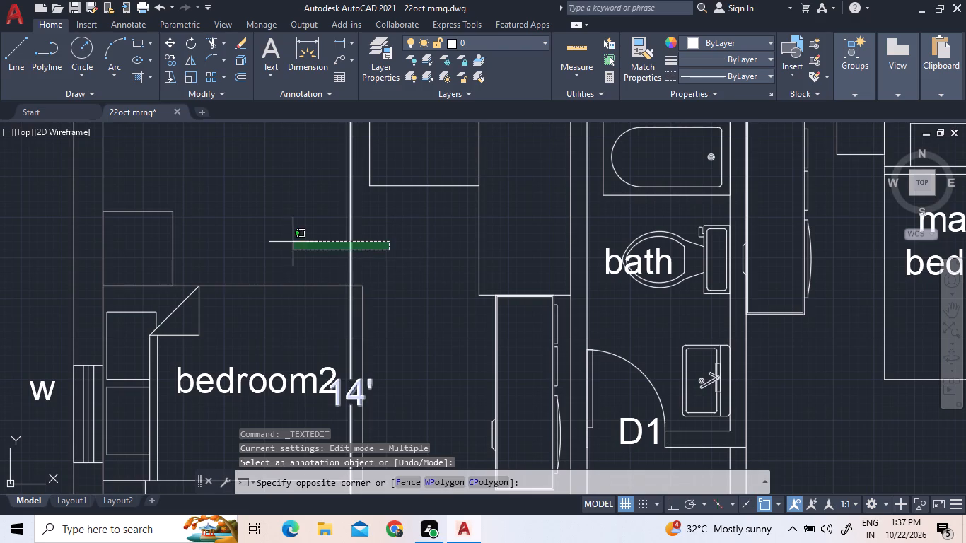
left_click(245, 245)
right_click_drag(313, 293, 313, 308)
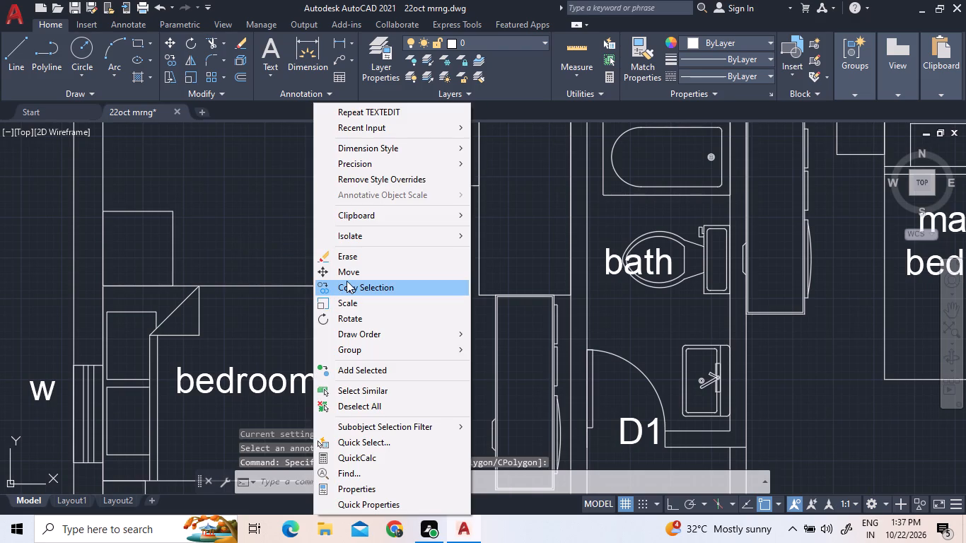
left_click(349, 277)
scroll(342, 377, "down", 2)
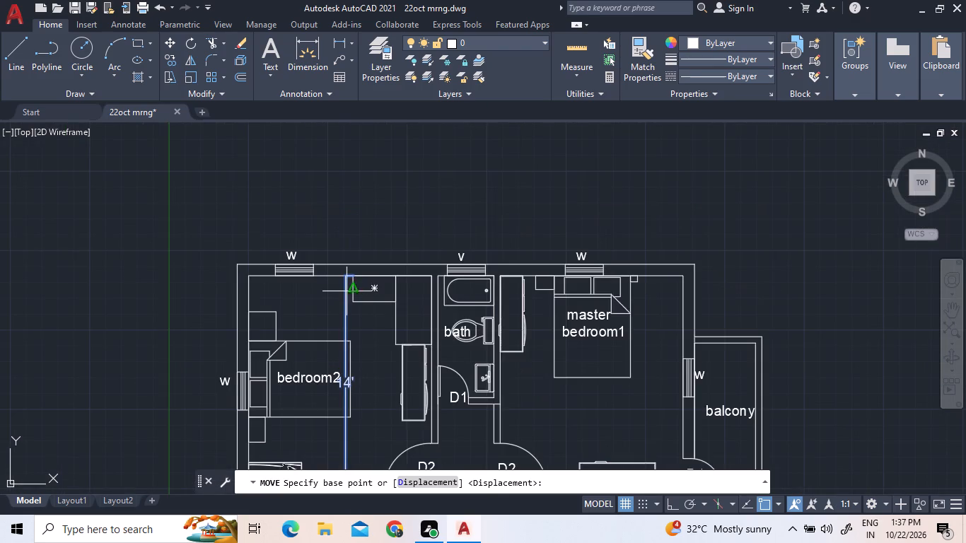
scroll(344, 278, "up", 7)
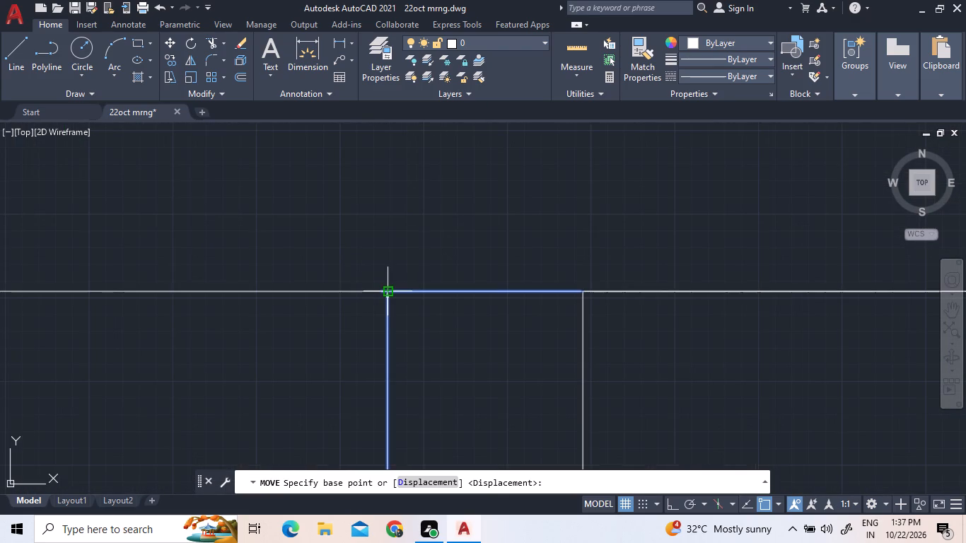
left_click(391, 295)
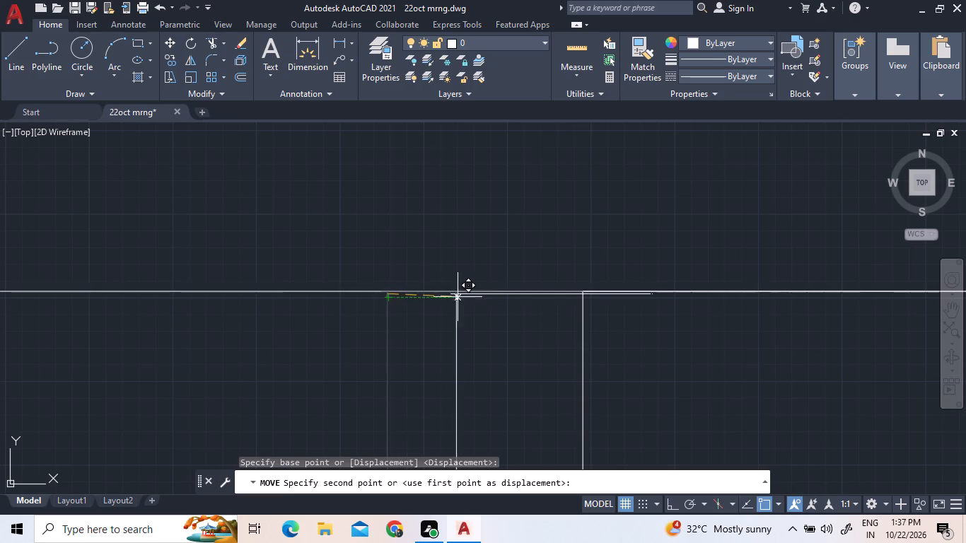
left_click(471, 293)
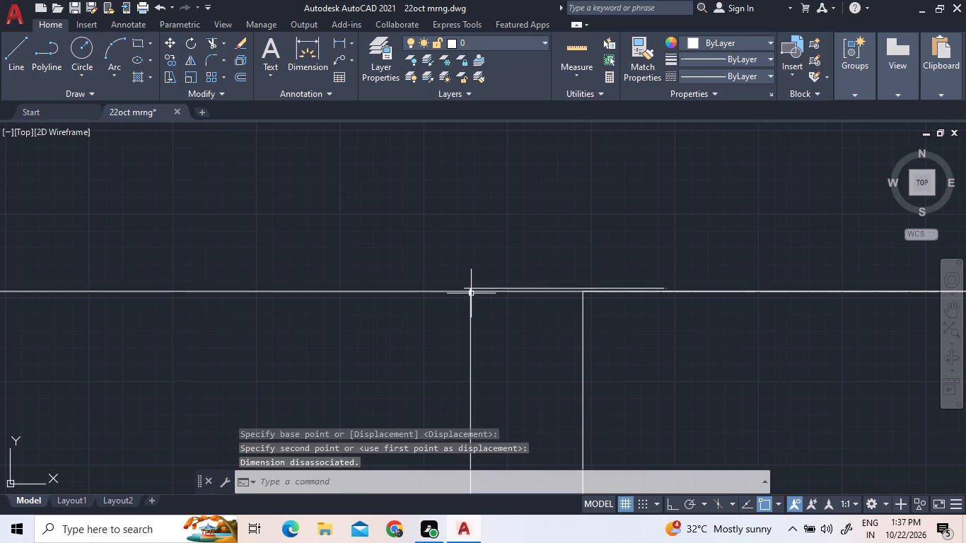
Move the same dimension straight down so its upper arrow tip meets the inner face of bedroom2's top wall.
scroll(494, 288, "up", 4)
left_click(481, 300)
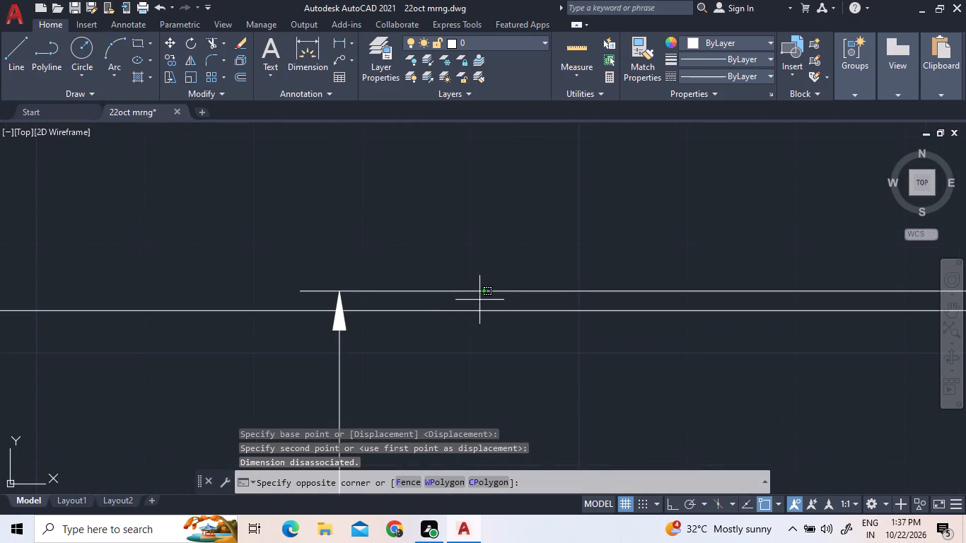
left_click(356, 253)
right_click(356, 253)
left_click(370, 274)
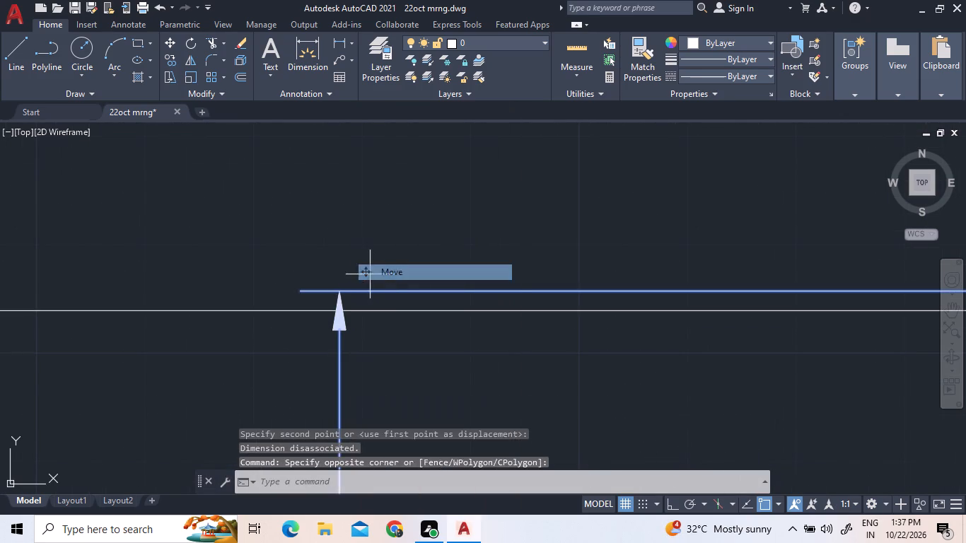
left_click(338, 293)
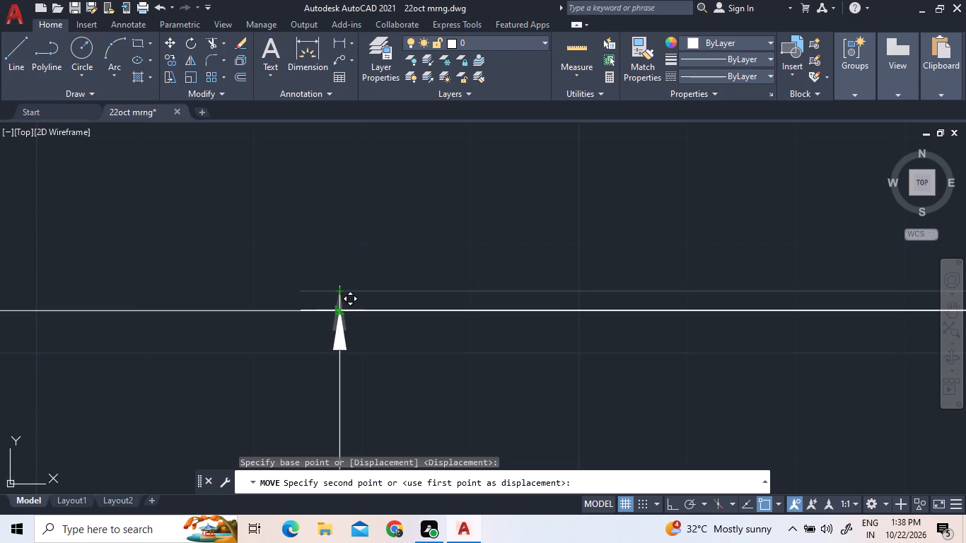
left_click(338, 313)
Review the placement of bedroom2's vertical dimension within the floor plan.
scroll(341, 298, "down", 14)
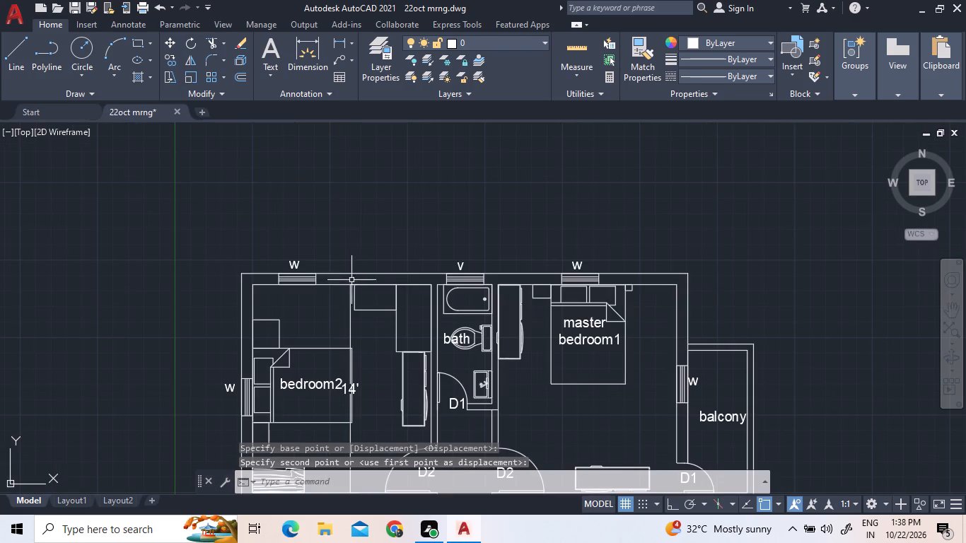
scroll(365, 329, "down", 2)
scroll(373, 426, "up", 2)
scroll(356, 306, "down", 1)
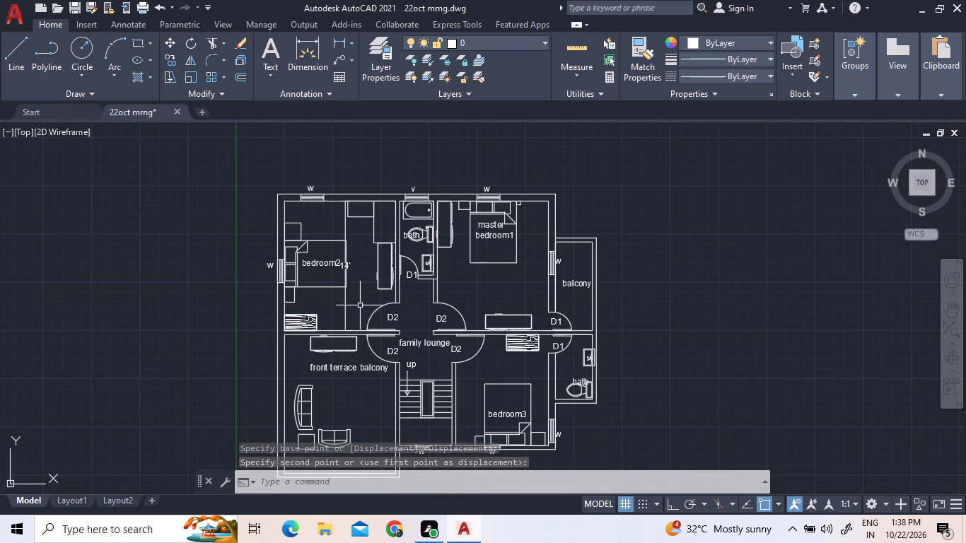
scroll(386, 182, "up", 3)
scroll(382, 184, "down", 2)
scroll(285, 192, "up", 1)
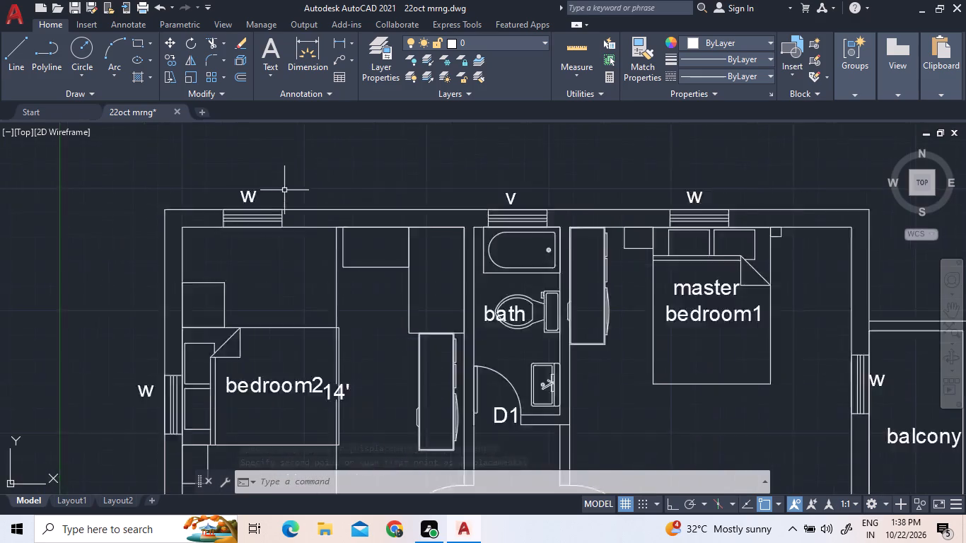
scroll(284, 190, "up", 1)
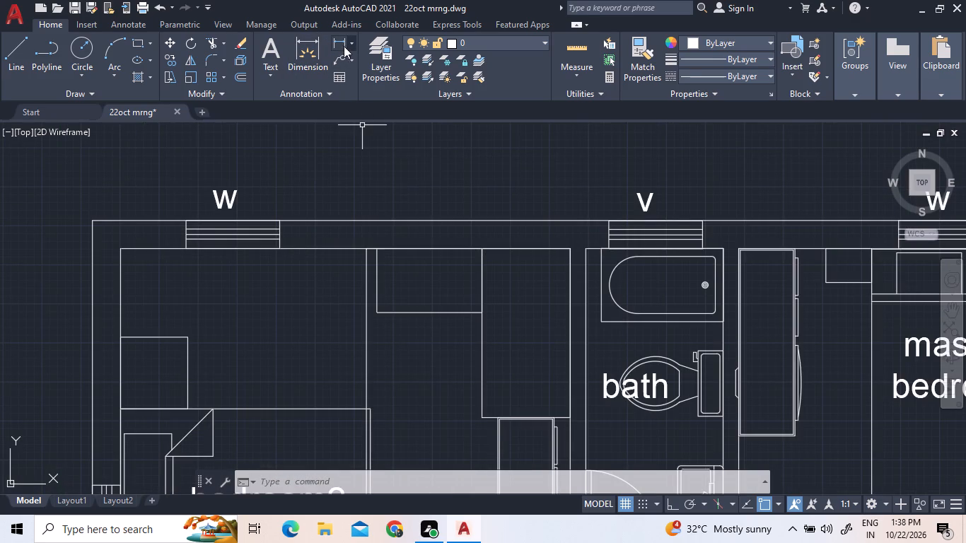
Add a horizontal linear dimension across bedroom2 between the inner faces of its side walls, placed just below the top wall.
left_click(342, 46)
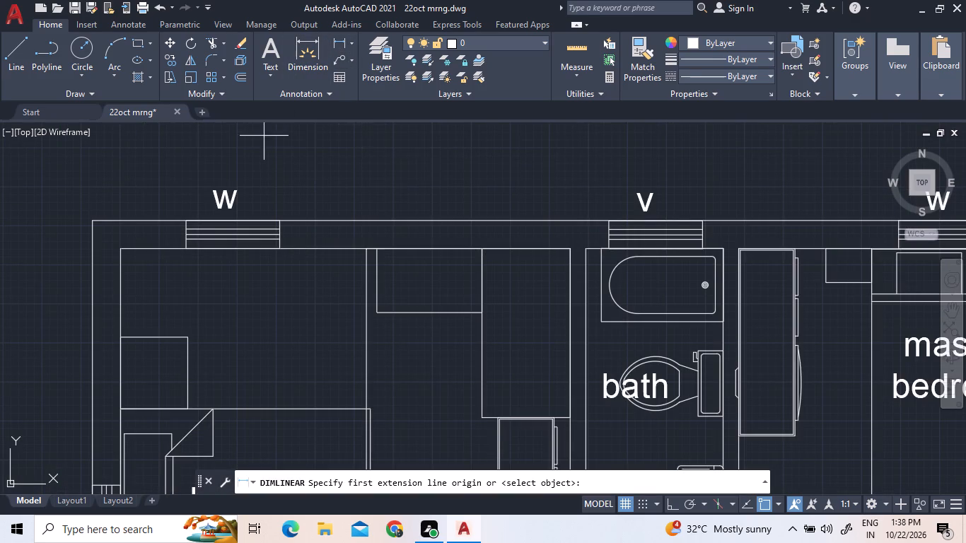
left_click(120, 250)
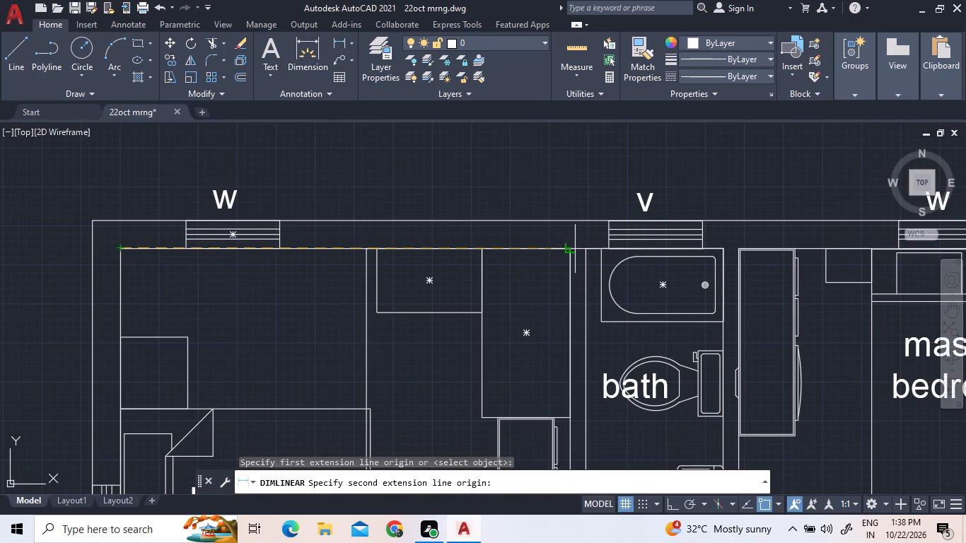
left_click(566, 249)
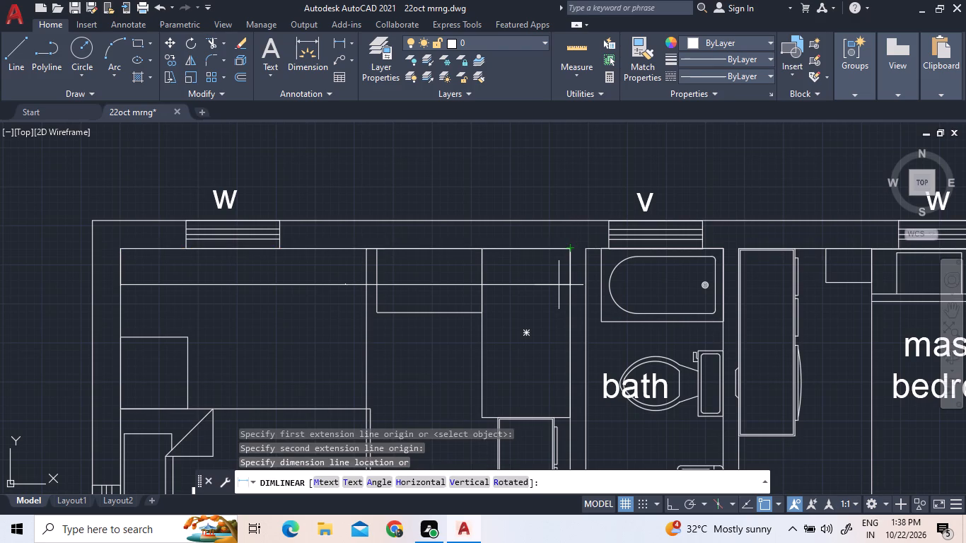
left_click(559, 286)
Set the text height of bedroom2's horizontal dimension to 8" and finish editing its text.
scroll(339, 286, "up", 6)
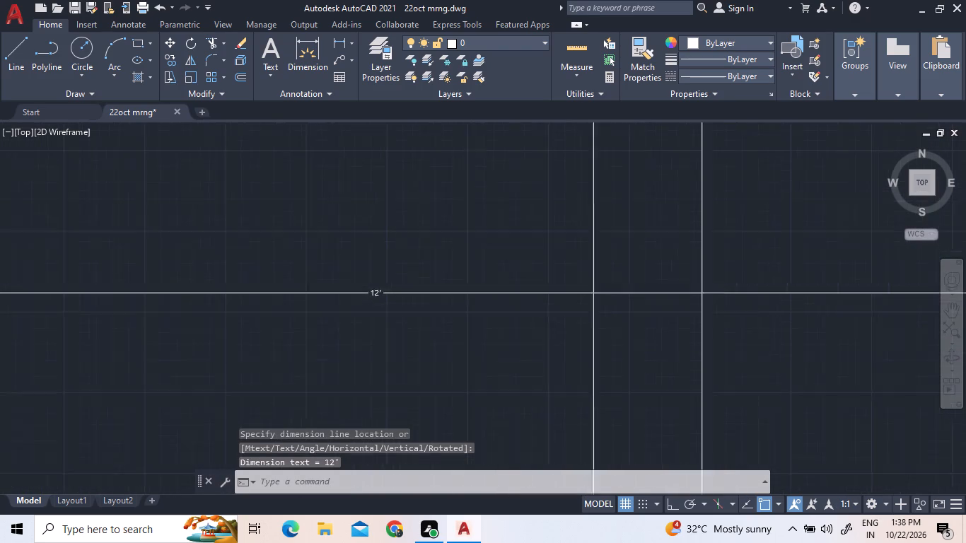
scroll(373, 286, "up", 5)
left_click(494, 397)
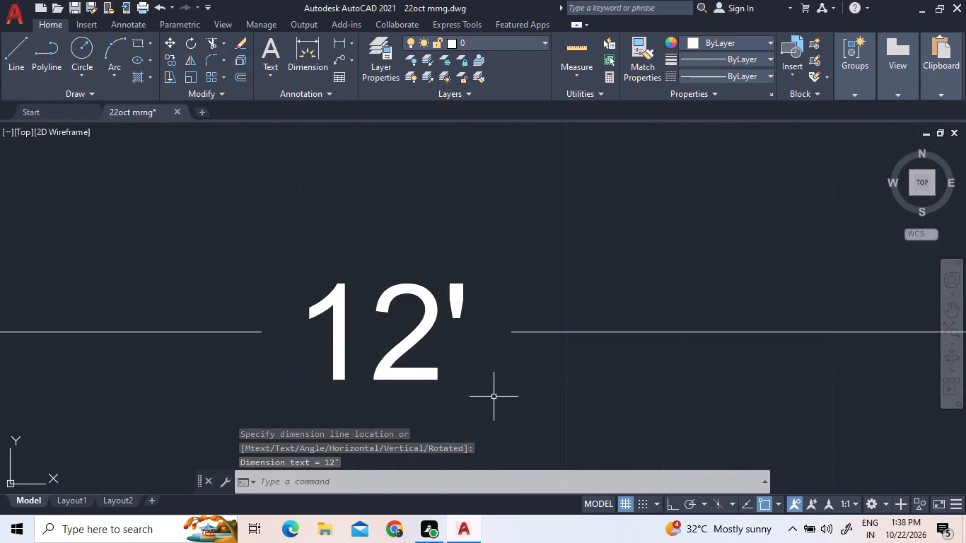
left_click(383, 286)
triple_click(383, 286)
left_click(384, 286)
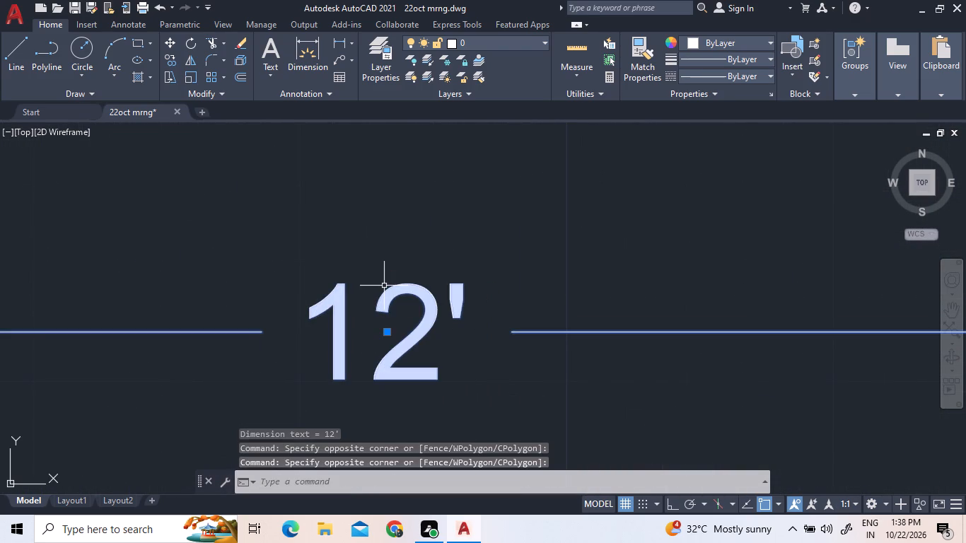
double_click(391, 289)
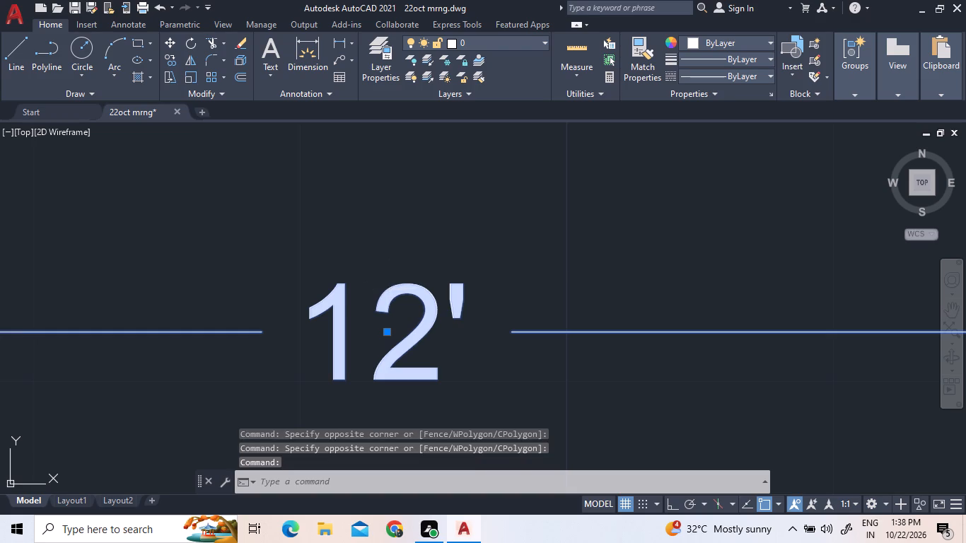
left_click(391, 289)
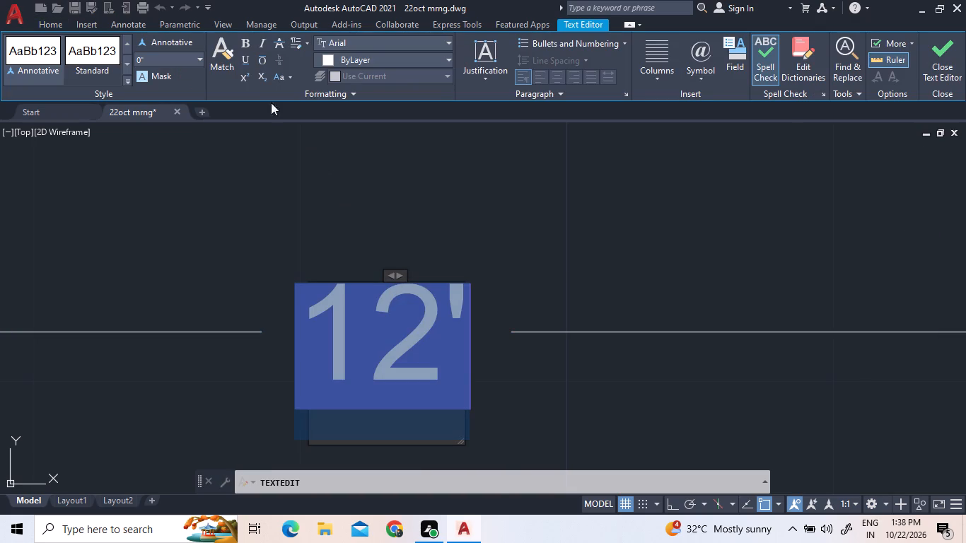
left_click(199, 65)
left_click(155, 90)
scroll(489, 419, "down", 1)
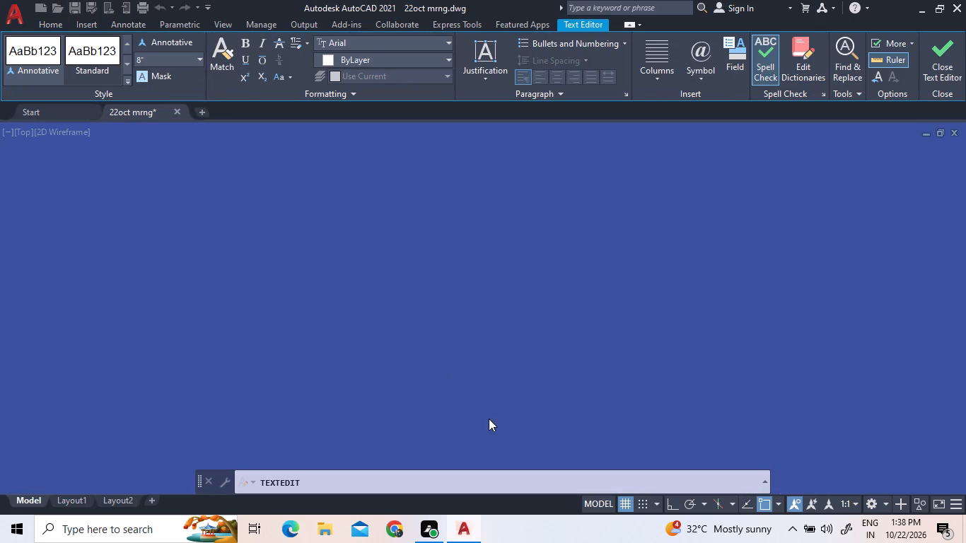
scroll(489, 419, "down", 8)
left_click(516, 310)
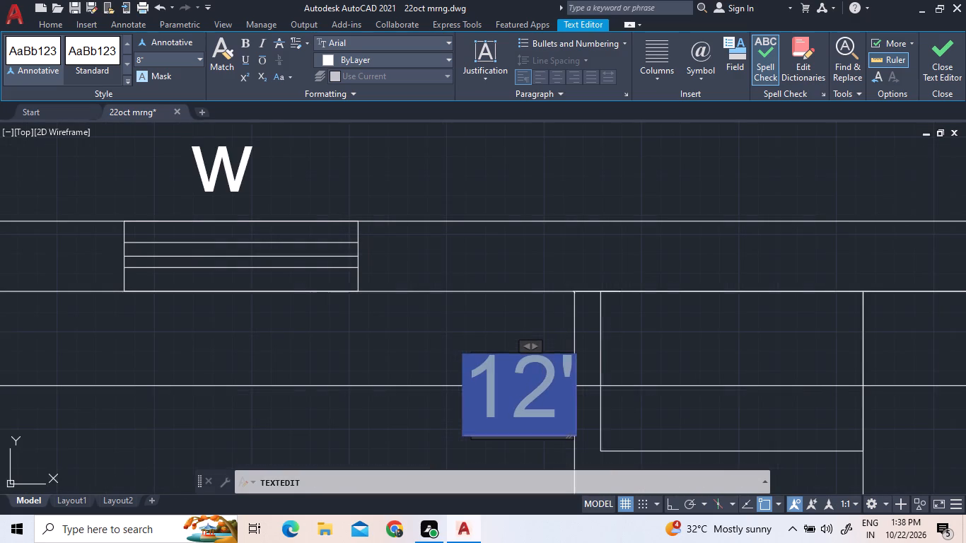
Add a linear dimension in the bath from the top wall's inner face to the short wall beside door D1.
scroll(516, 310, "down", 6)
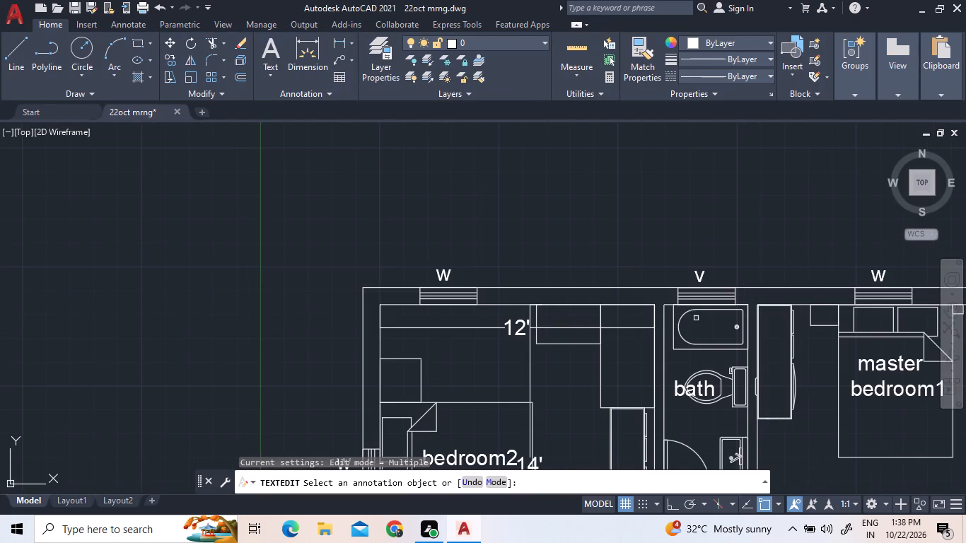
scroll(689, 317, "down", 1)
middle_click_drag(687, 317, 390, 228)
scroll(390, 228, "up", 1)
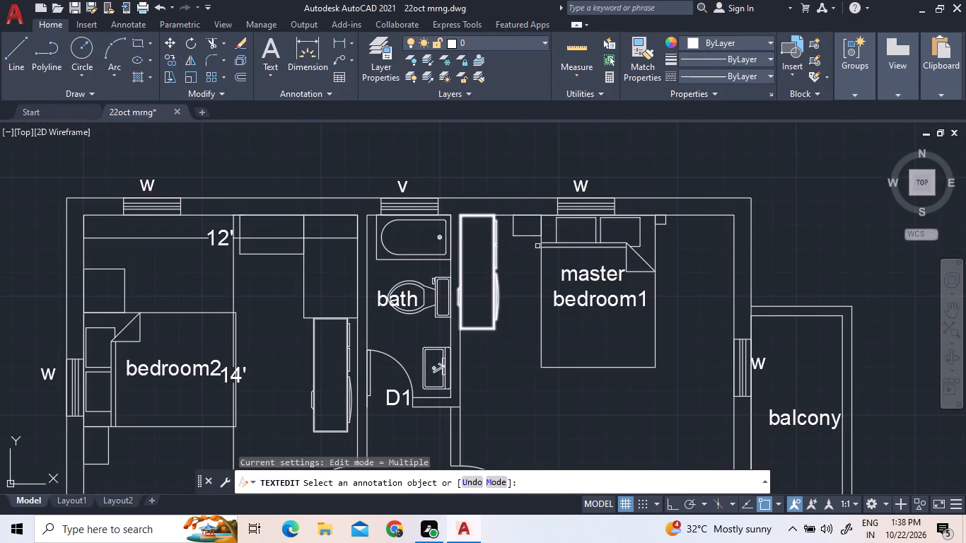
left_click(343, 37)
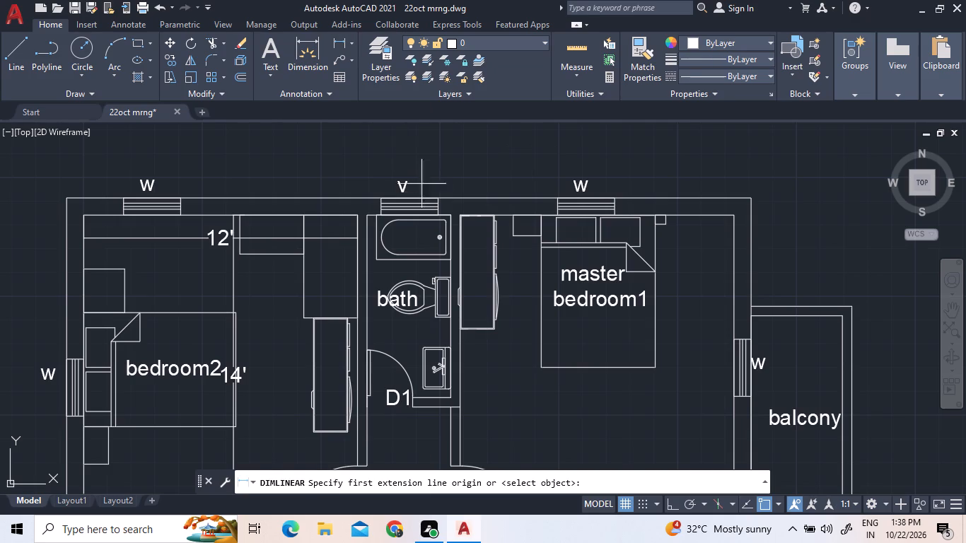
scroll(406, 233, "up", 3)
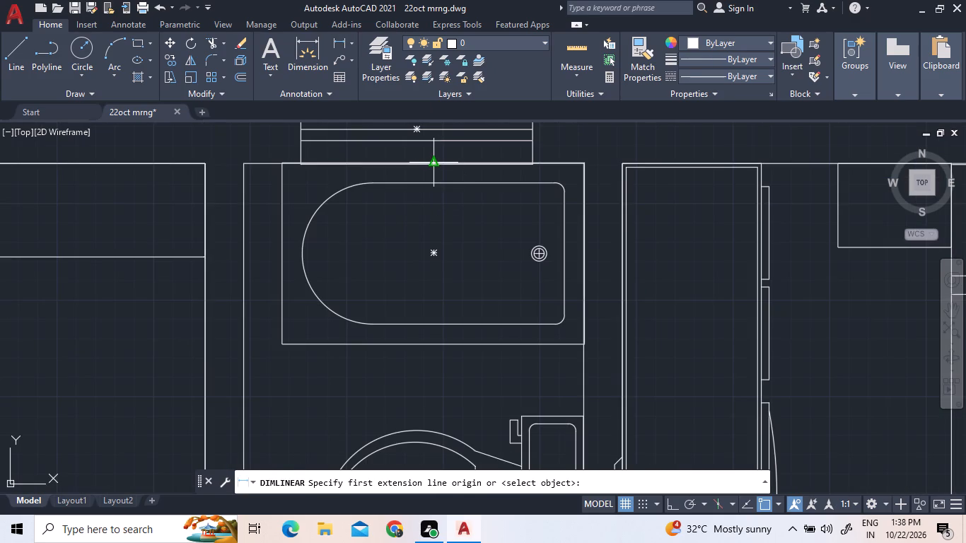
left_click(436, 165)
scroll(435, 303, "down", 2)
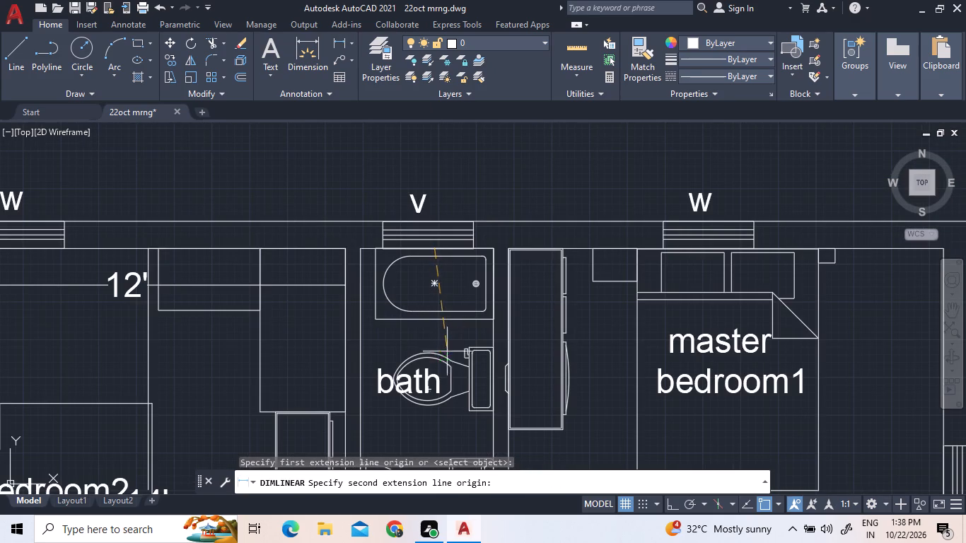
scroll(433, 358, "down", 3)
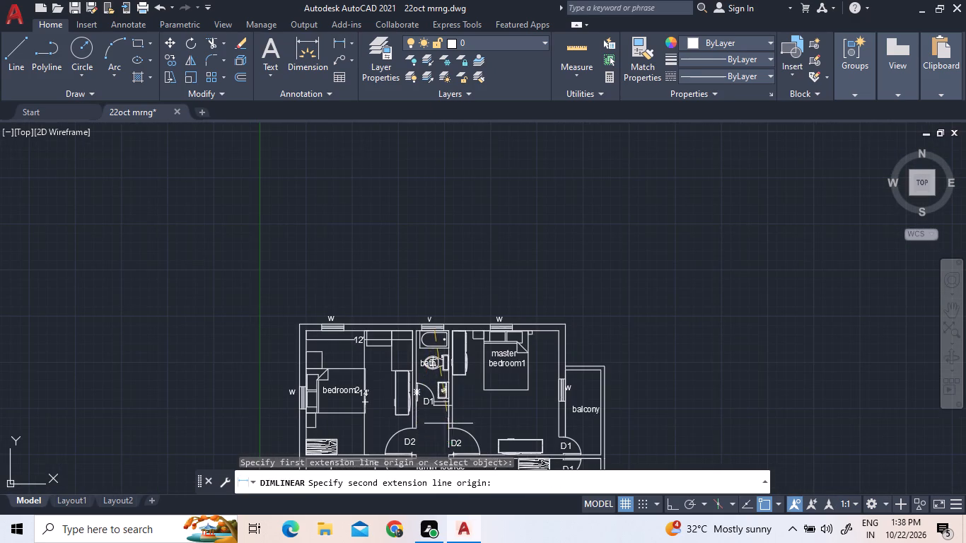
scroll(444, 407, "up", 4)
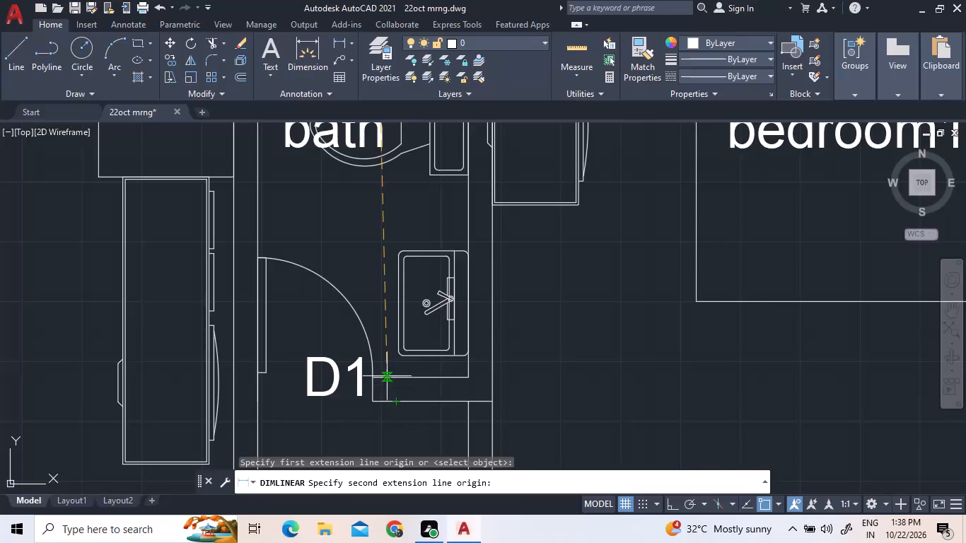
scroll(386, 381, "up", 3)
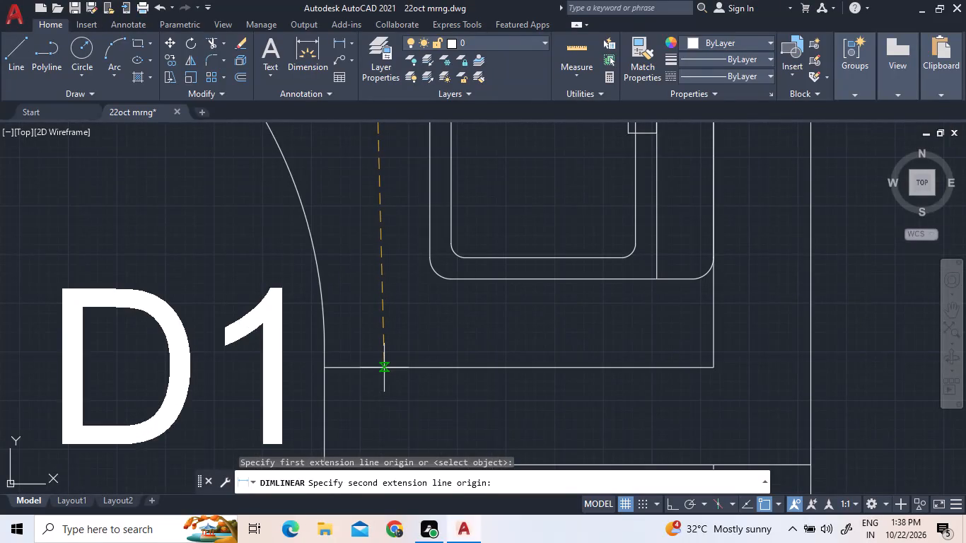
left_click(385, 368)
left_click(386, 366)
scroll(386, 366, "down", 3)
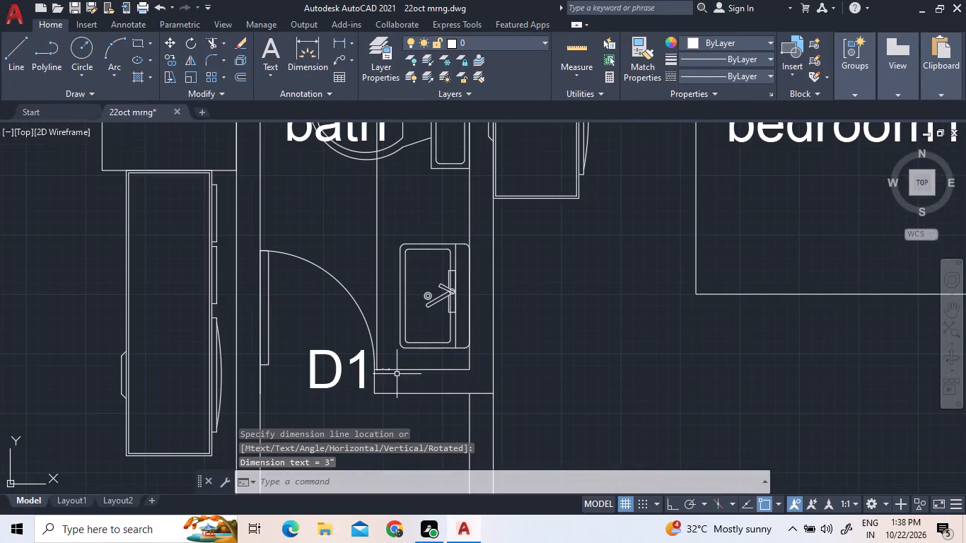
Examine the new bath dimension along its line, from the basin up past the toilet, for its text.
scroll(494, 475, "down", 1)
scroll(404, 264, "down", 1)
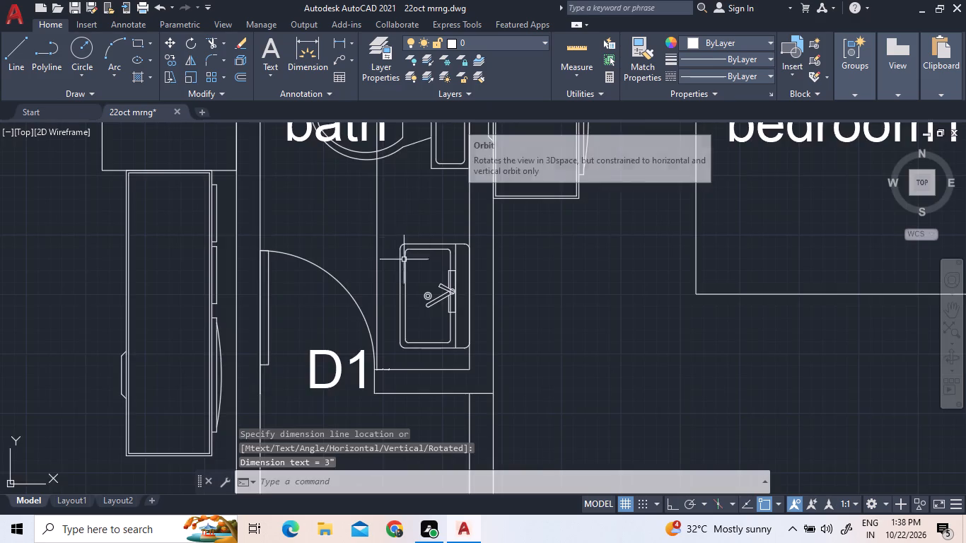
scroll(404, 262, "down", 2)
scroll(392, 202, "up", 5)
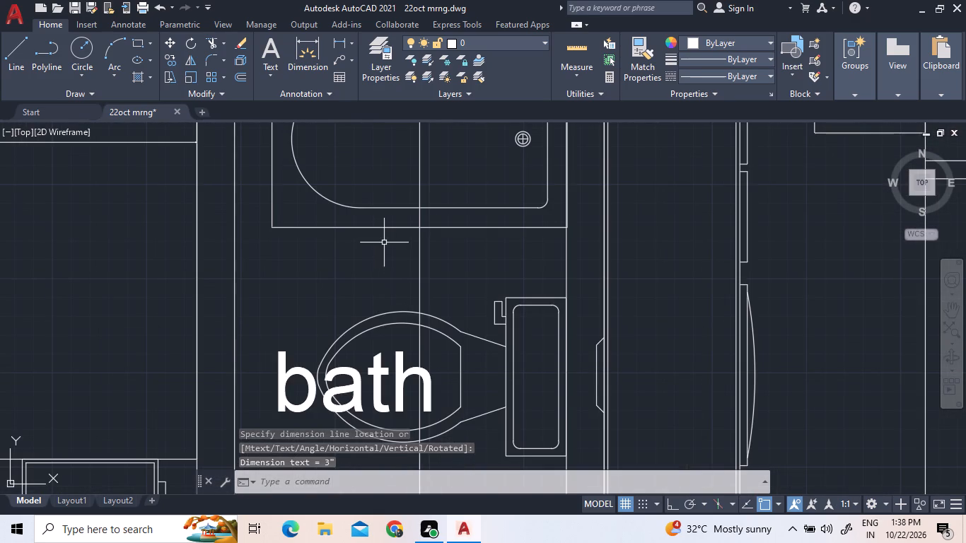
scroll(385, 242, "down", 3)
scroll(387, 318, "up", 3)
scroll(408, 160, "up", 4)
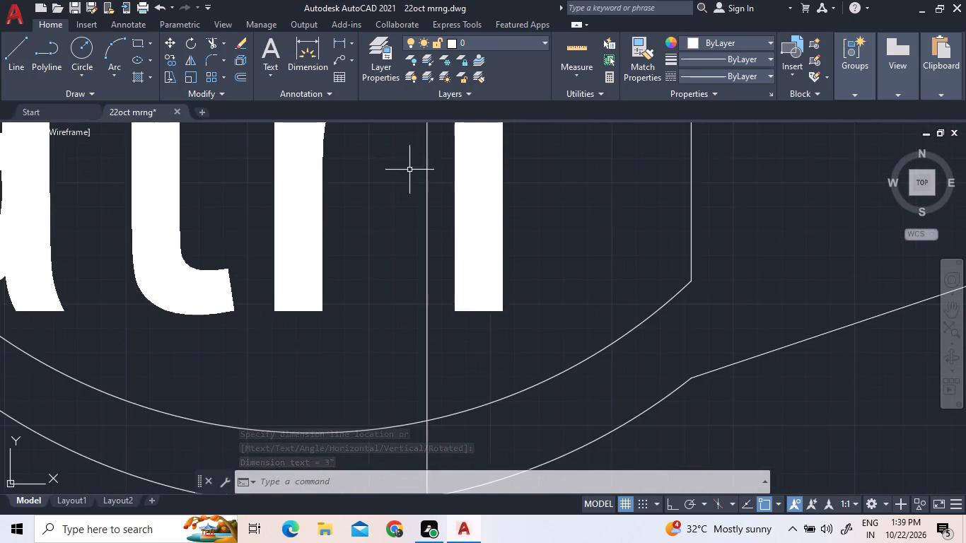
scroll(480, 343, "down", 2)
scroll(474, 233, "up", 4)
scroll(469, 229, "down", 2)
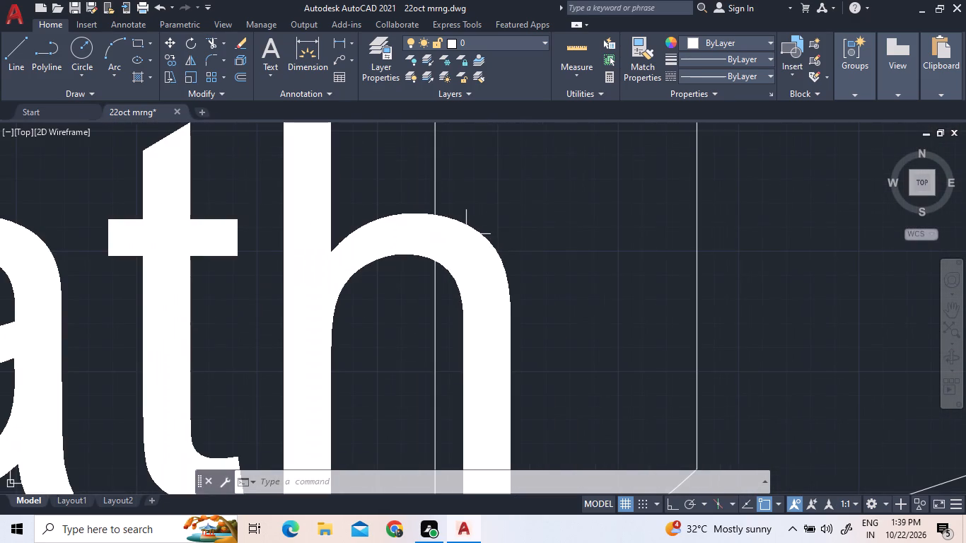
Copy the bath label to just below the toilet and delete the original label overlapping the toilet.
left_click(390, 266)
left_click(319, 181)
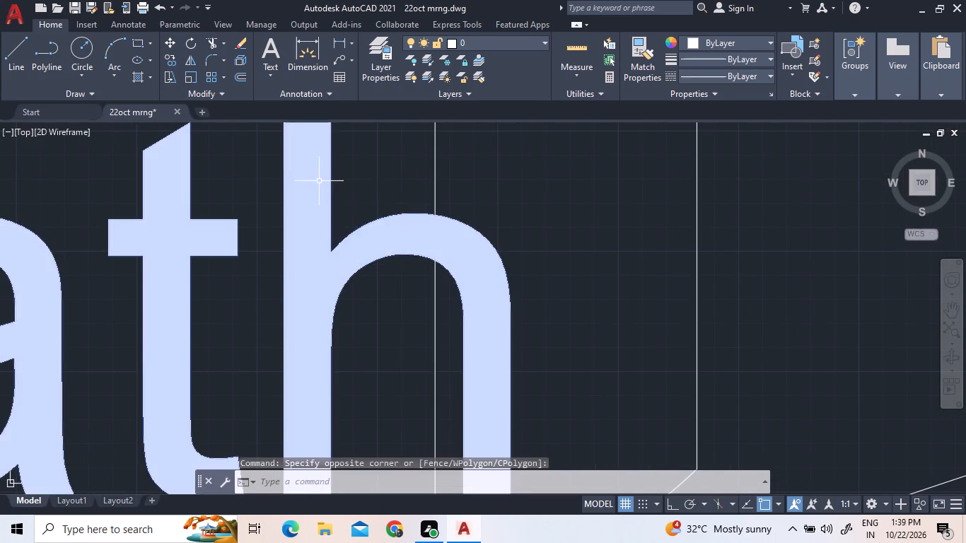
right_click(320, 181)
double_click(340, 283)
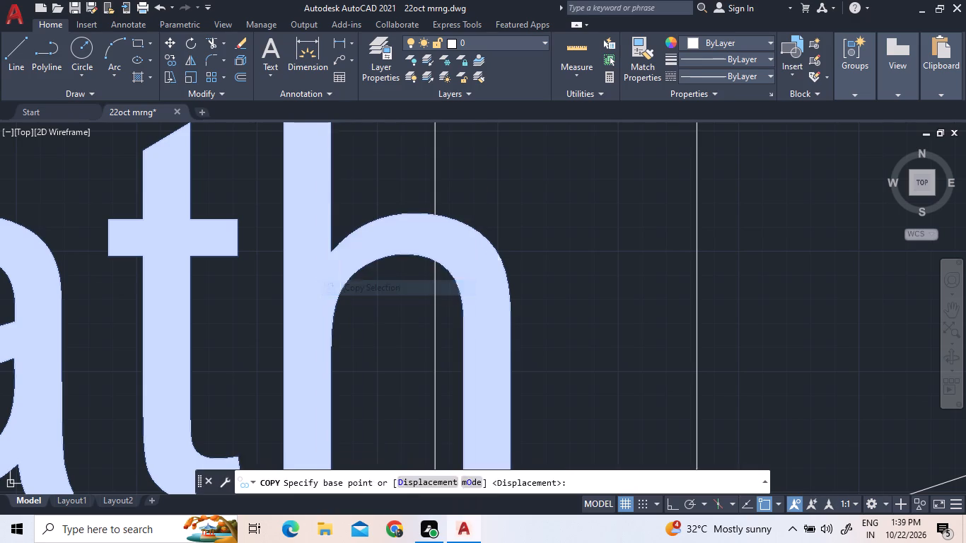
scroll(354, 272, "down", 5)
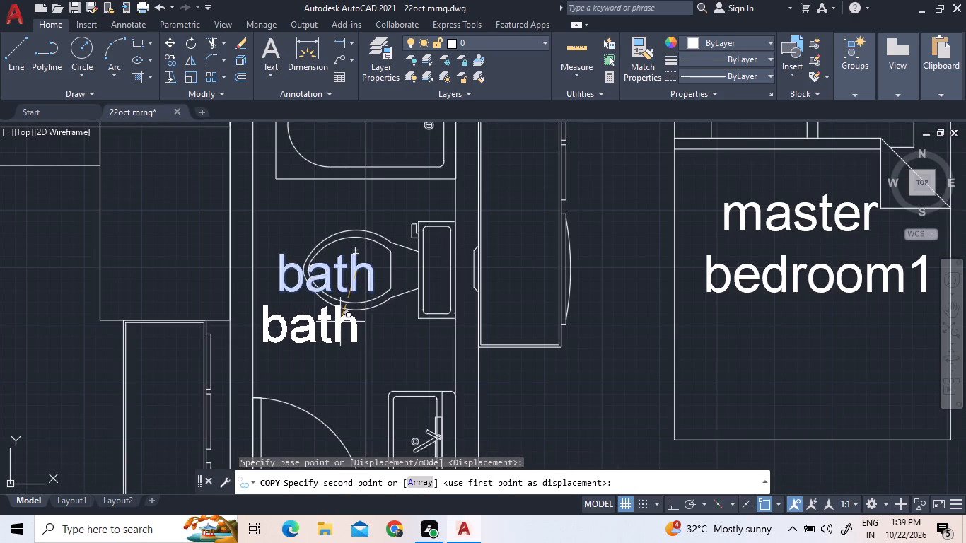
left_click(345, 331)
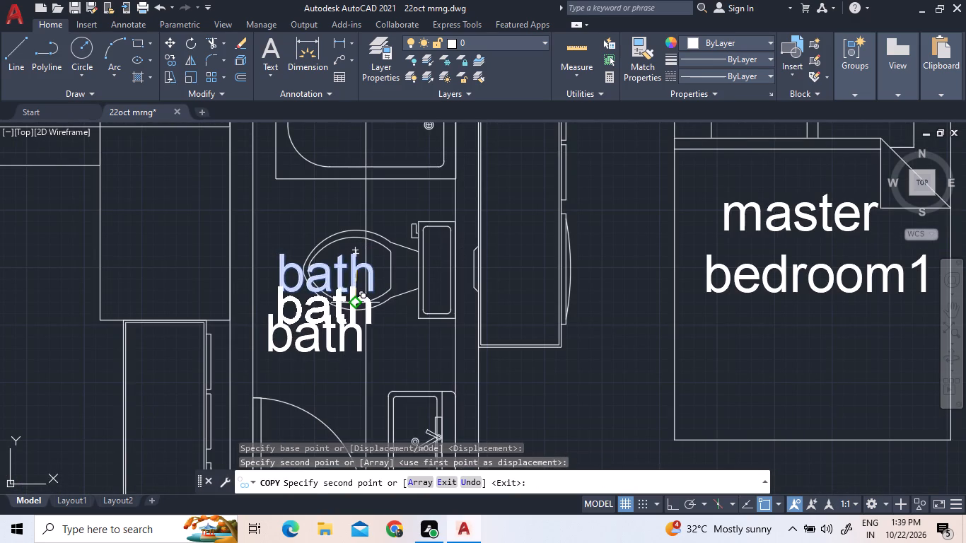
right_click(405, 266)
left_click(424, 284)
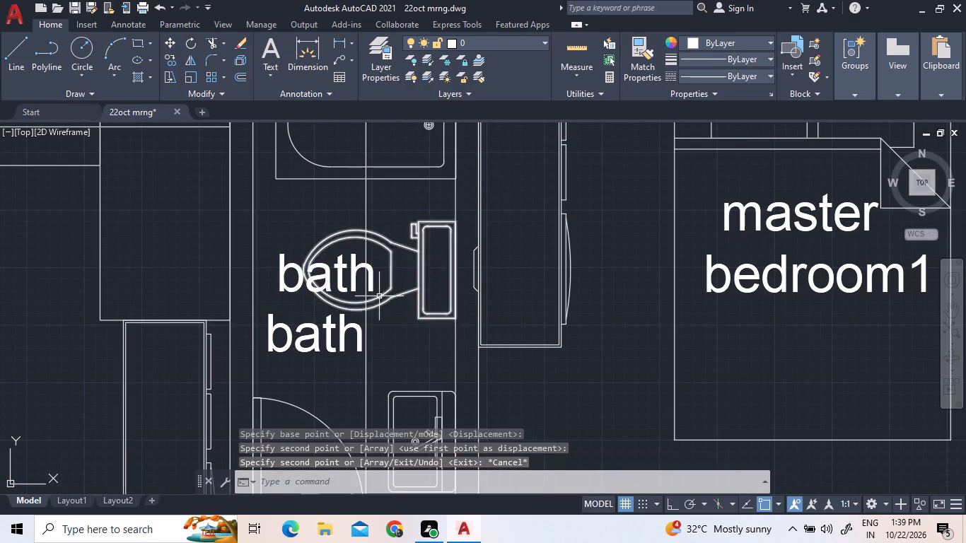
left_click(345, 288)
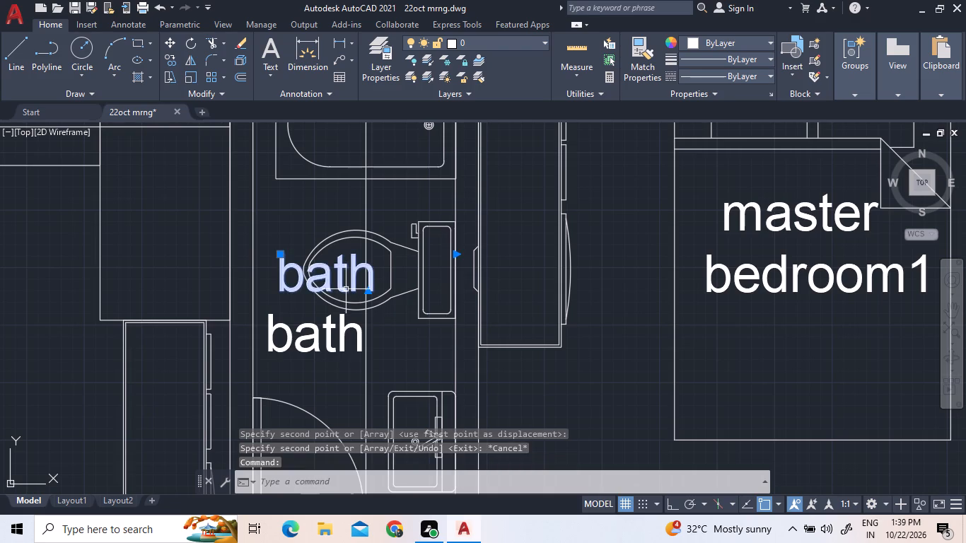
key("Delete")
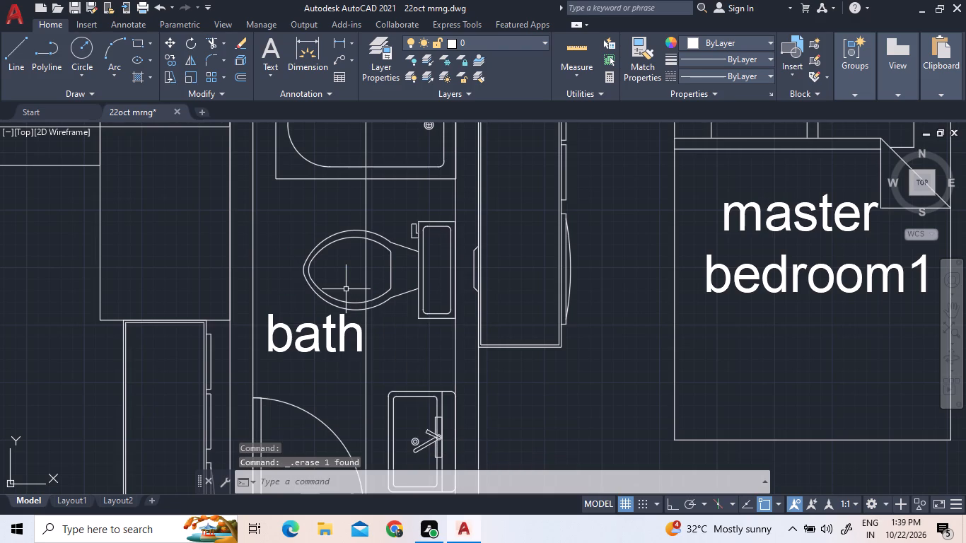
Delete the vertical dimension in the bath that runs from the top wall to the short wall beside door D1.
scroll(350, 286, "down", 2)
scroll(351, 283, "up", 4)
scroll(383, 331, "up", 3)
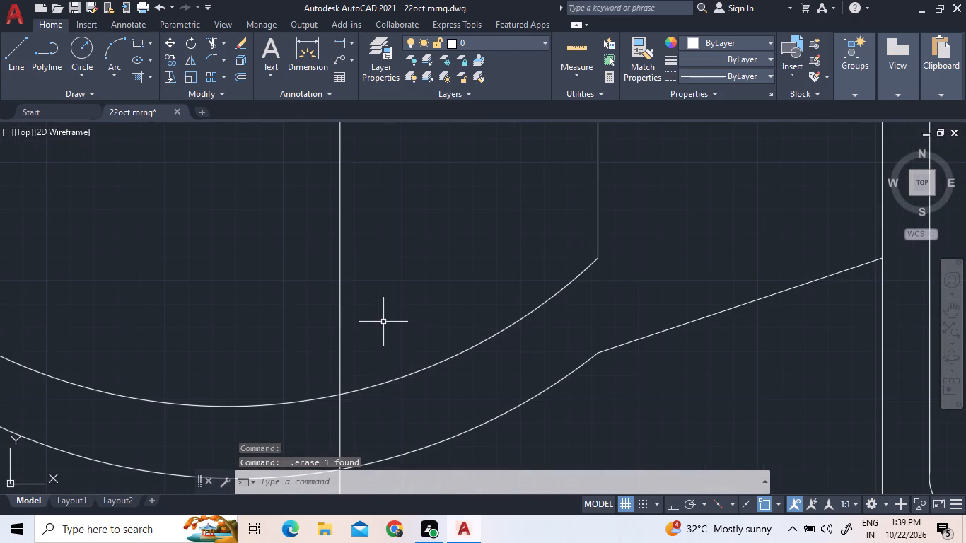
scroll(380, 290, "down", 5)
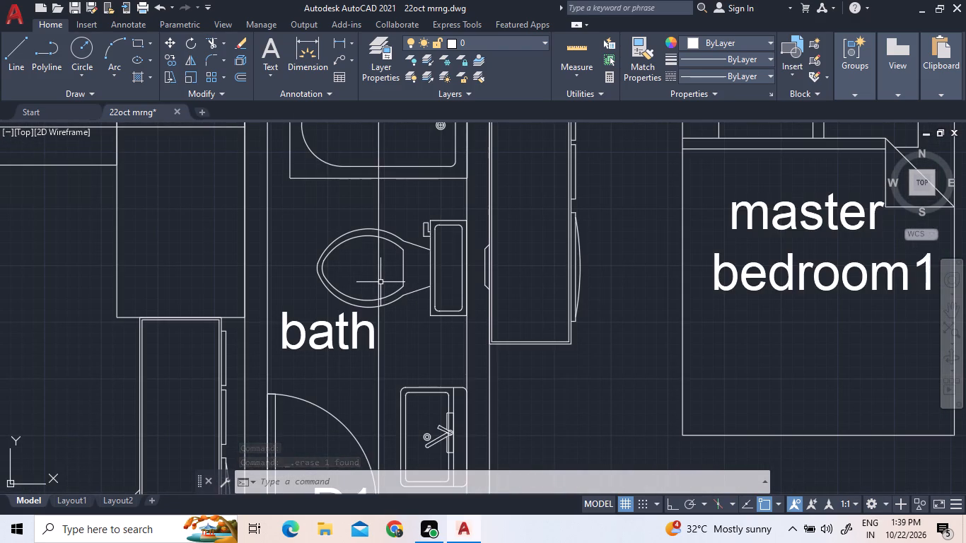
left_click(378, 282)
scroll(421, 295, "down", 3)
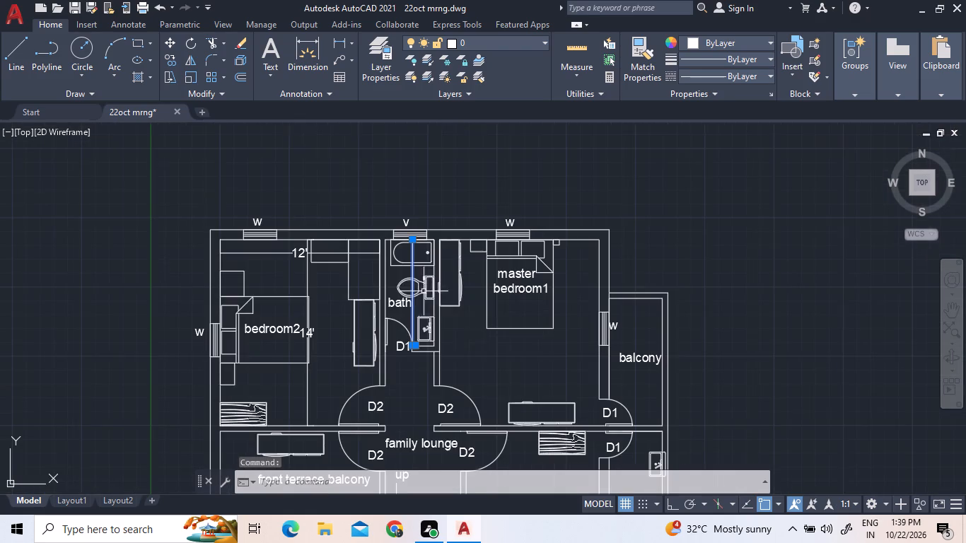
scroll(435, 336, "up", 4)
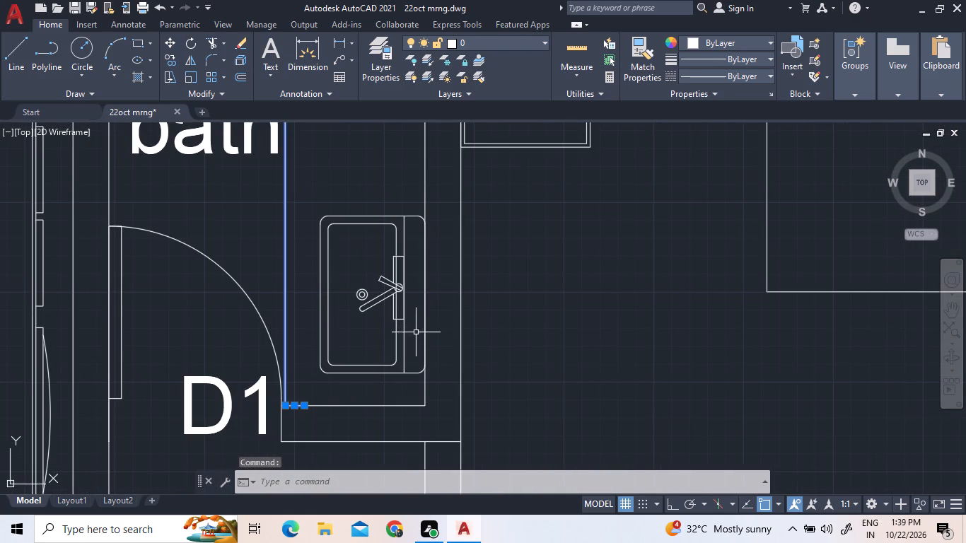
scroll(373, 381, "down", 1)
scroll(320, 399, "up", 6)
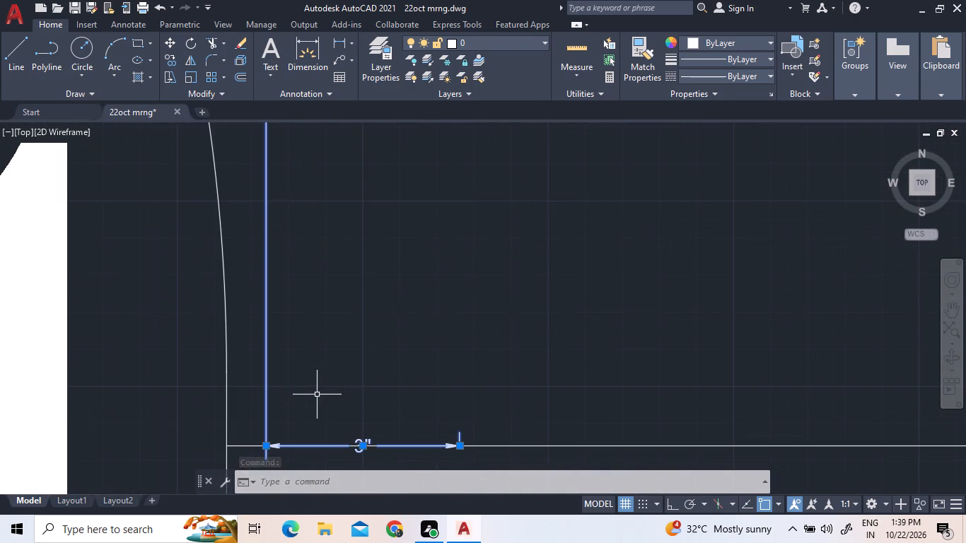
right_click(374, 383)
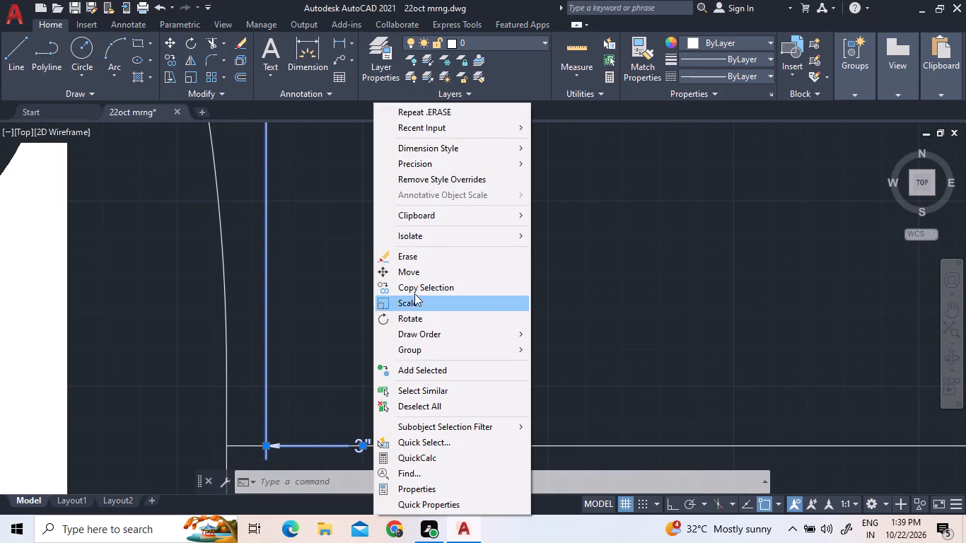
left_click(409, 255)
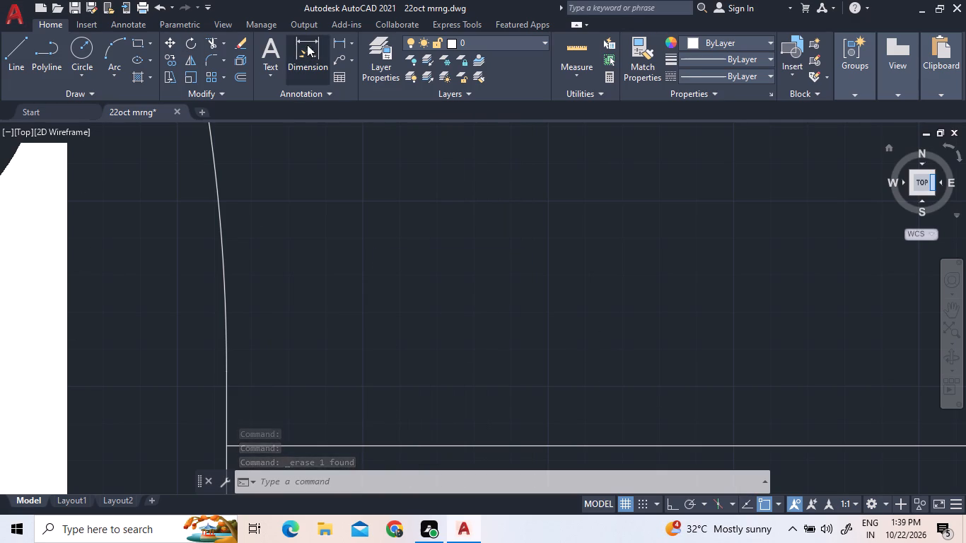
Add a vertical linear dimension in the bath from the short wall beside door D1 to the top wall's inner face.
left_click(342, 41)
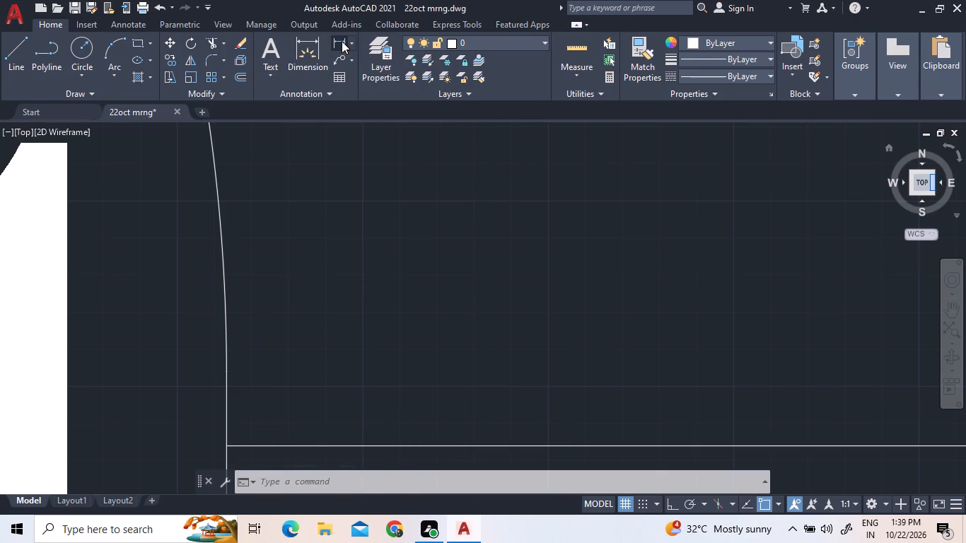
scroll(327, 399, "down", 1)
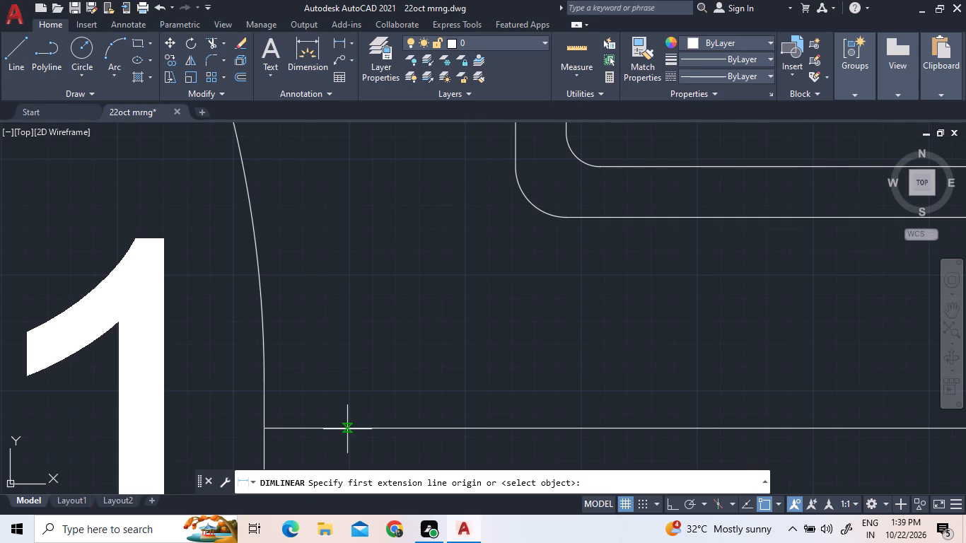
left_click(347, 429)
scroll(417, 351, "down", 3)
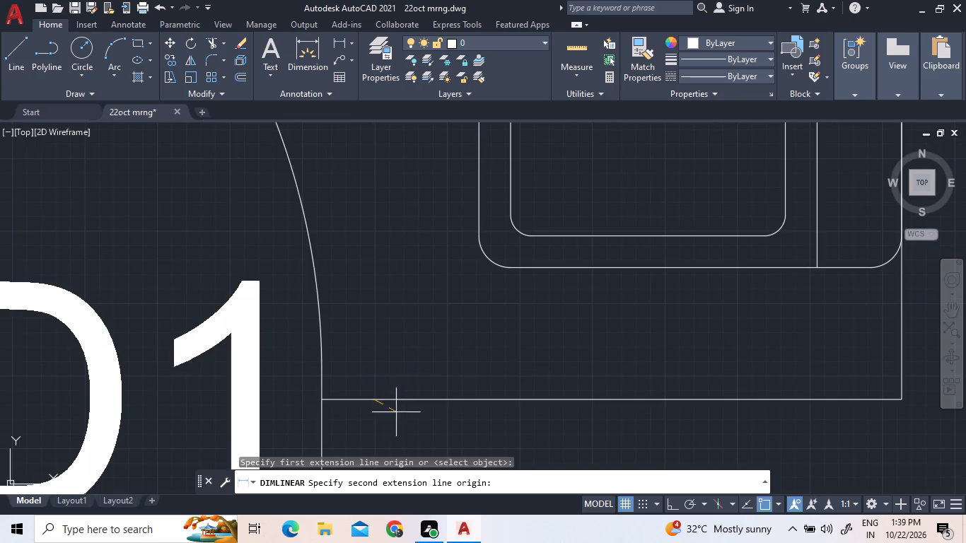
scroll(395, 419, "down", 3)
scroll(393, 167, "up", 2)
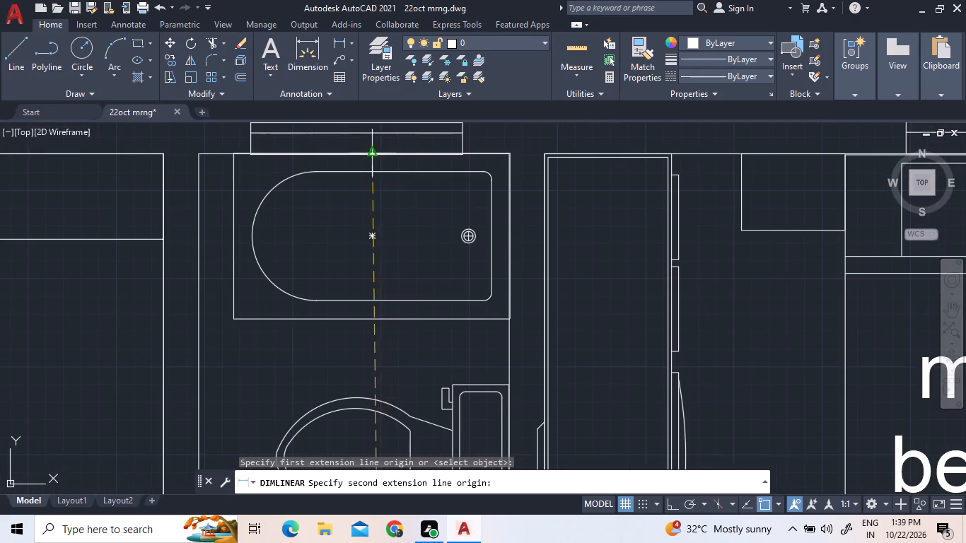
scroll(372, 153, "up", 7)
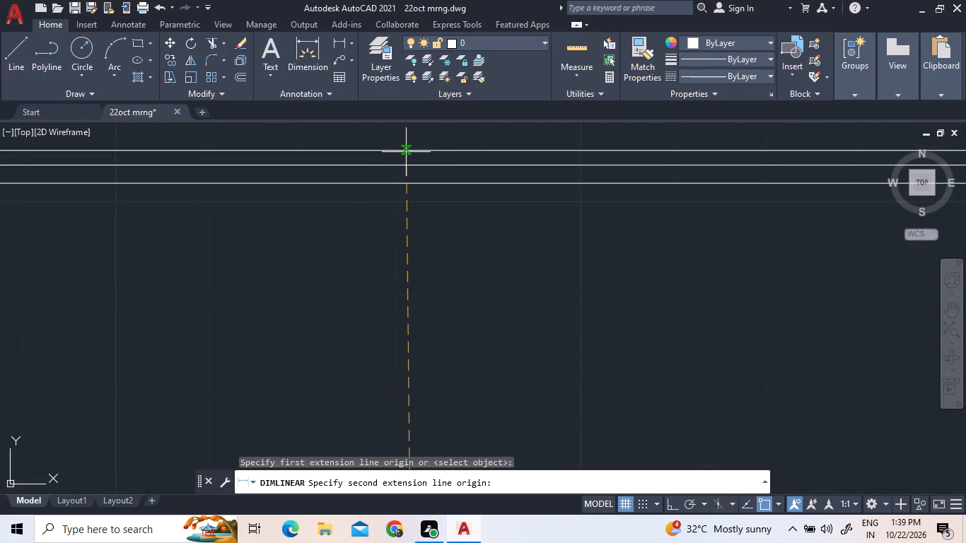
left_click(407, 151)
scroll(459, 185, "down", 5)
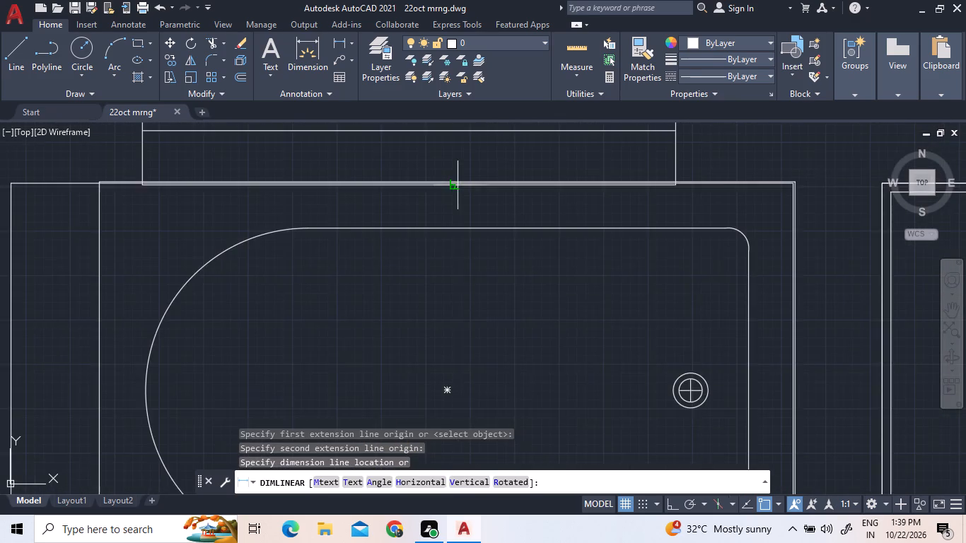
scroll(458, 185, "down", 3)
middle_click(459, 184)
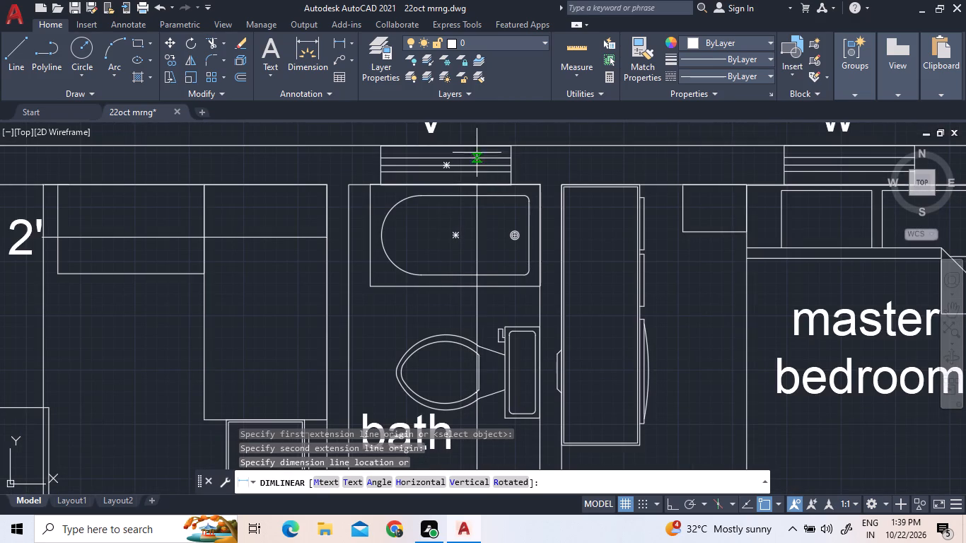
scroll(471, 144, "up", 7)
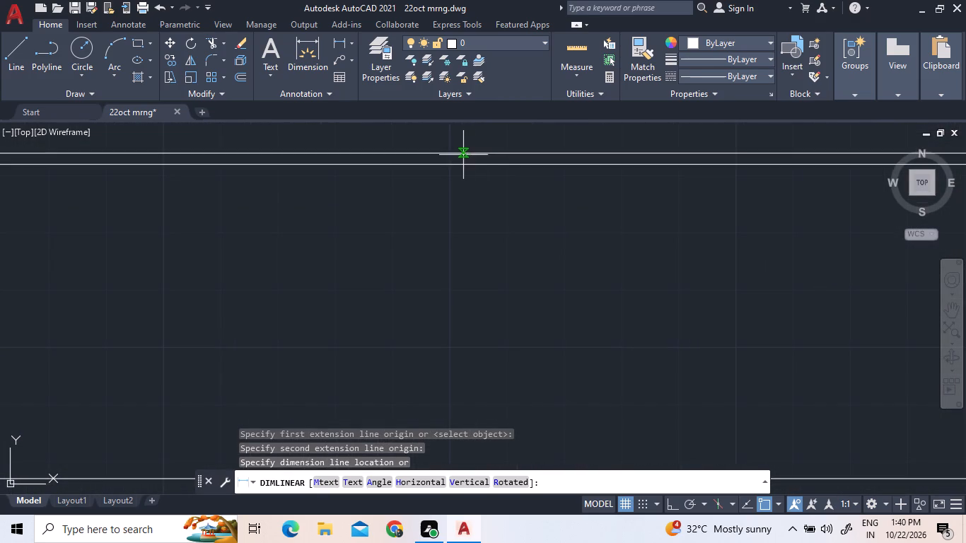
scroll(461, 161, "up", 3)
scroll(407, 153, "down", 7)
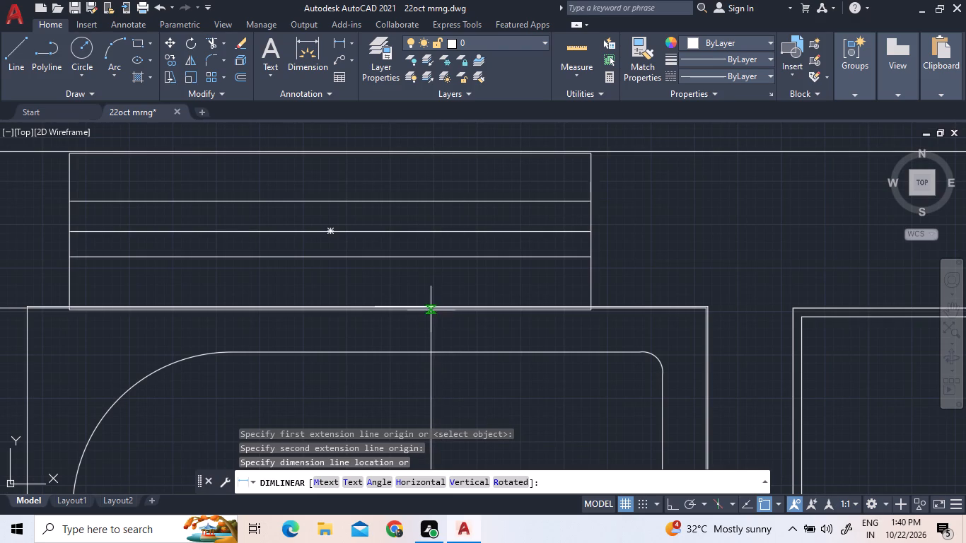
scroll(430, 313, "up", 7)
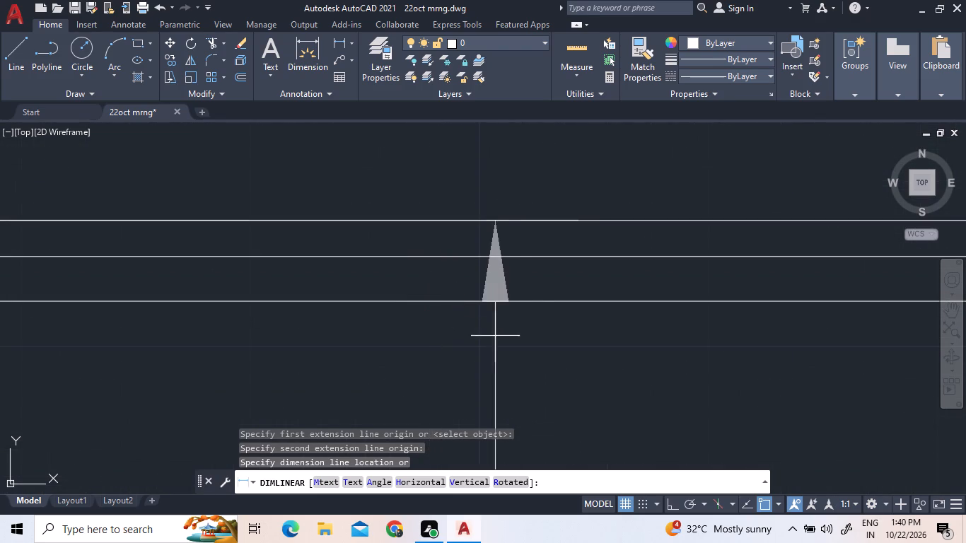
left_click(487, 336)
Set the text height of the bath's vertical dimension to 8" and finish editing its text.
scroll(510, 300, "down", 6)
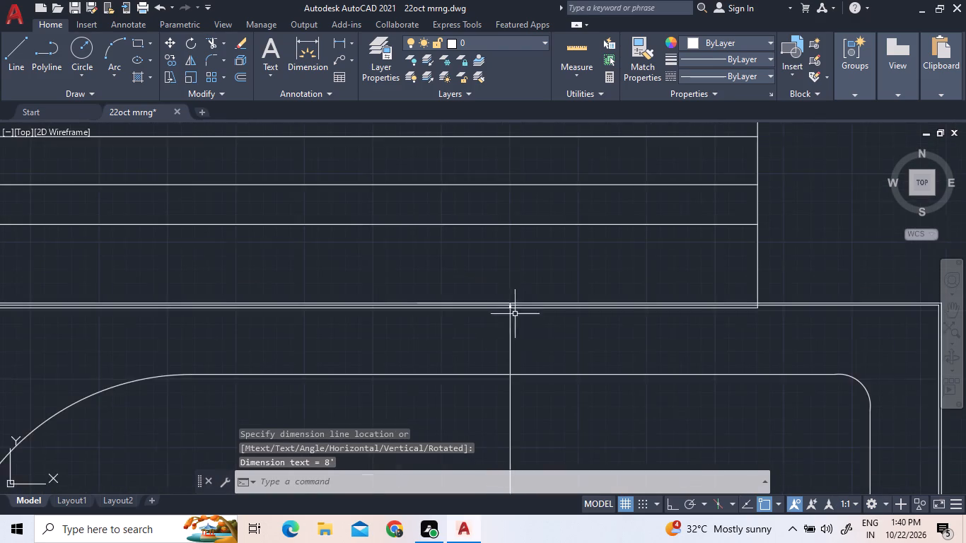
scroll(525, 346, "down", 7)
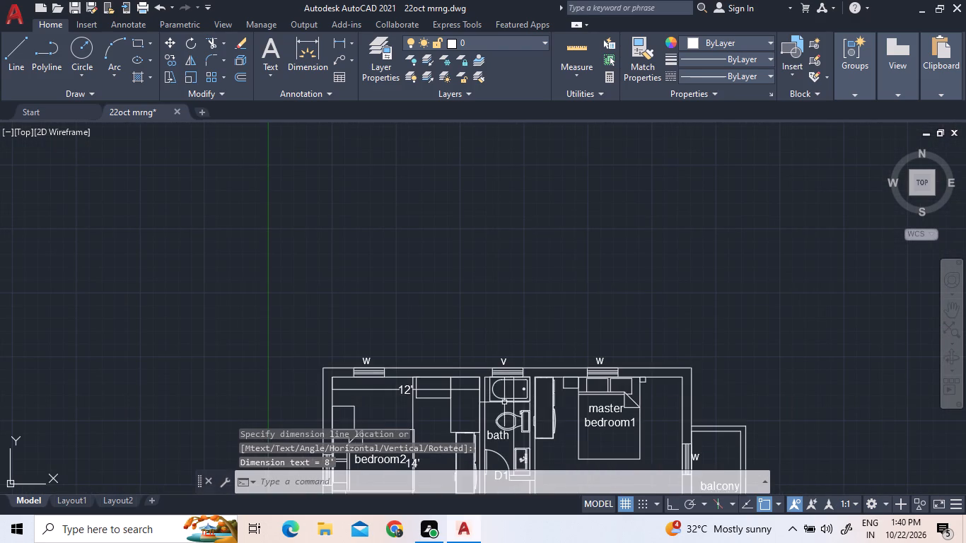
scroll(518, 439, "up", 7)
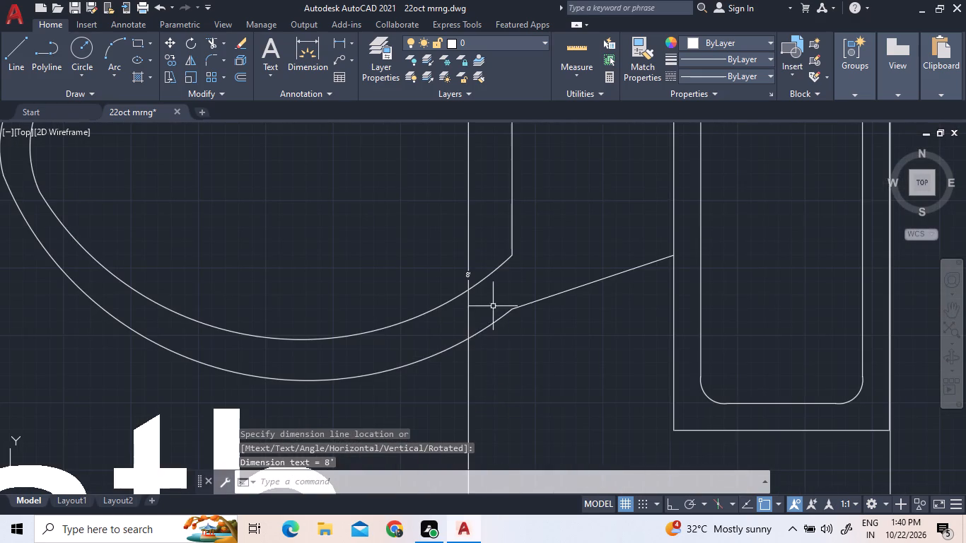
scroll(494, 264, "up", 3)
triple_click(395, 303)
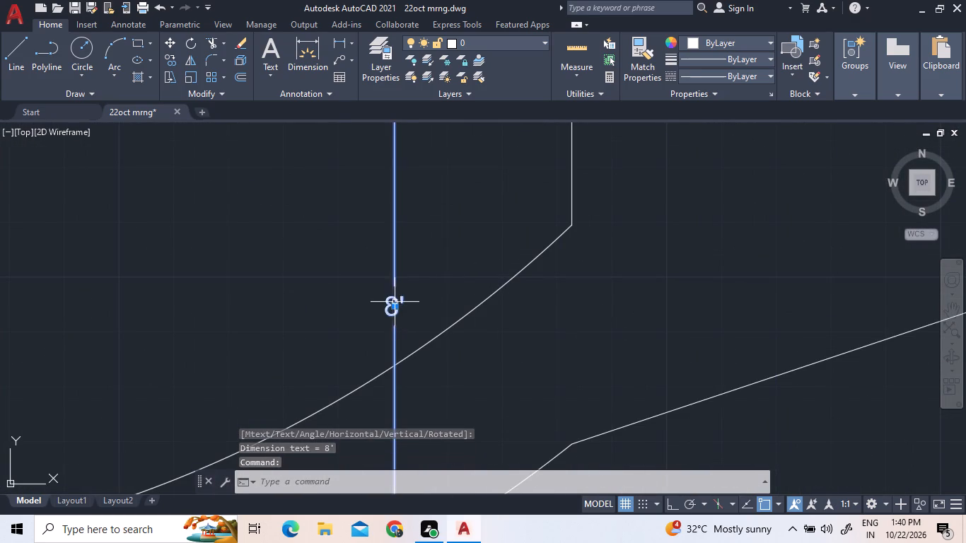
left_click(395, 302)
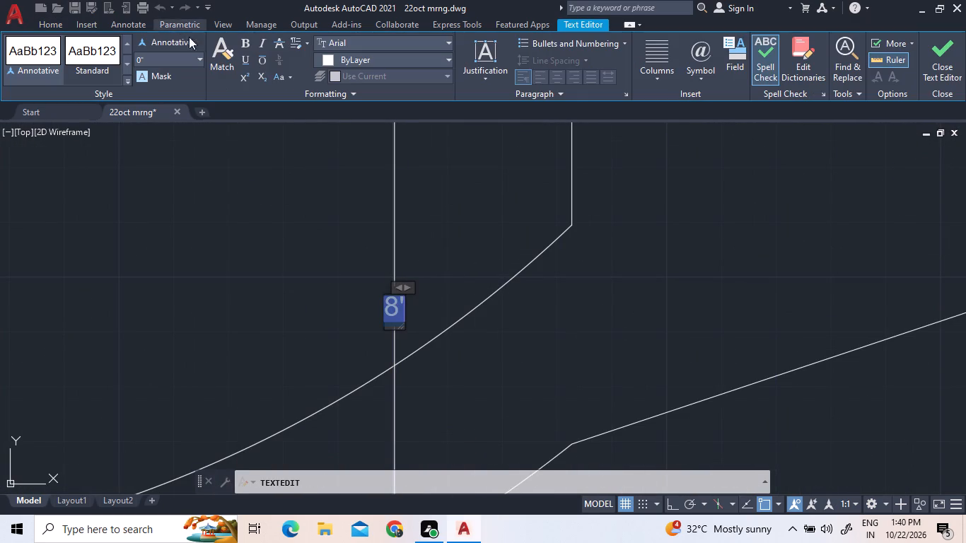
left_click(199, 53)
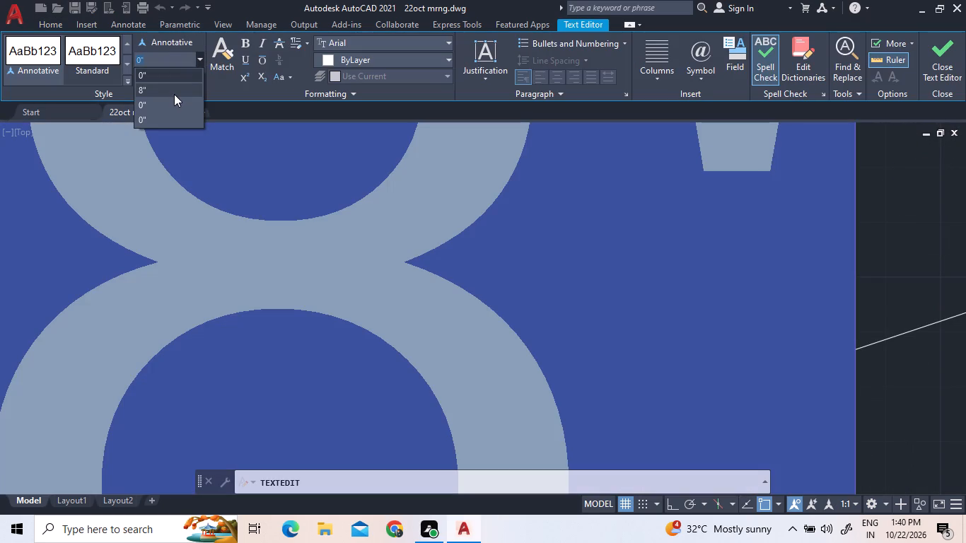
left_click(174, 94)
scroll(174, 109, "down", 4)
scroll(214, 183, "down", 7)
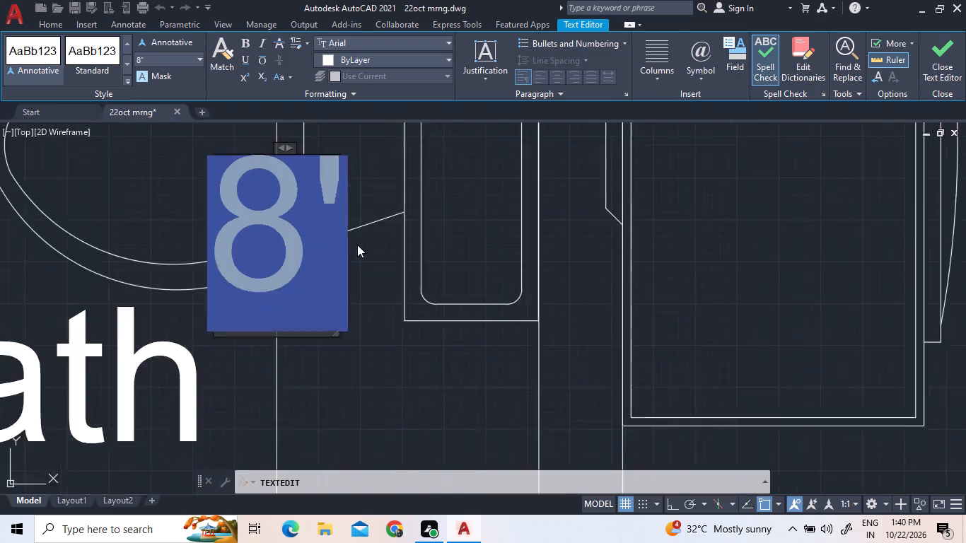
scroll(381, 258, "down", 2)
left_click(309, 221)
Add a horizontal linear dimension across the bath between its side walls, placed between the bathtub and the toilet.
scroll(330, 257, "down", 3)
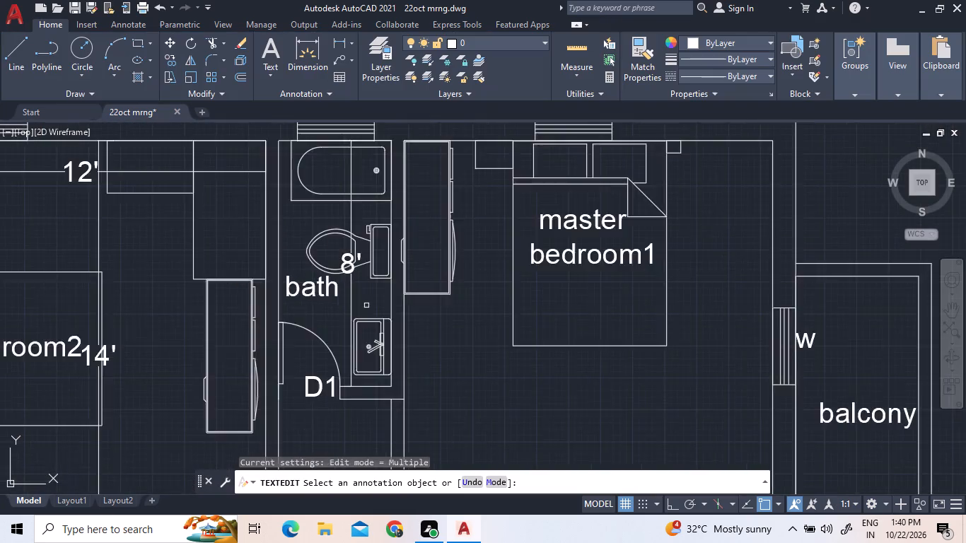
scroll(371, 310, "down", 3)
scroll(351, 259, "up", 2)
scroll(400, 341, "up", 2)
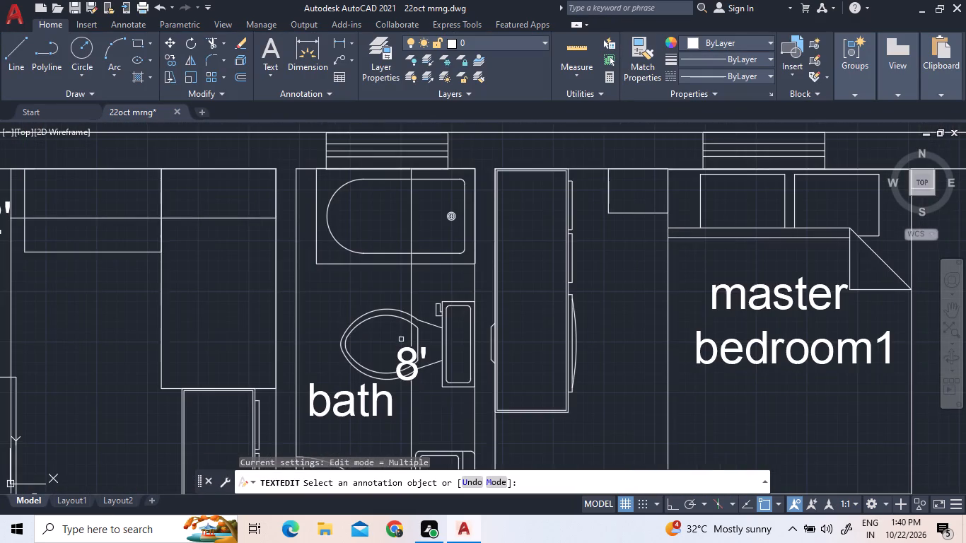
left_click(337, 42)
scroll(412, 299, "up", 2)
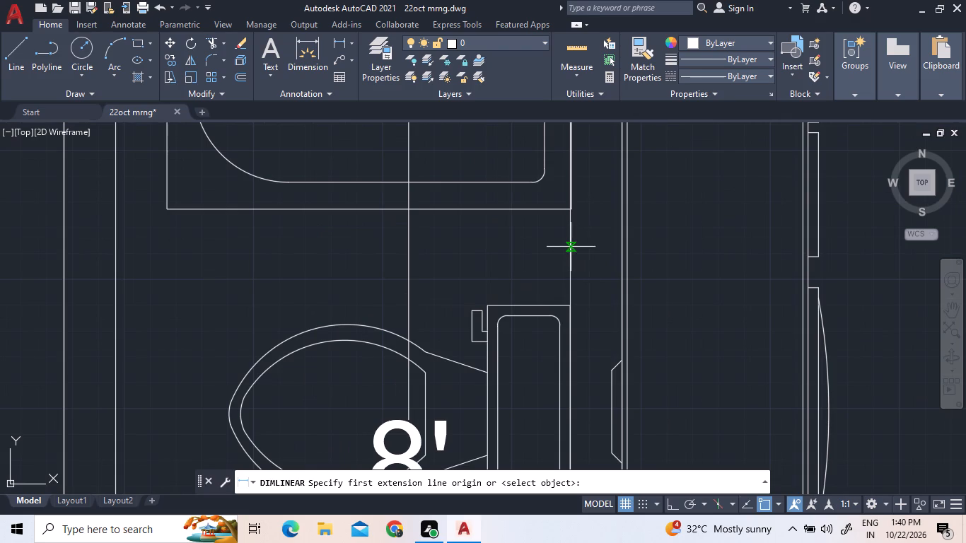
left_click(570, 243)
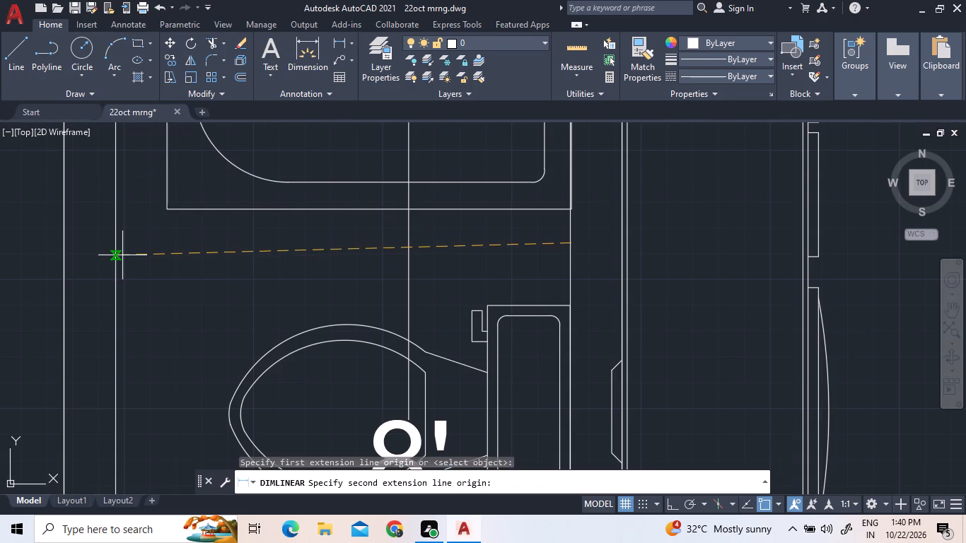
left_click(115, 252)
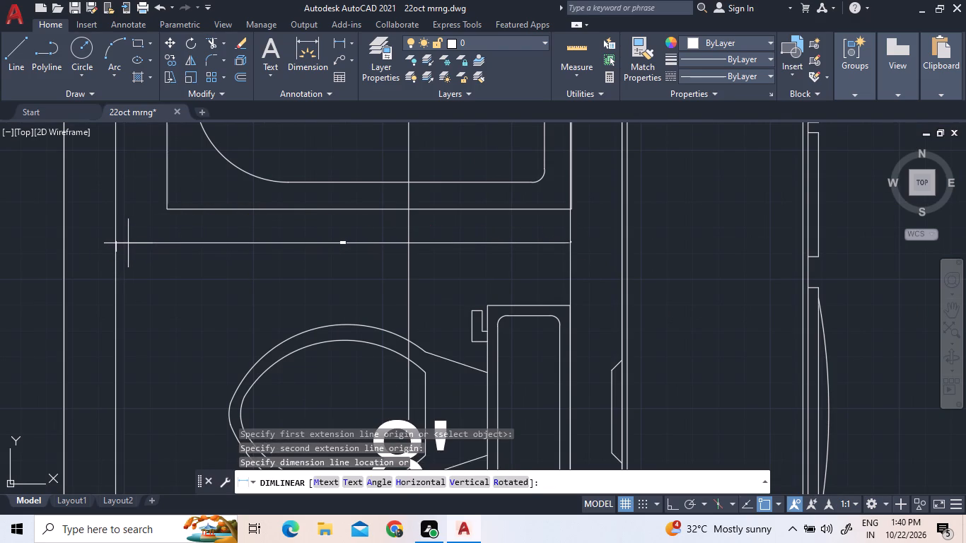
left_click(129, 240)
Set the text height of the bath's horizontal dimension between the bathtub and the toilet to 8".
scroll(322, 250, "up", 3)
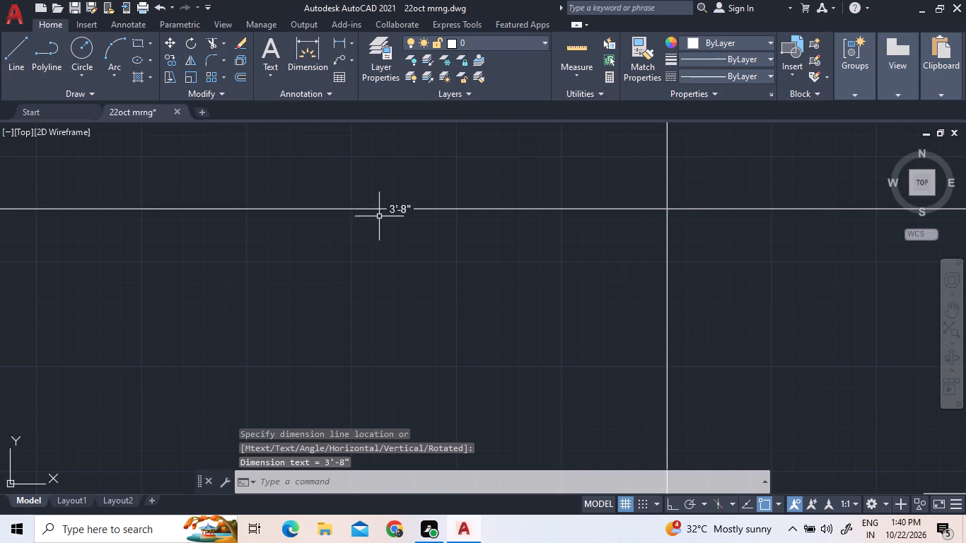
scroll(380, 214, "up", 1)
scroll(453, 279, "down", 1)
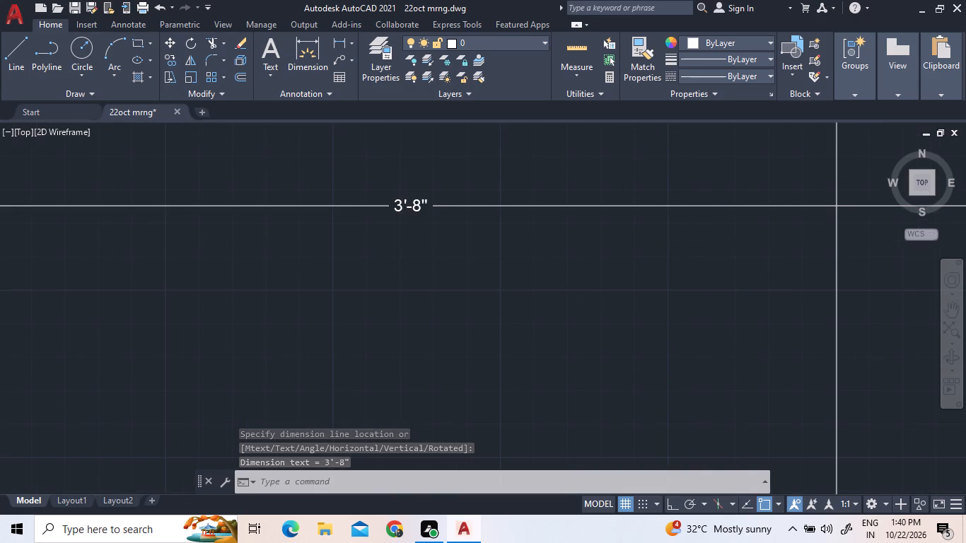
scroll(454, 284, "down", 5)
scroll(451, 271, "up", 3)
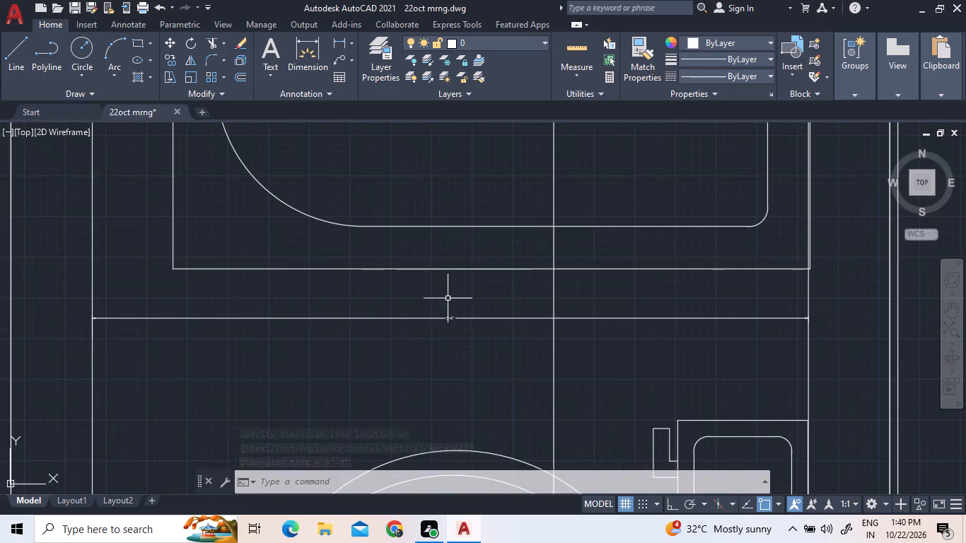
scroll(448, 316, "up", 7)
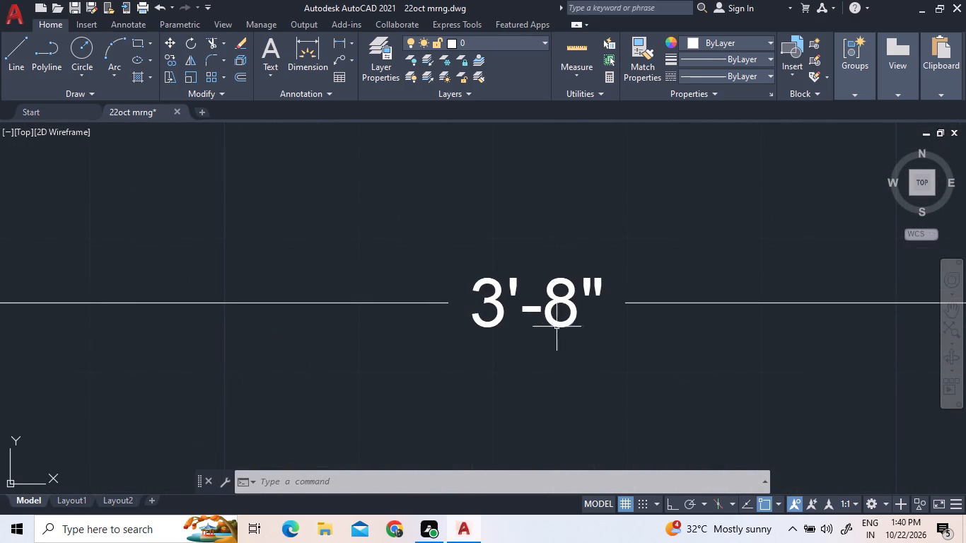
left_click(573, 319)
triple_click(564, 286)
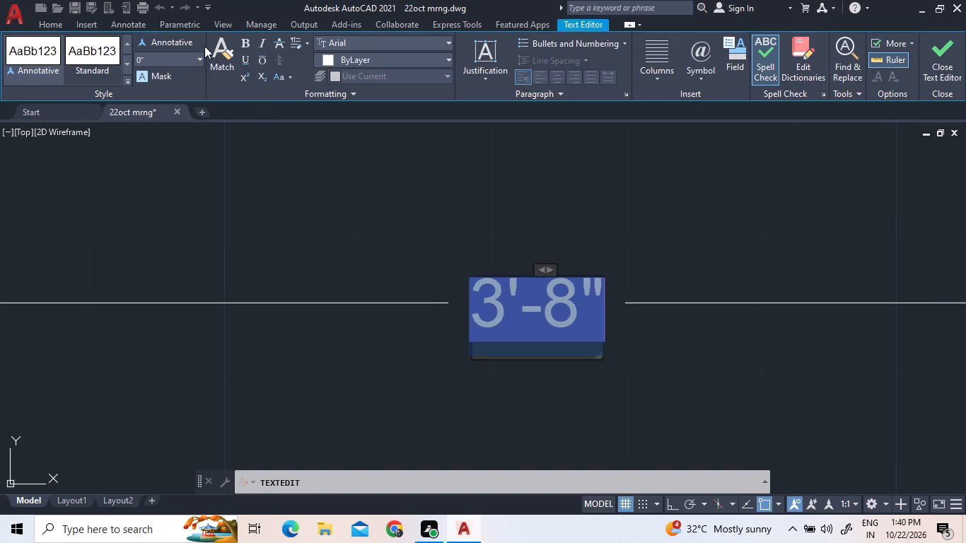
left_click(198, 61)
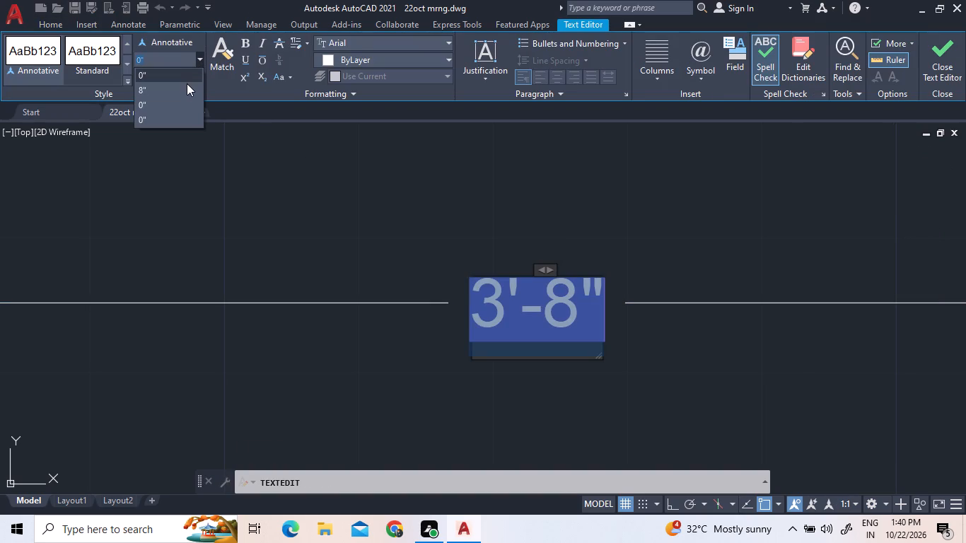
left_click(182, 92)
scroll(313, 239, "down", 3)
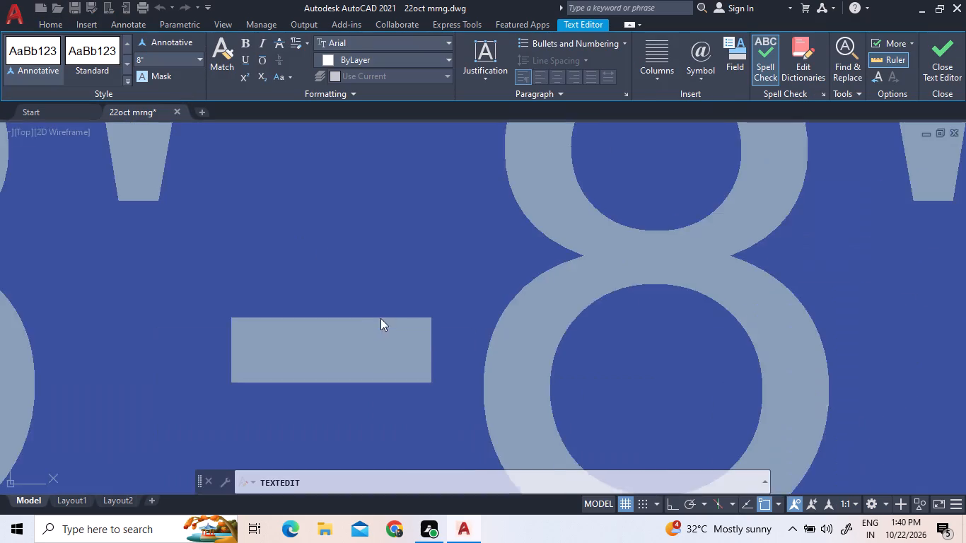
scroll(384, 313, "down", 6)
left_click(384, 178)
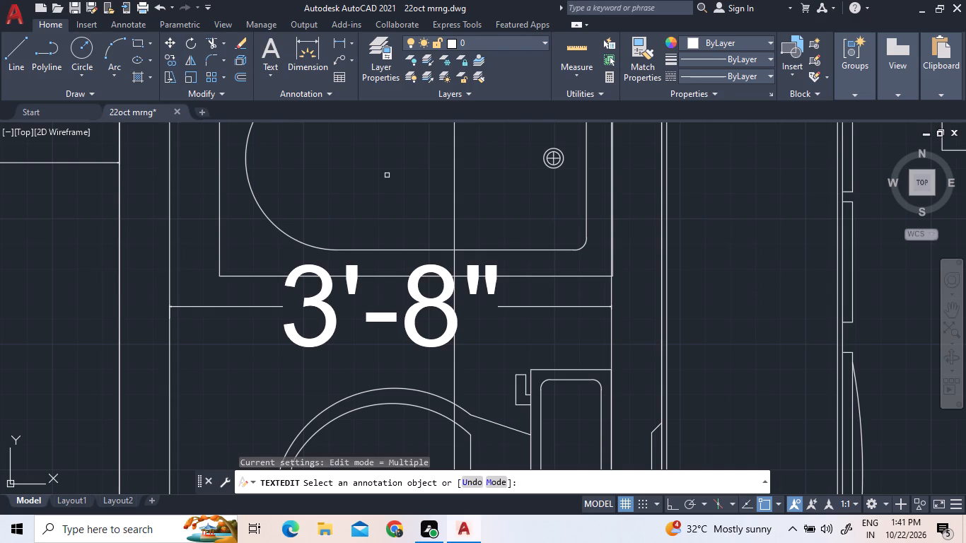
Set the text height of the bath's horizontal dimension to 6" and finish editing its text.
scroll(385, 184, "down", 1)
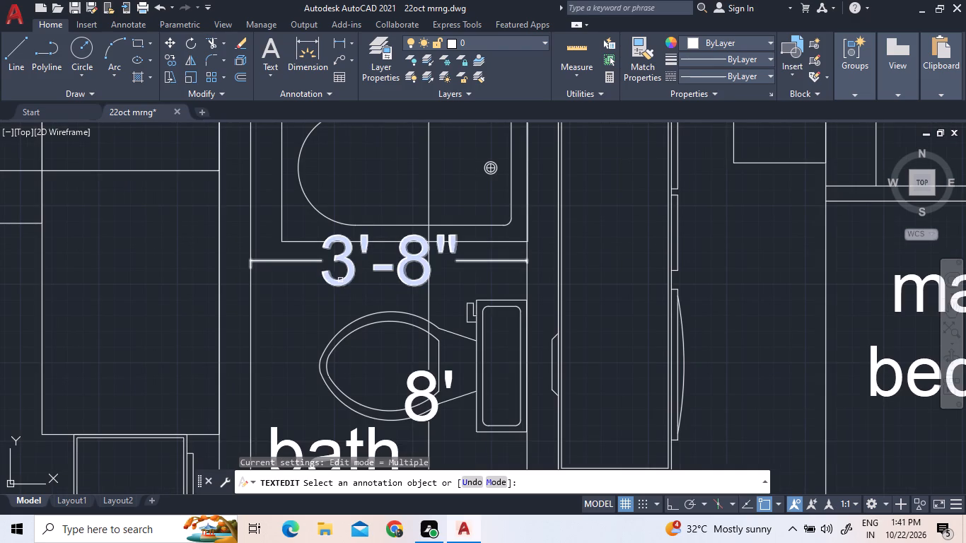
triple_click(339, 280)
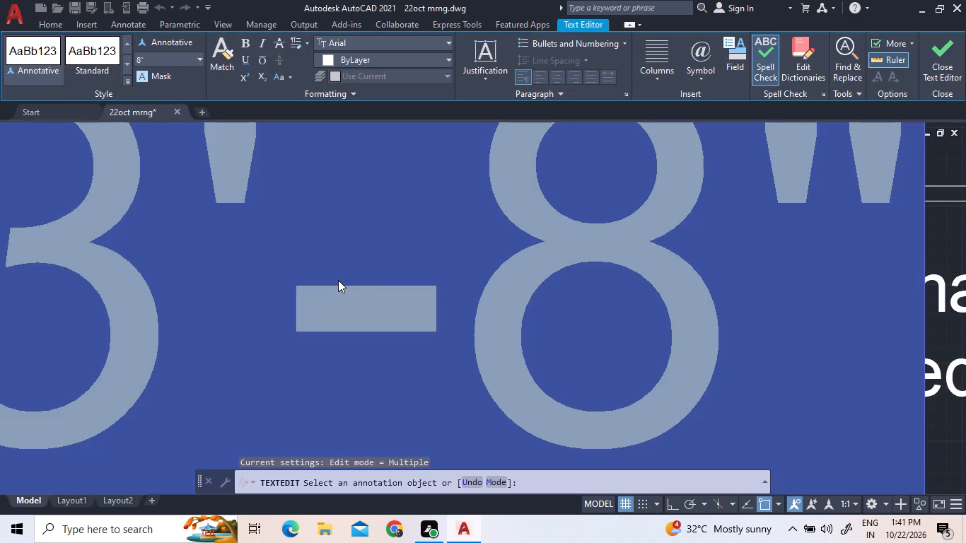
scroll(339, 280, "down", 5)
scroll(400, 296, "down", 1)
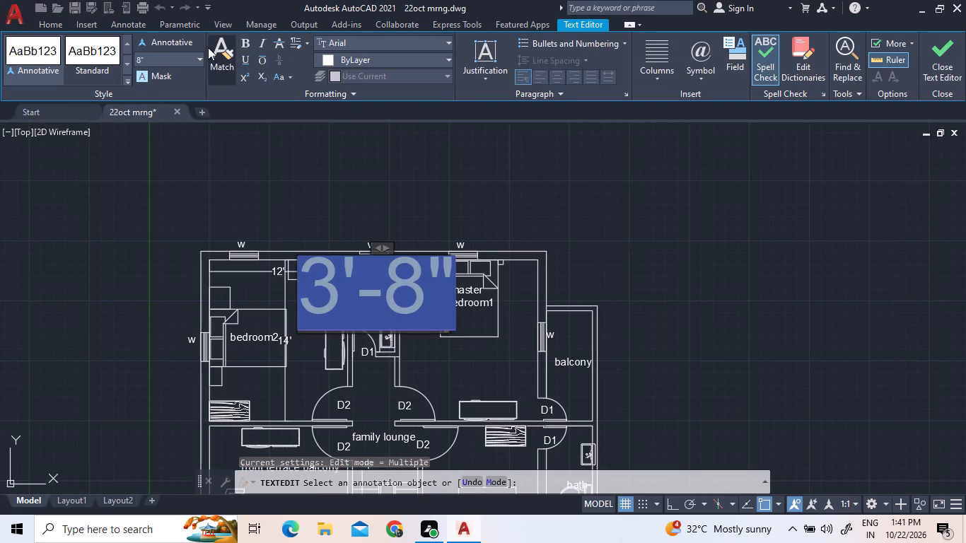
left_click(181, 57)
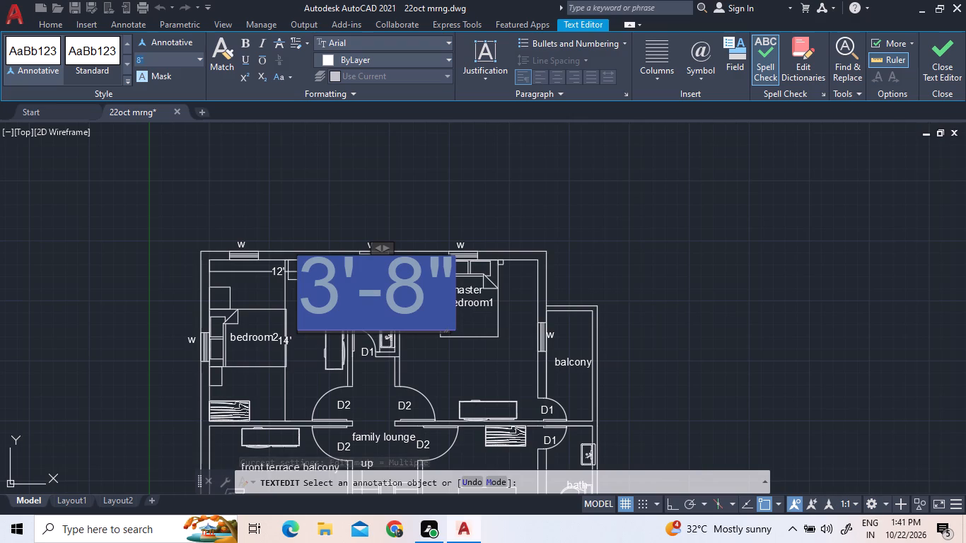
type("6\"")
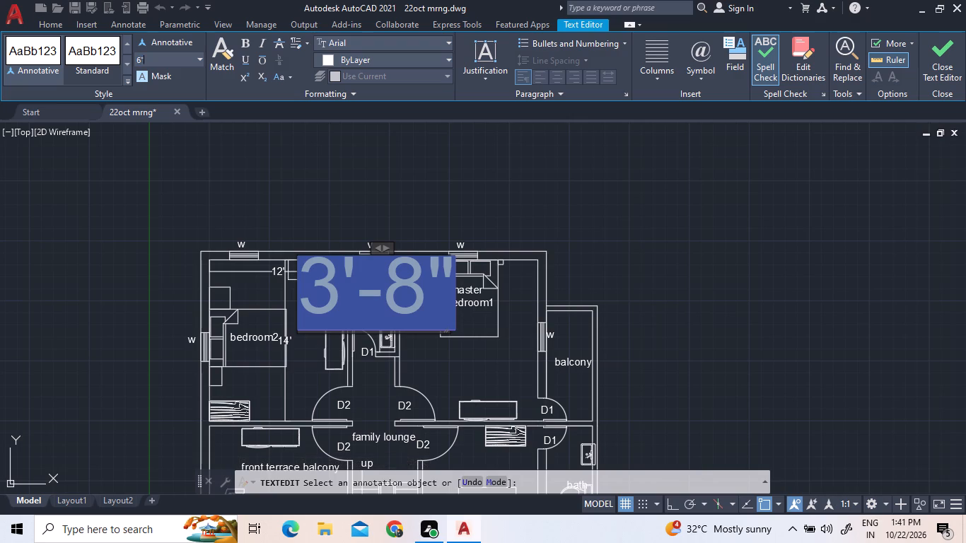
key("Return")
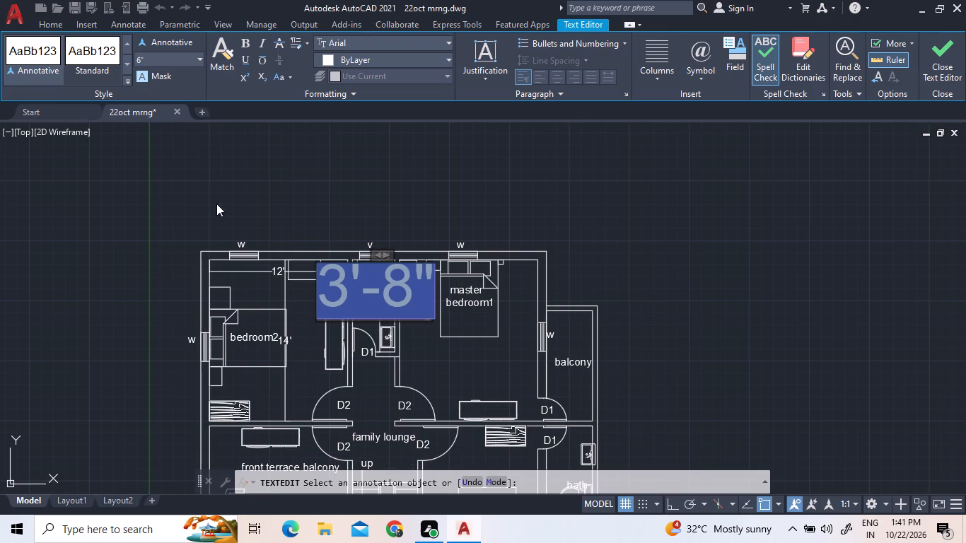
left_click(310, 332)
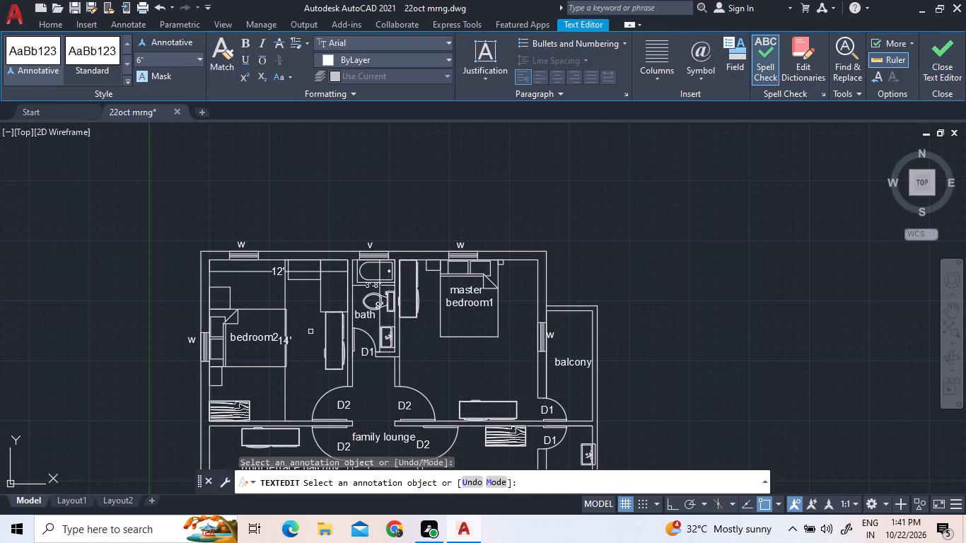
Add a horizontal linear dimension across master bedroom1 between the inner faces of its side walls, placed just below the bed.
scroll(369, 286, "up", 3)
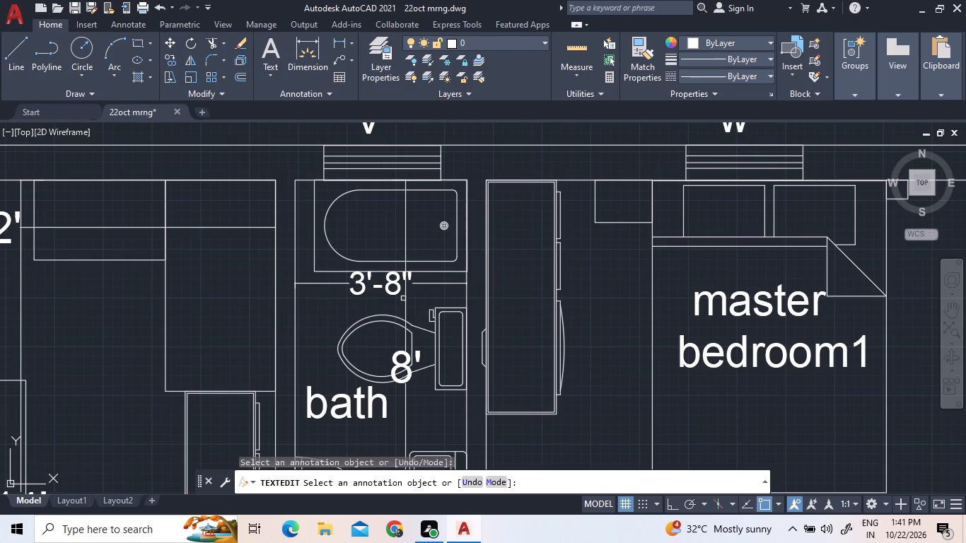
scroll(406, 293, "down", 2)
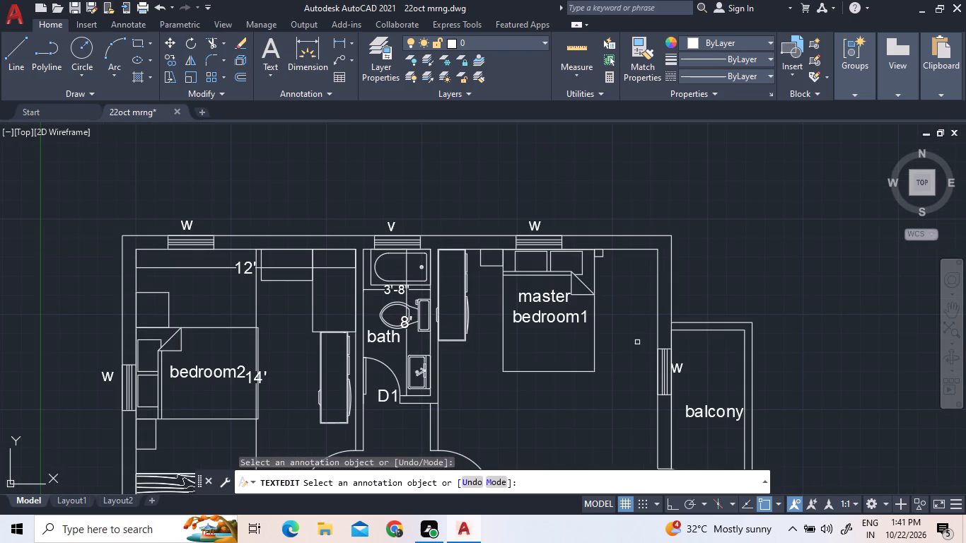
left_click(336, 41)
left_click(438, 380)
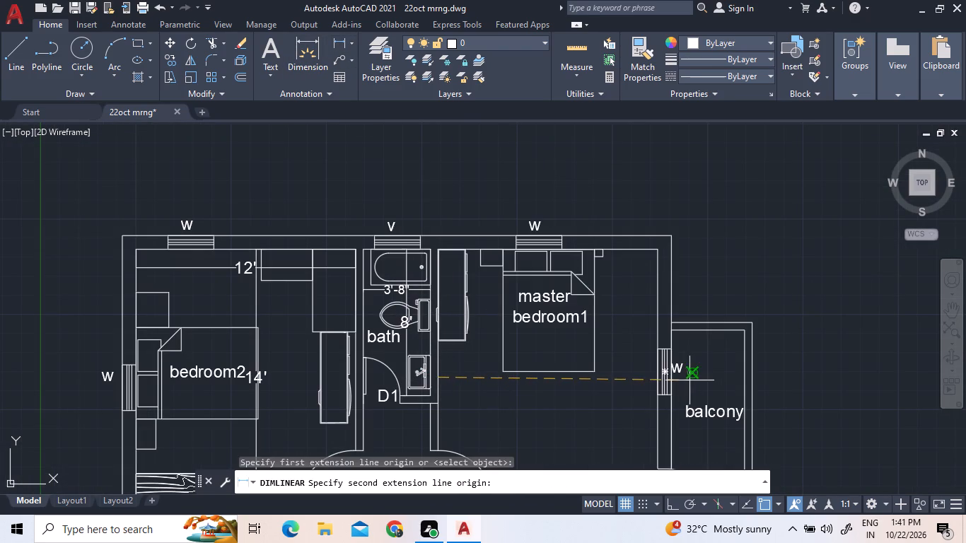
scroll(653, 383, "up", 3)
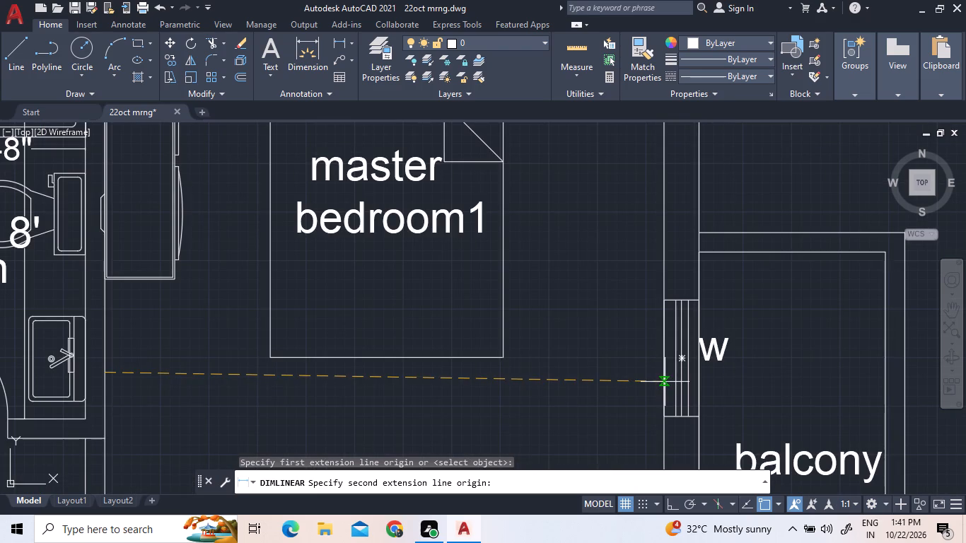
left_click(668, 381)
left_click(664, 393)
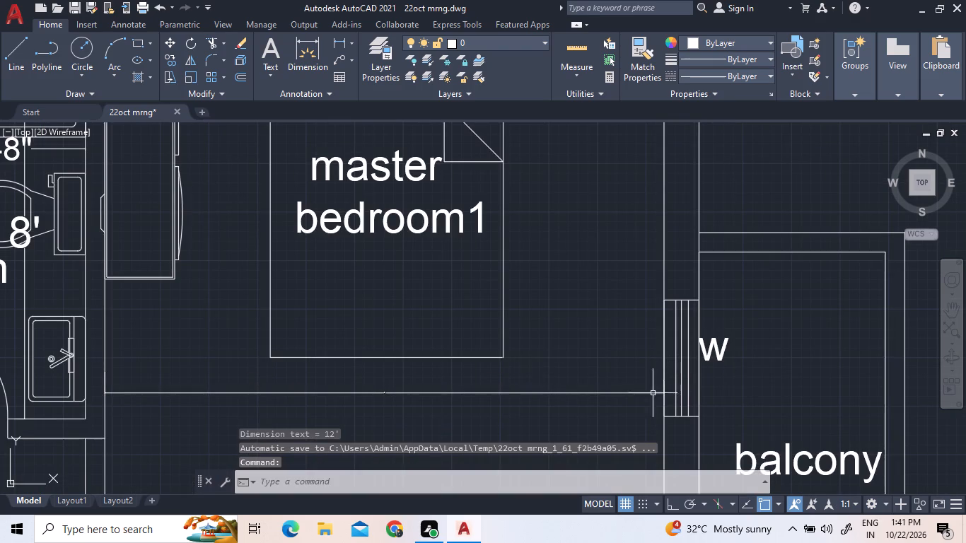
Set the text height of master bedroom1's horizontal dimension to 6" and finish editing its text.
scroll(386, 394, "up", 7)
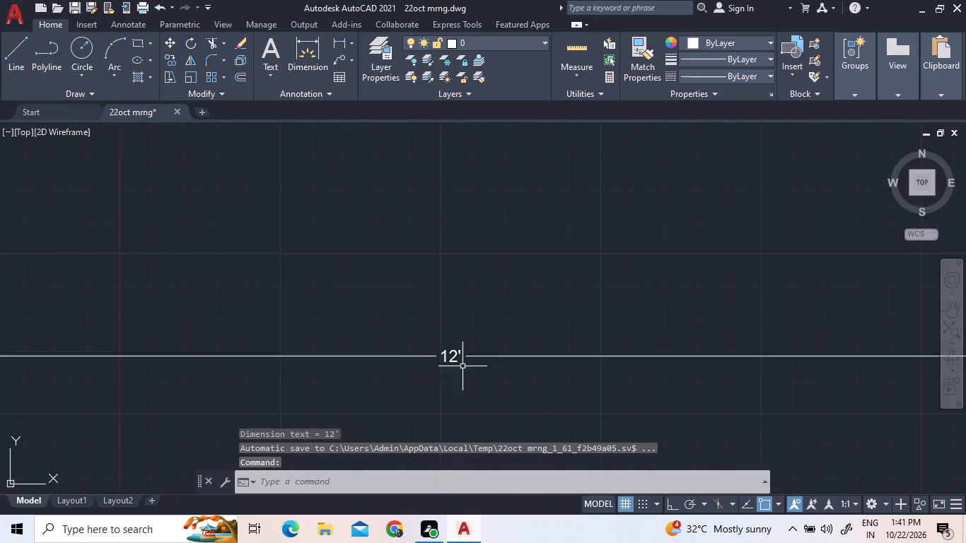
scroll(472, 350, "up", 4)
left_click(353, 366)
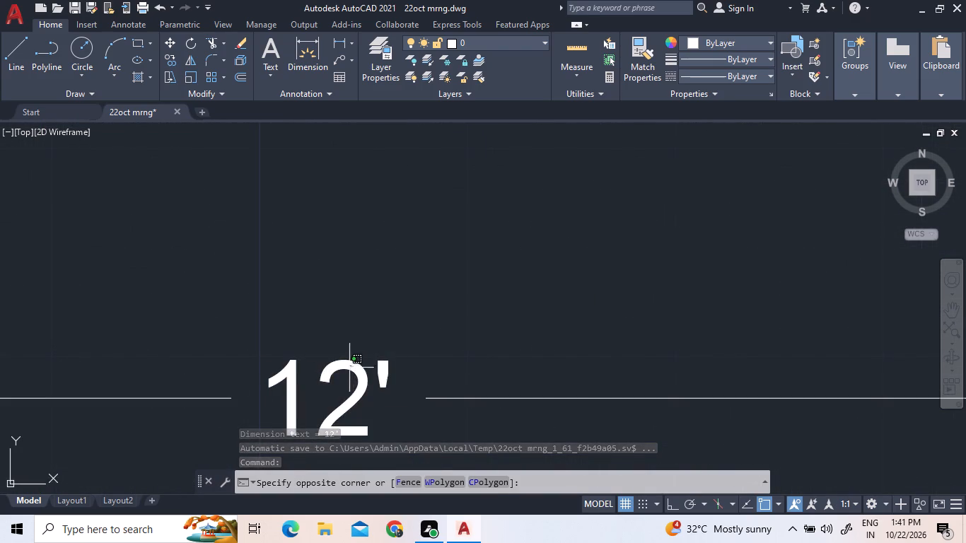
left_click(322, 376)
triple_click(322, 376)
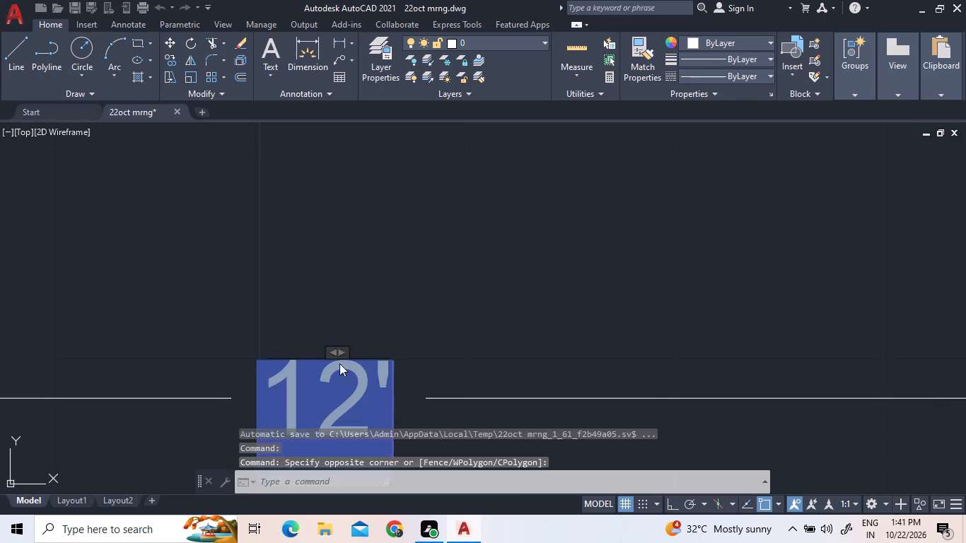
left_click(202, 57)
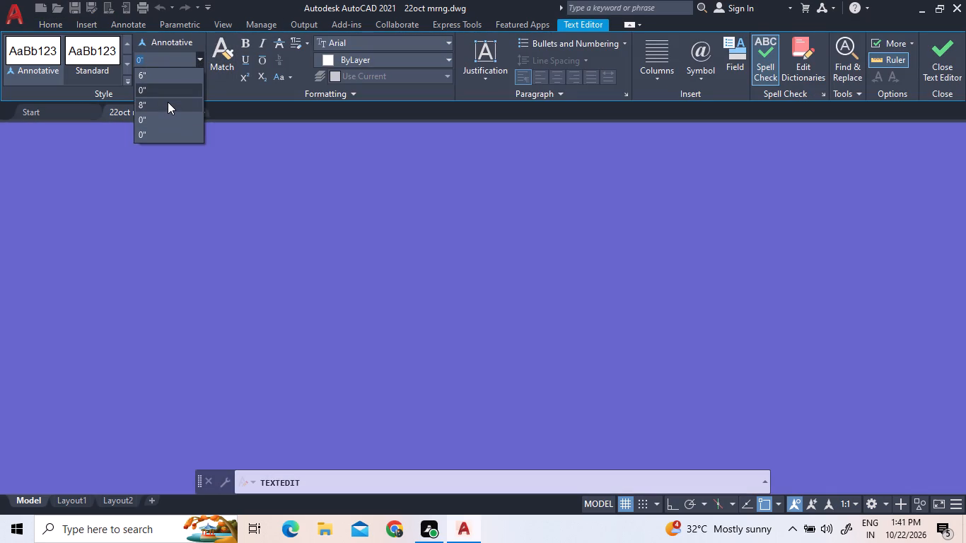
left_click(176, 76)
scroll(292, 315, "down", 8)
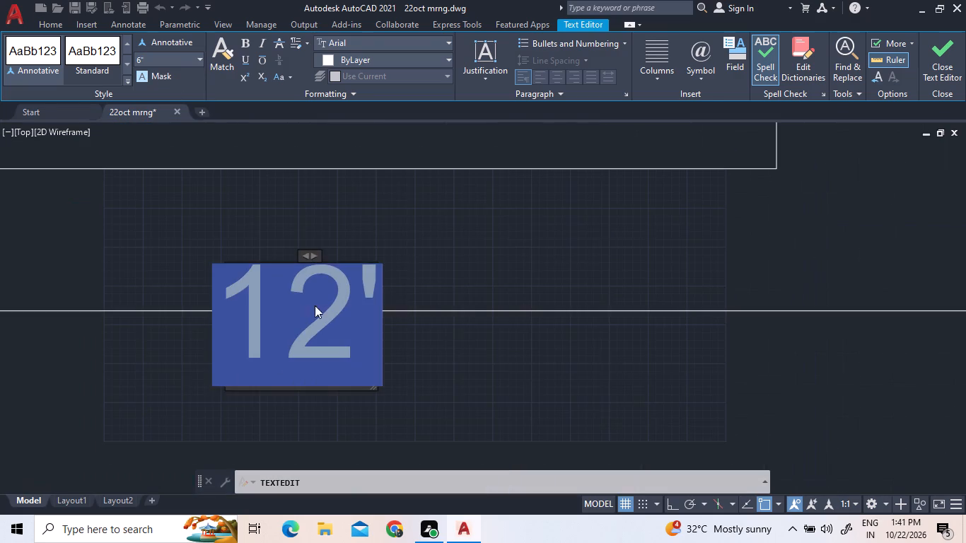
left_click(462, 270)
Add a vertical linear dimension in master bedroom1 between the inner faces of its top and bottom walls, placed between the bed and the balcony-side wall.
scroll(462, 271, "down", 8)
scroll(450, 310, "up", 1)
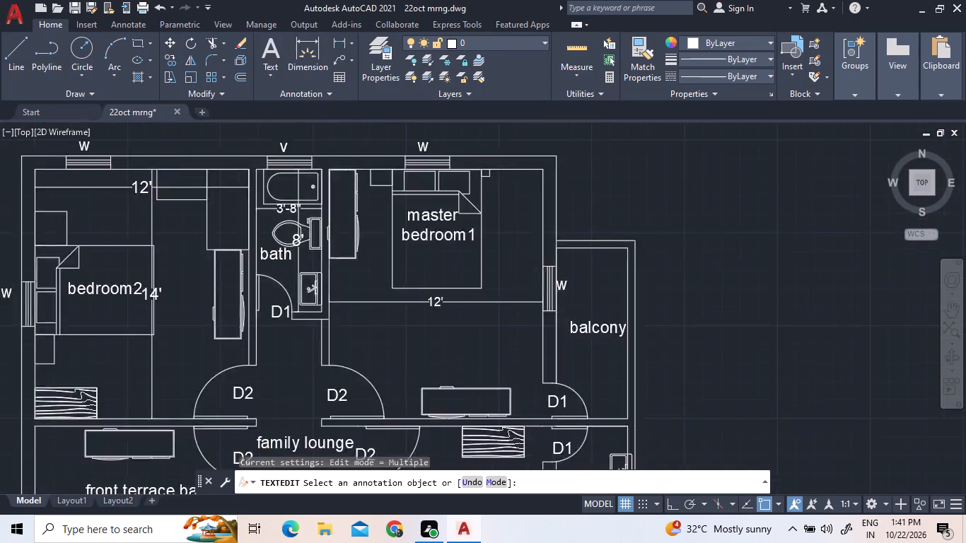
scroll(549, 336, "down", 2)
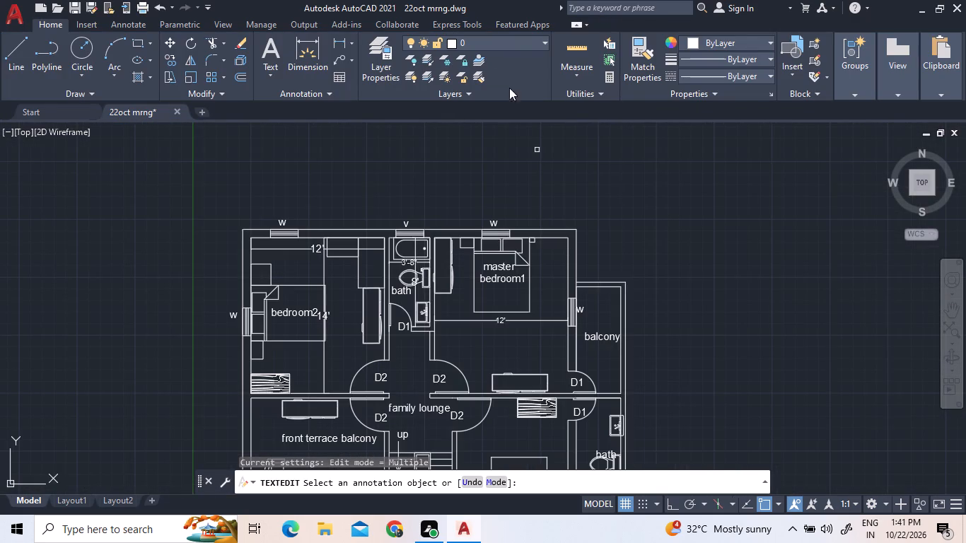
left_click(340, 37)
scroll(545, 250, "up", 4)
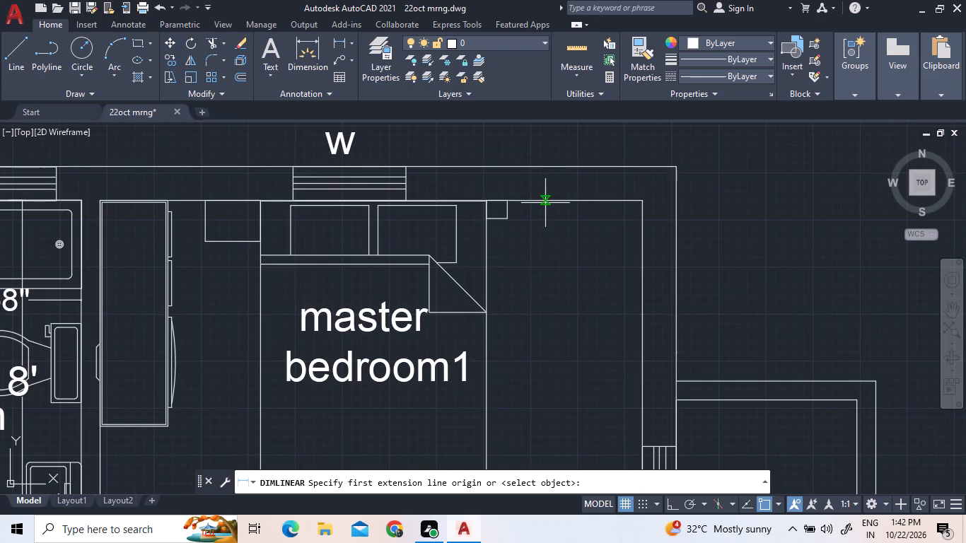
scroll(545, 212, "up", 3)
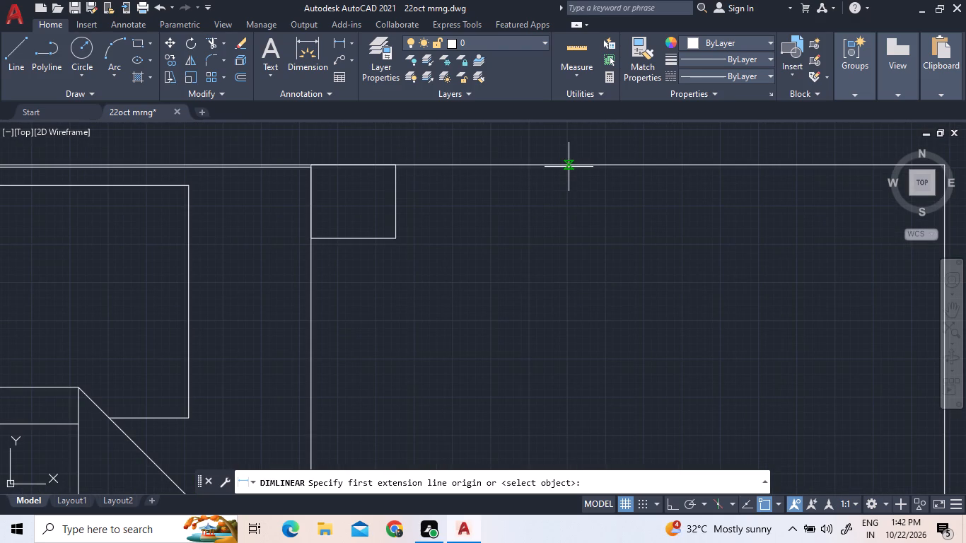
left_click(570, 165)
scroll(564, 266, "down", 3)
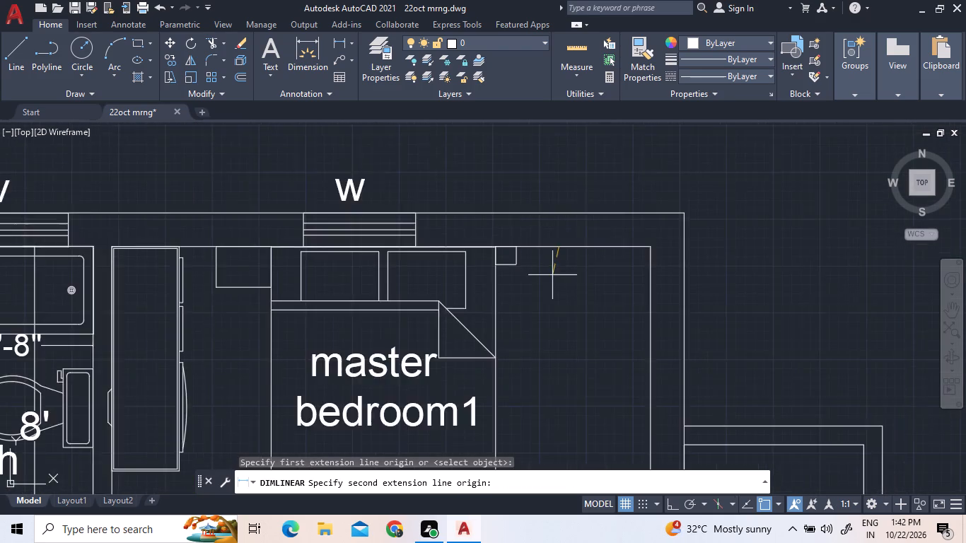
scroll(561, 276, "down", 3)
scroll(572, 452, "up", 3)
scroll(555, 366, "up", 3)
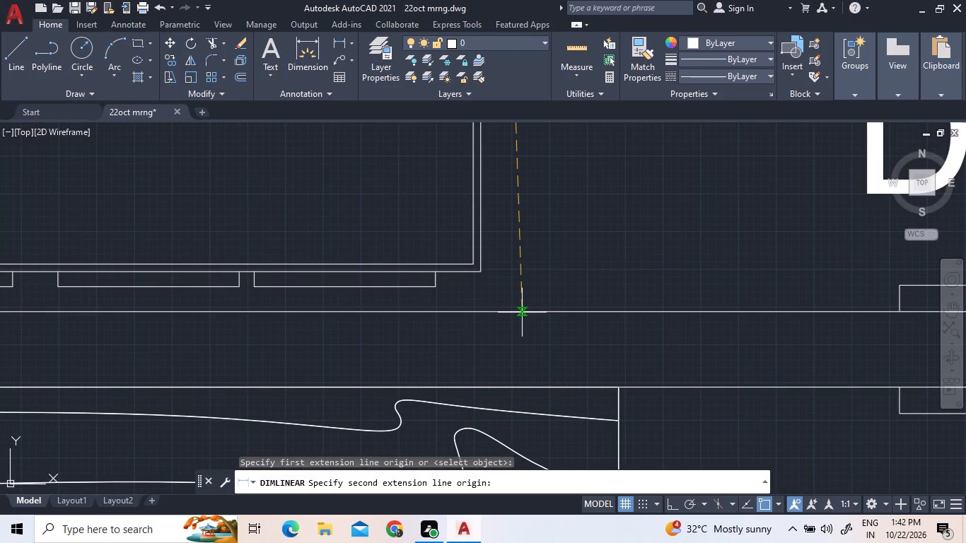
scroll(522, 313, "up", 2)
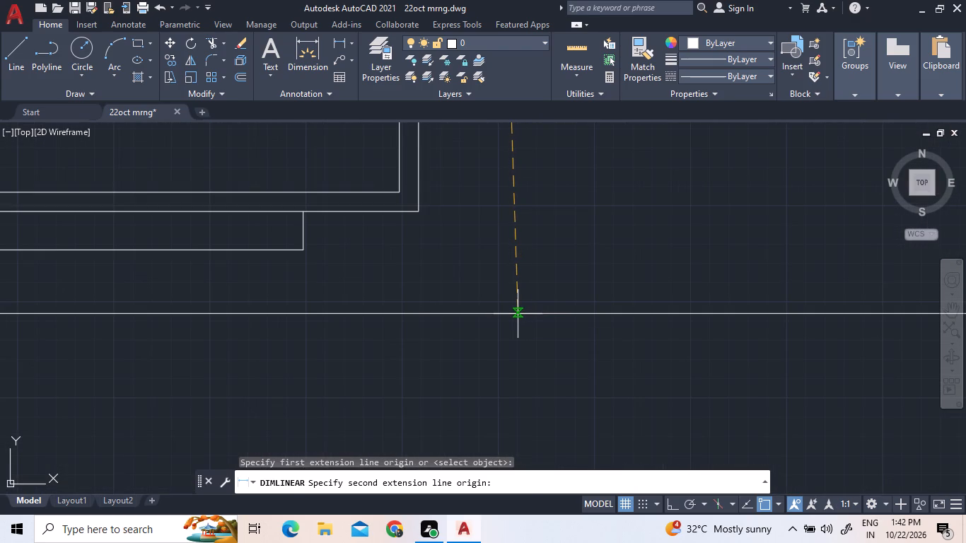
left_click(519, 314)
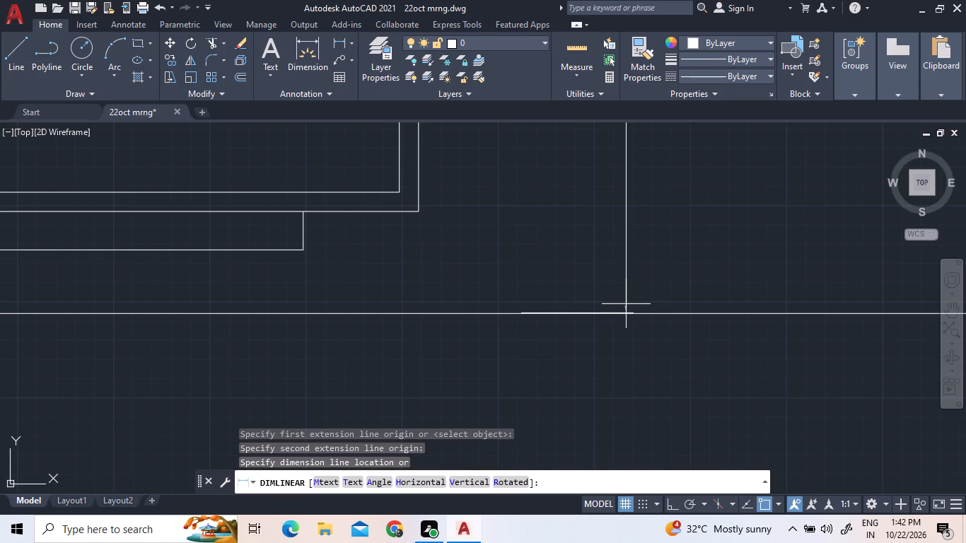
left_click(626, 304)
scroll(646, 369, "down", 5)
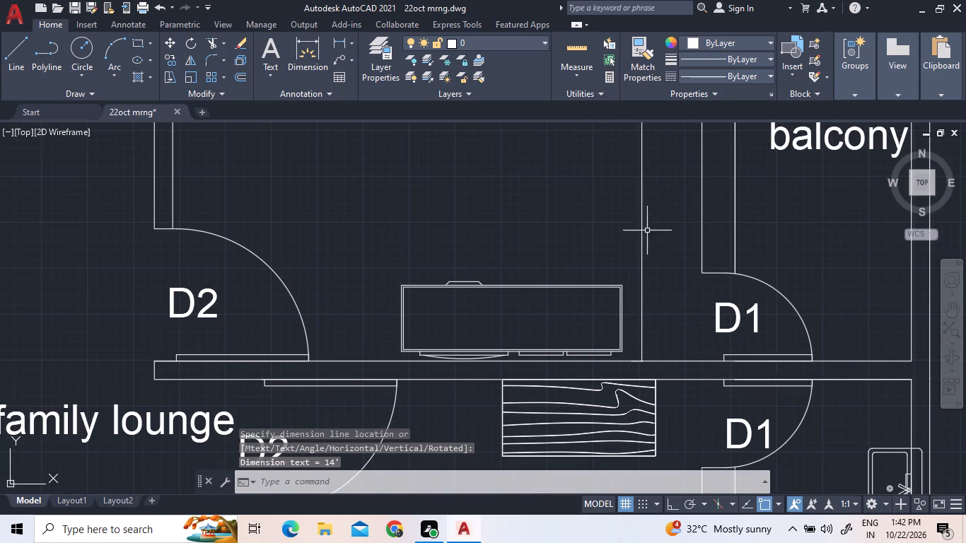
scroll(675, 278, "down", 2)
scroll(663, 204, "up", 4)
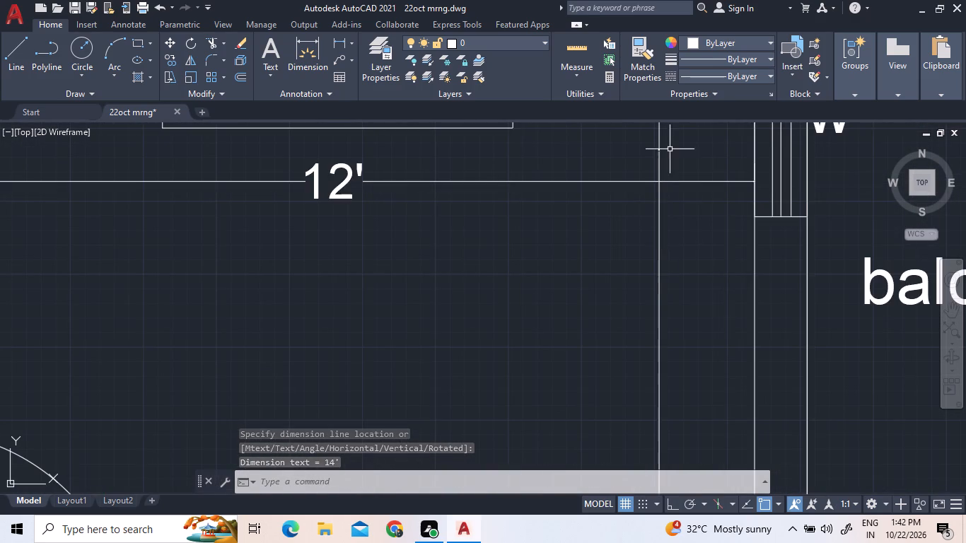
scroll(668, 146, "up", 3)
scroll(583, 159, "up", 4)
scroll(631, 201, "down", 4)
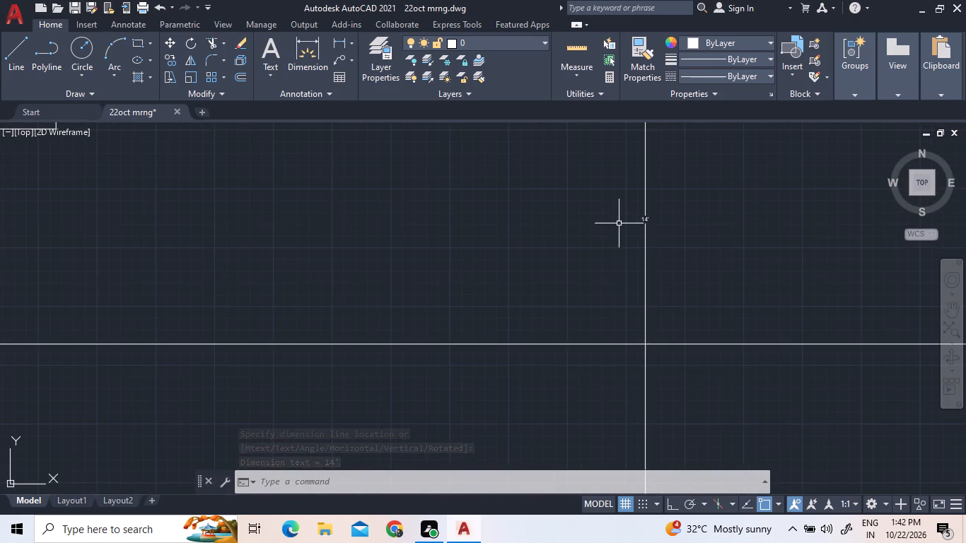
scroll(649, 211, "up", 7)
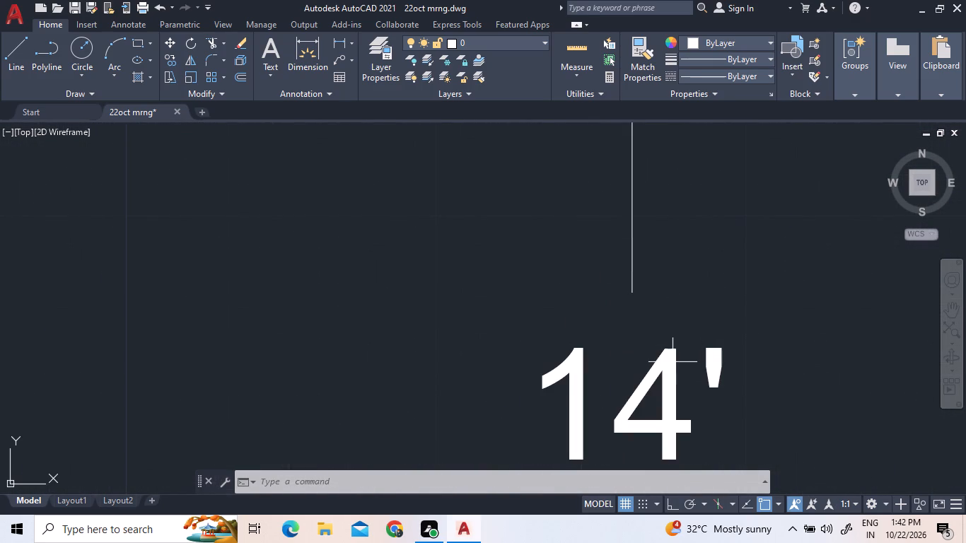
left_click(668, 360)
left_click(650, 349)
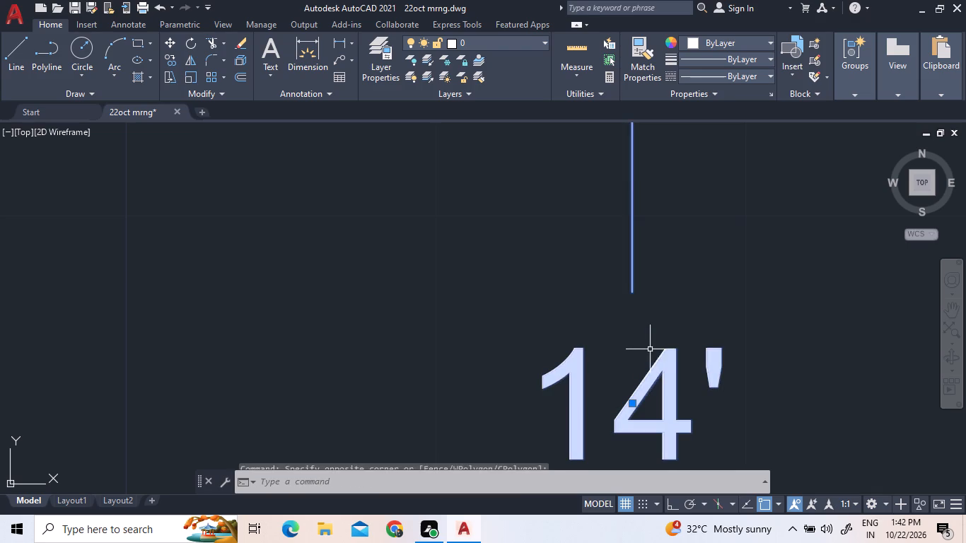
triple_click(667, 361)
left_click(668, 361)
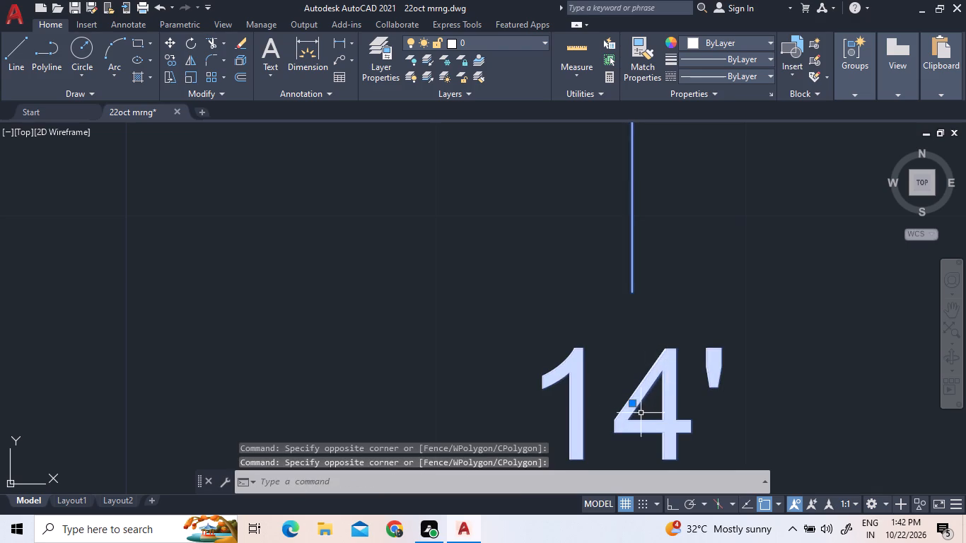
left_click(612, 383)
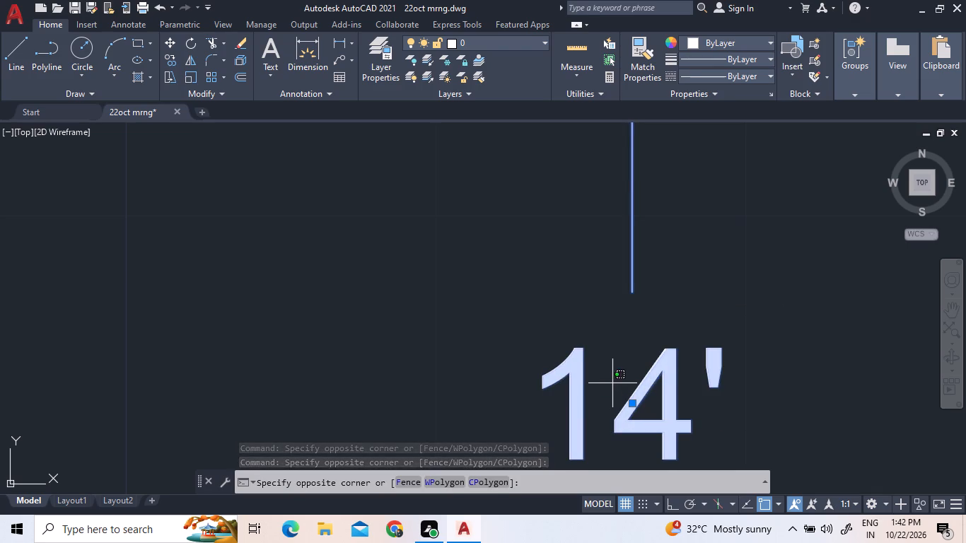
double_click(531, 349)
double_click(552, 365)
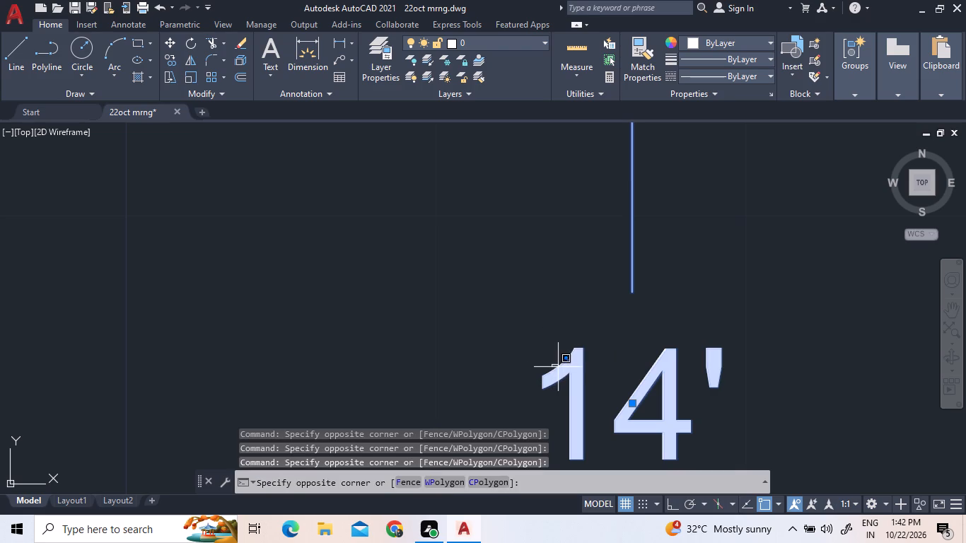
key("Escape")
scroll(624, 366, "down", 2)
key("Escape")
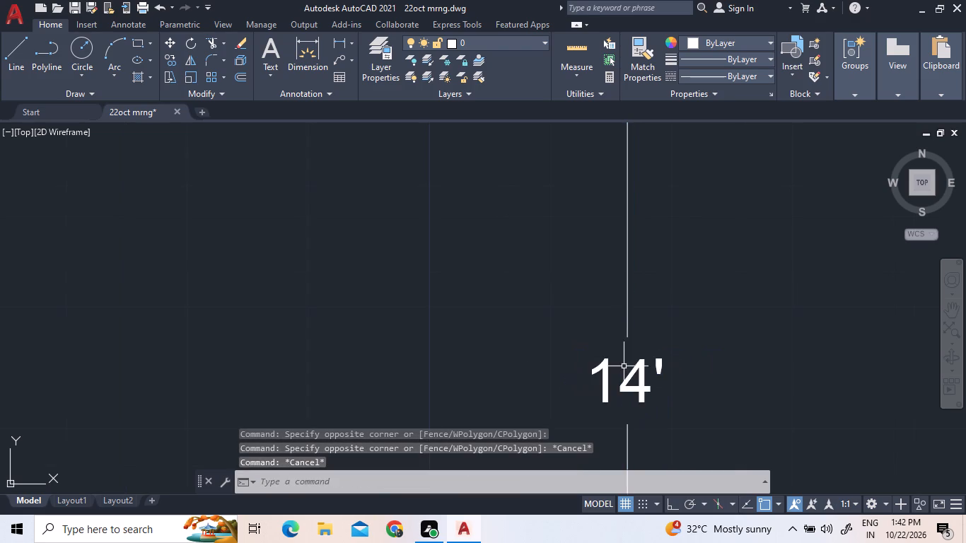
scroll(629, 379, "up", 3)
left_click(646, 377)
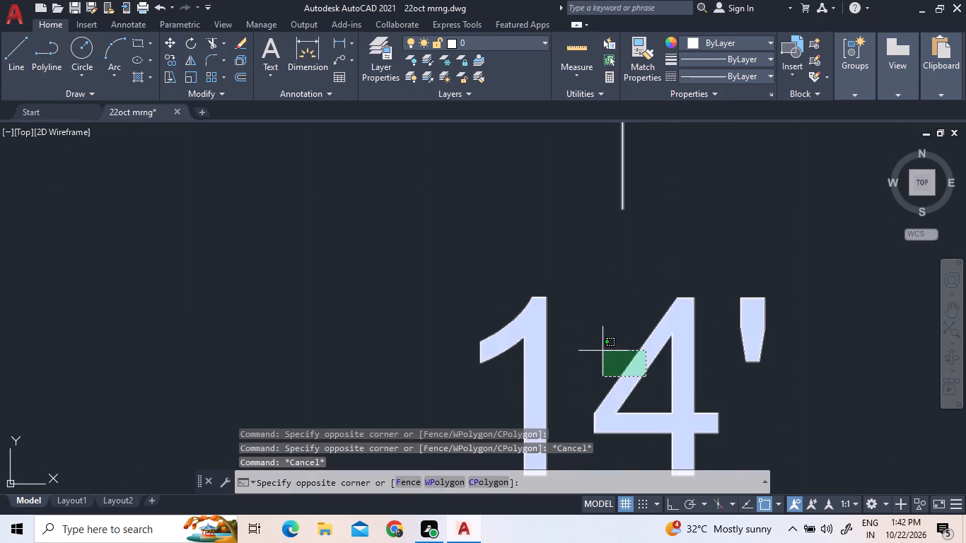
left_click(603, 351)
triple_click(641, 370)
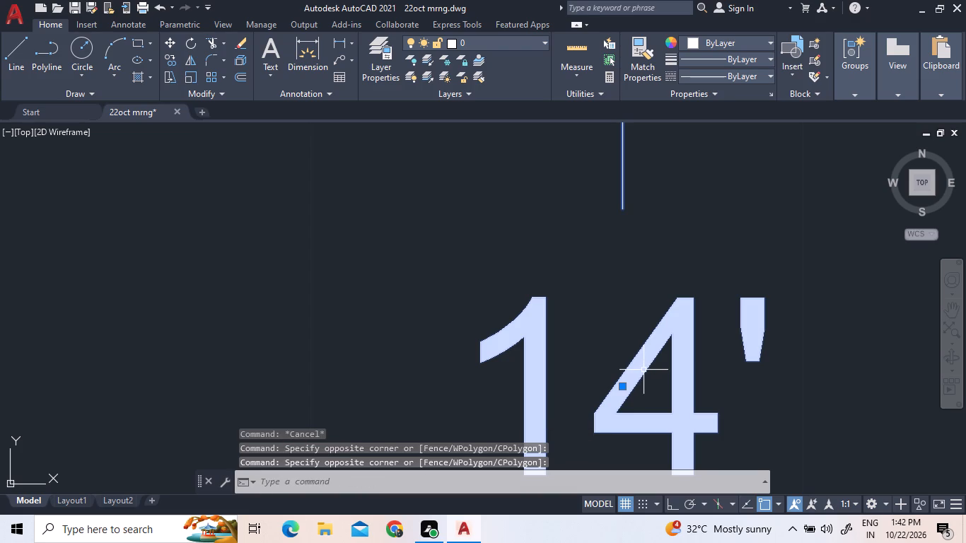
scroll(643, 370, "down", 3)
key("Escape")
Set the text height of master bedroom1's vertical dimension to 6" and finish editing its text.
triple_click(652, 366)
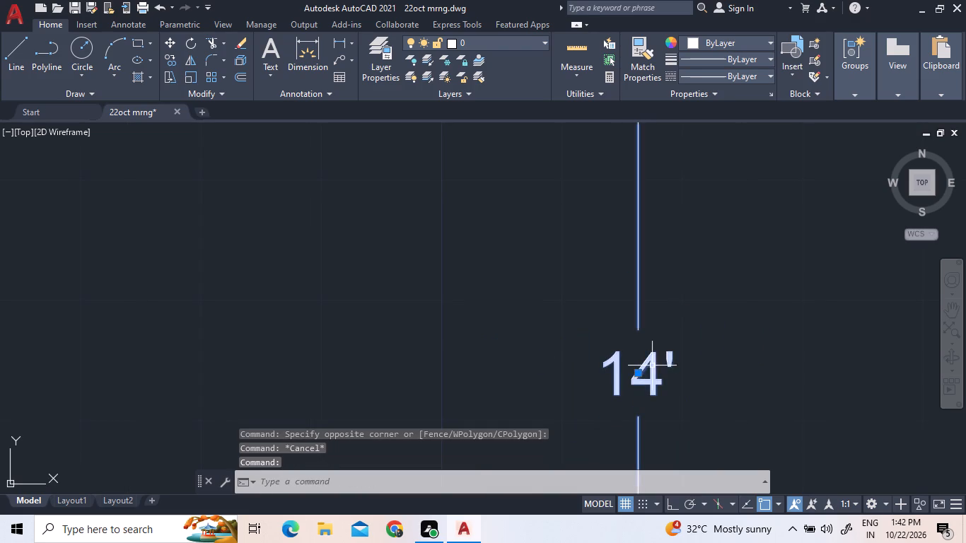
left_click(653, 363)
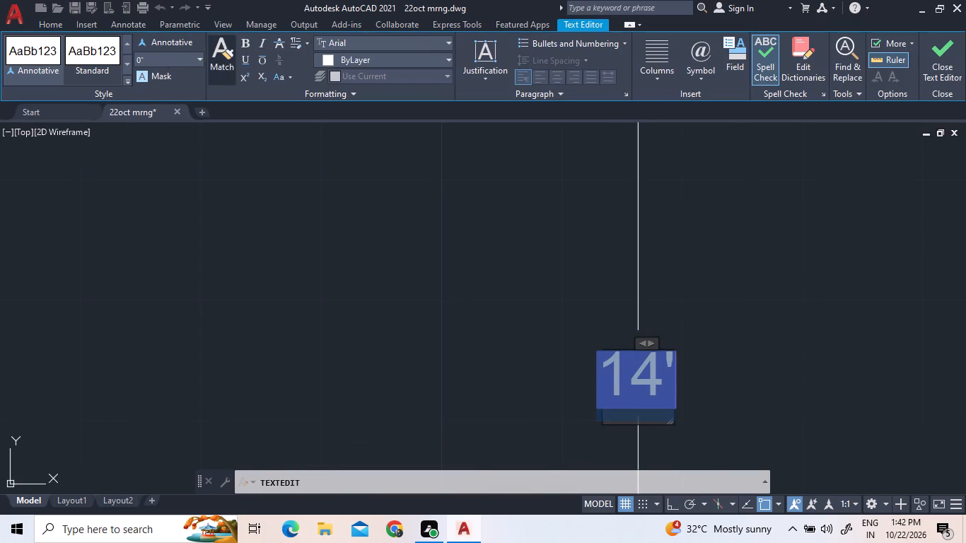
left_click(203, 63)
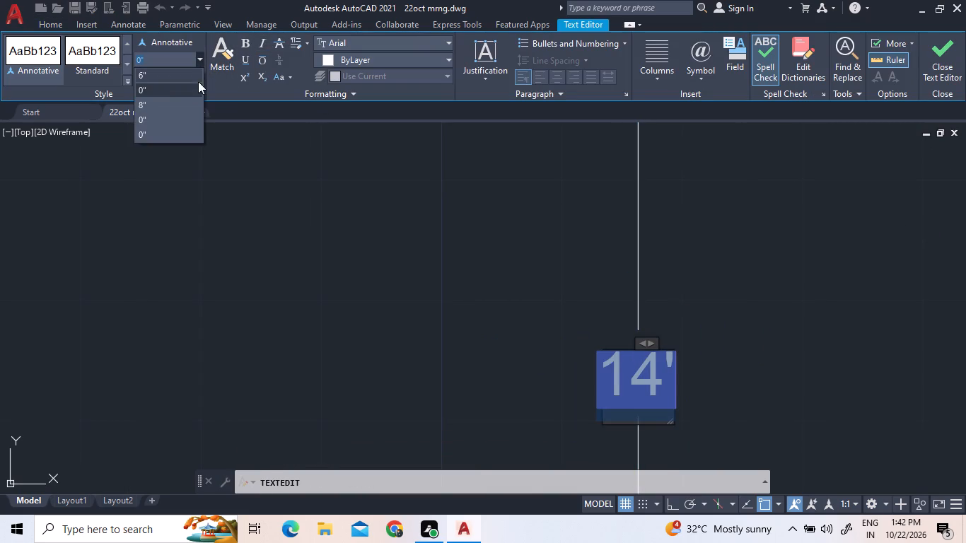
left_click(190, 78)
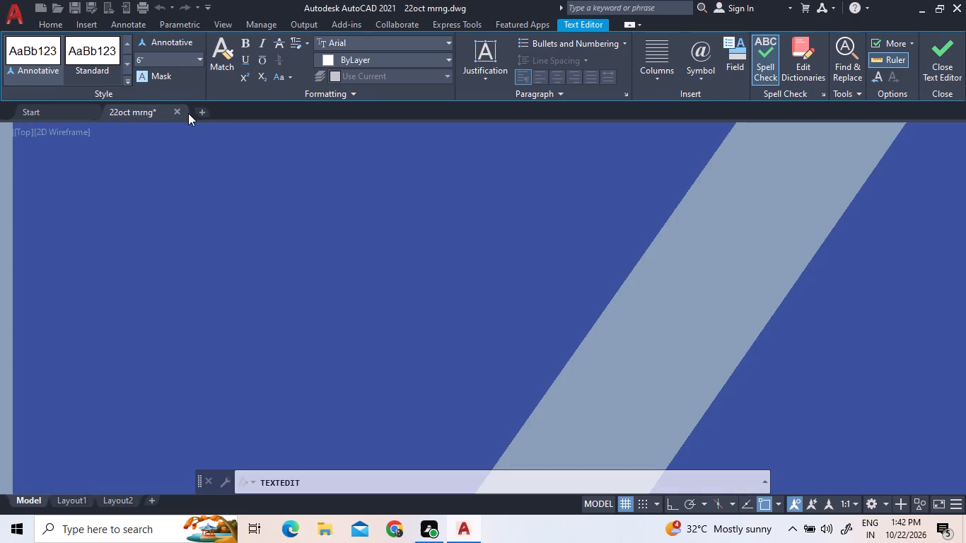
scroll(314, 234, "down", 7)
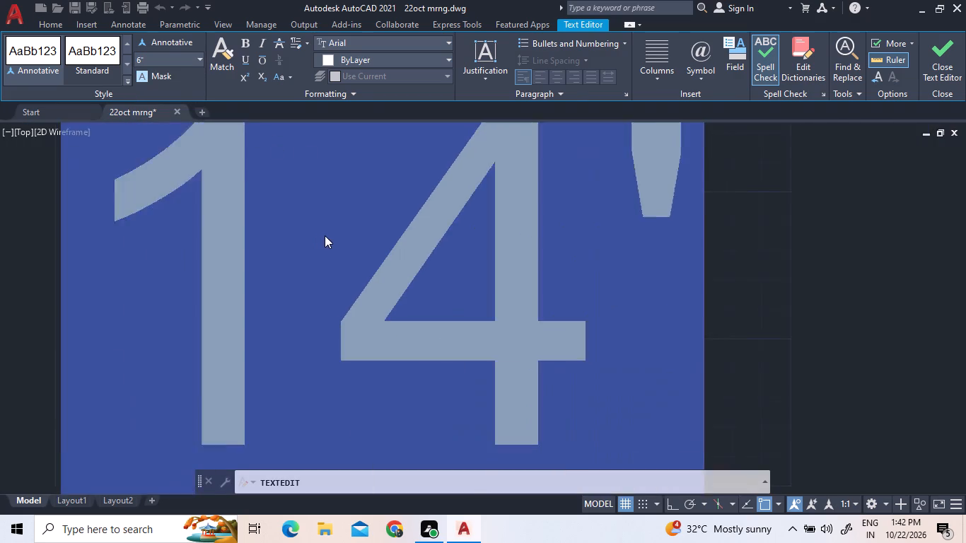
left_click(494, 274)
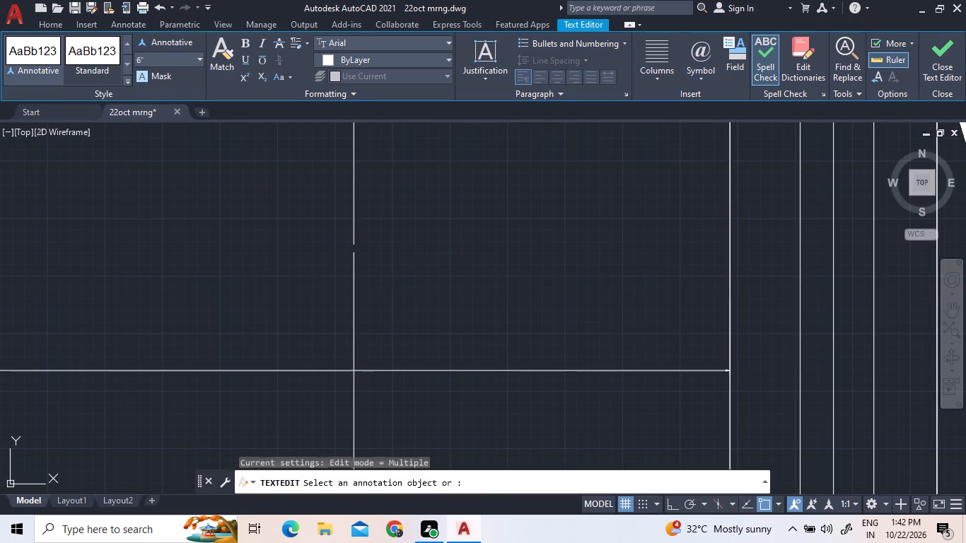
Add a horizontal linear dimension across the balcony between the inner faces of its side walls, placed between the balcony label and door D1.
scroll(496, 275, "down", 10)
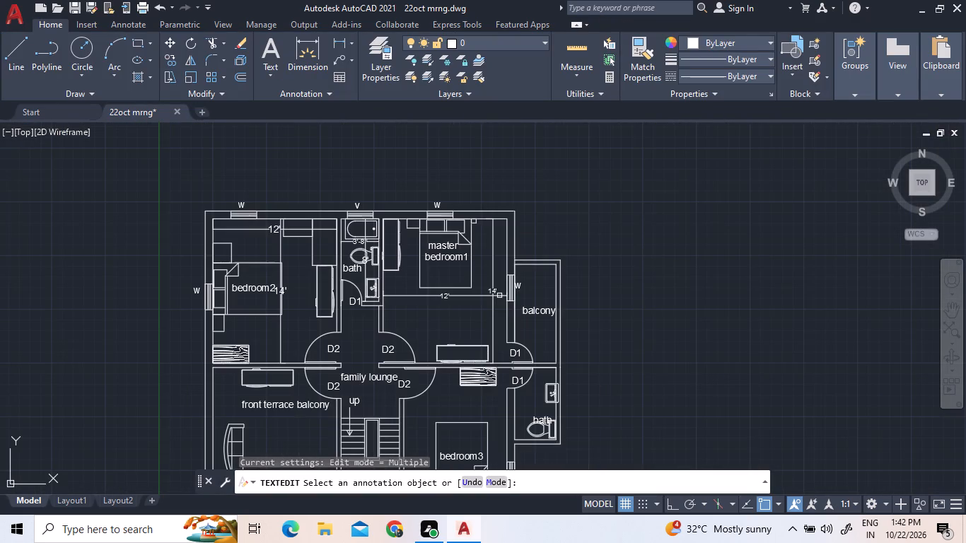
scroll(566, 353, "up", 3)
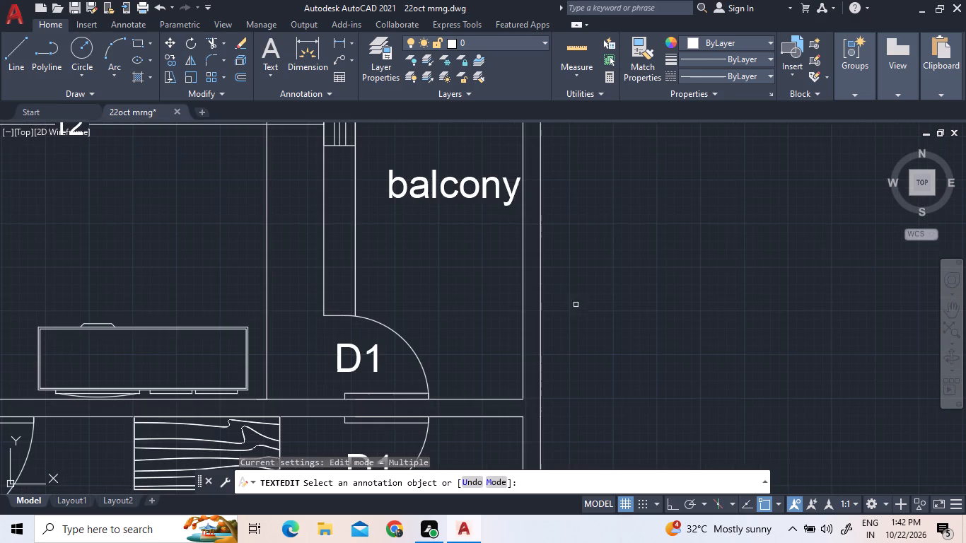
left_click(348, 42)
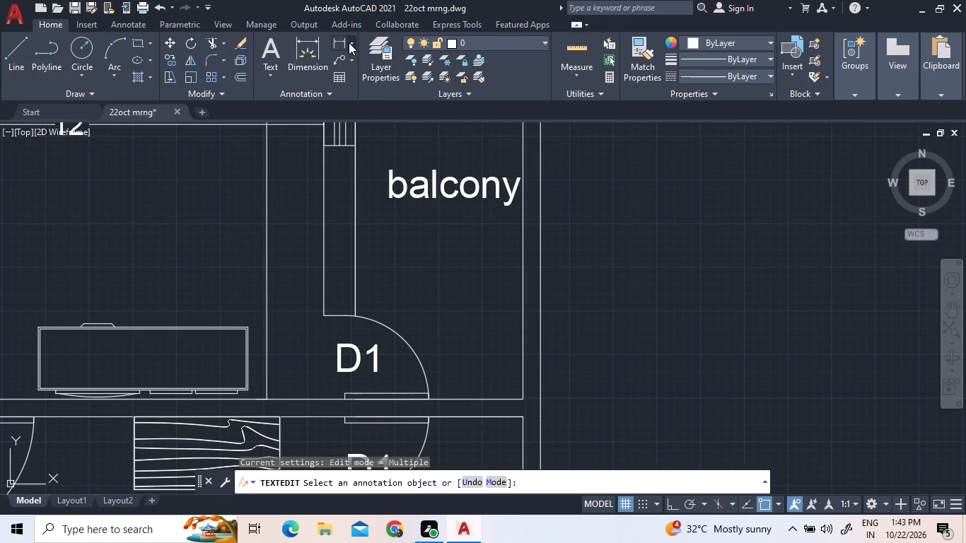
left_click(339, 45)
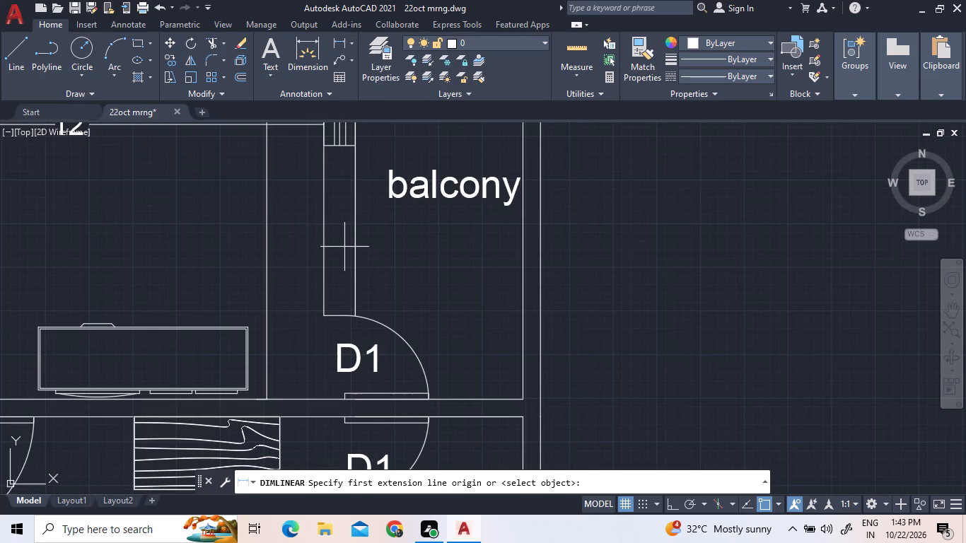
left_click(354, 249)
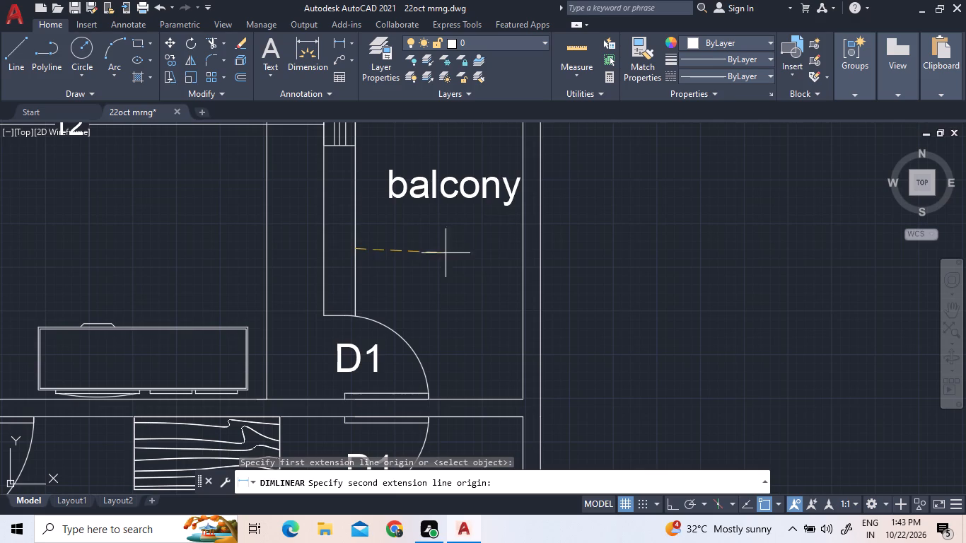
left_click(523, 247)
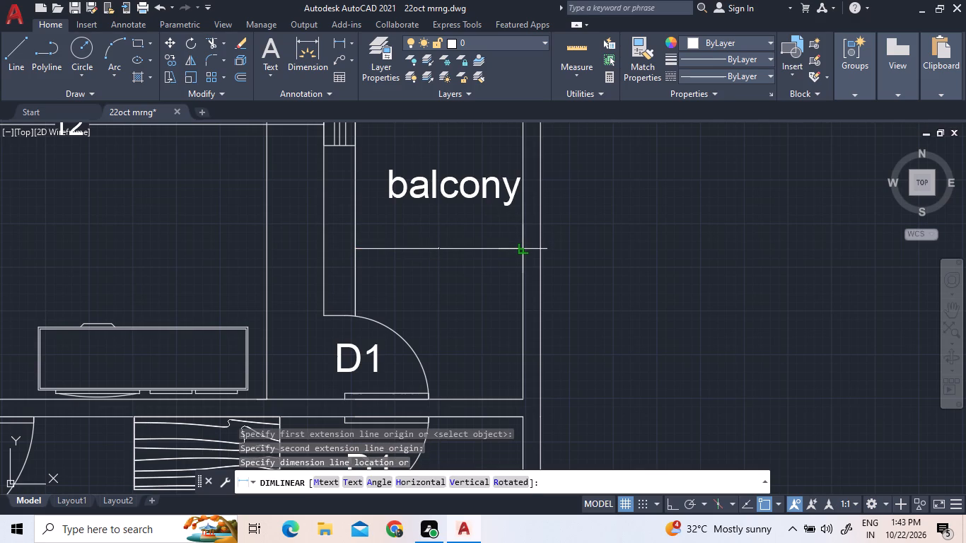
left_click(523, 246)
Set the text height of the balcony's horizontal dimension to 6" and close the text edit.
scroll(433, 252, "up", 4)
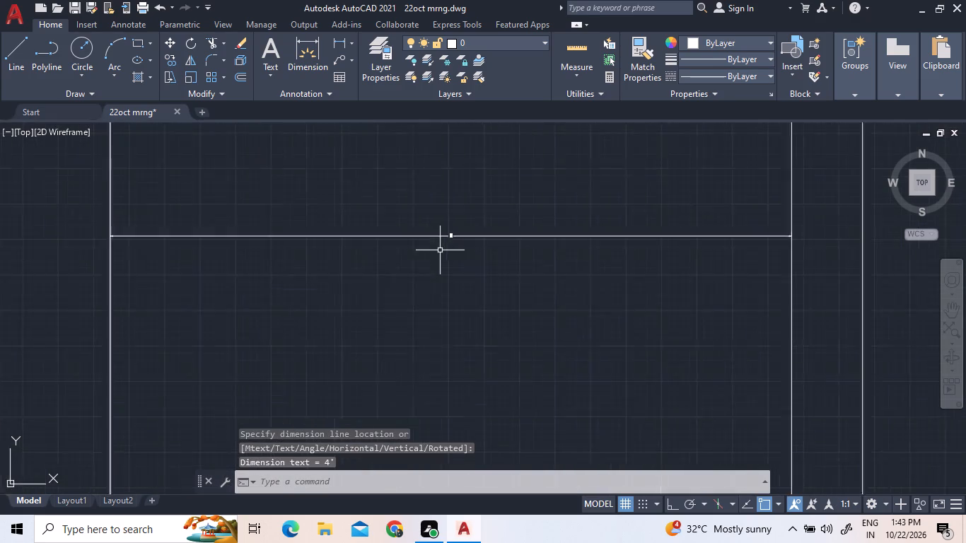
scroll(440, 250, "up", 2)
scroll(495, 182, "up", 3)
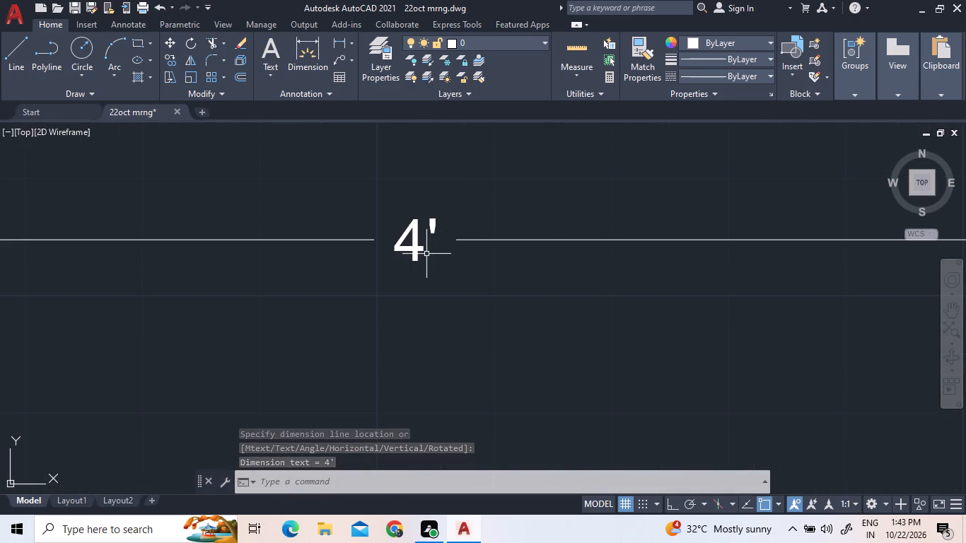
left_click(414, 252)
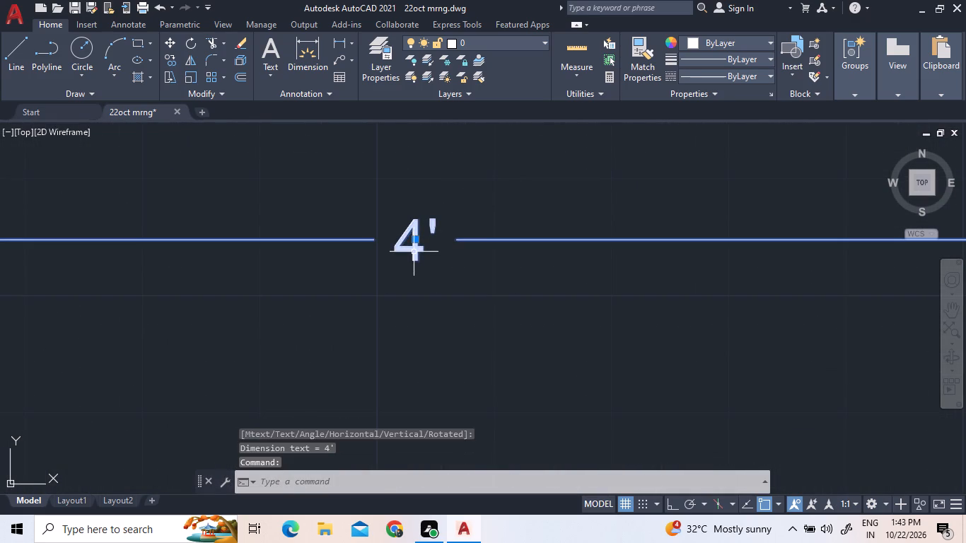
double_click(414, 243)
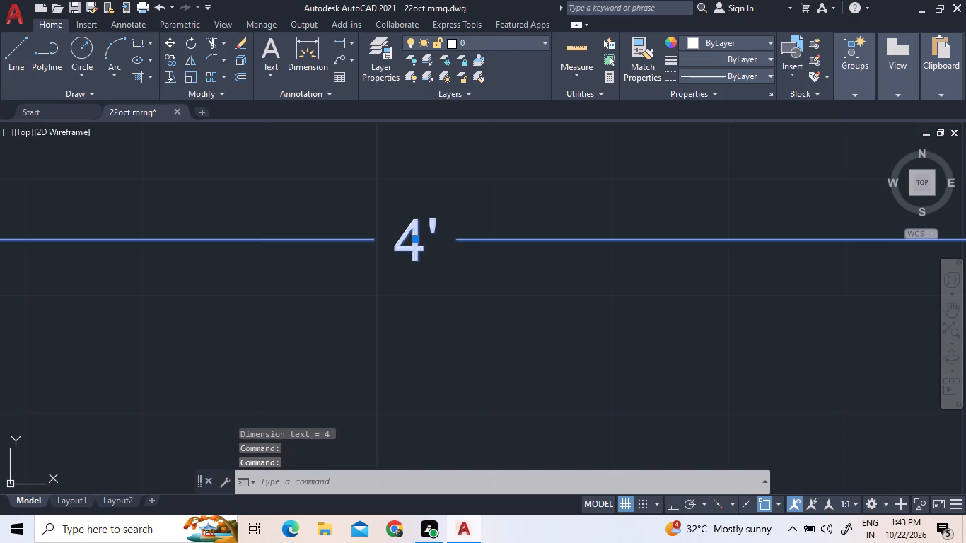
left_click(420, 248)
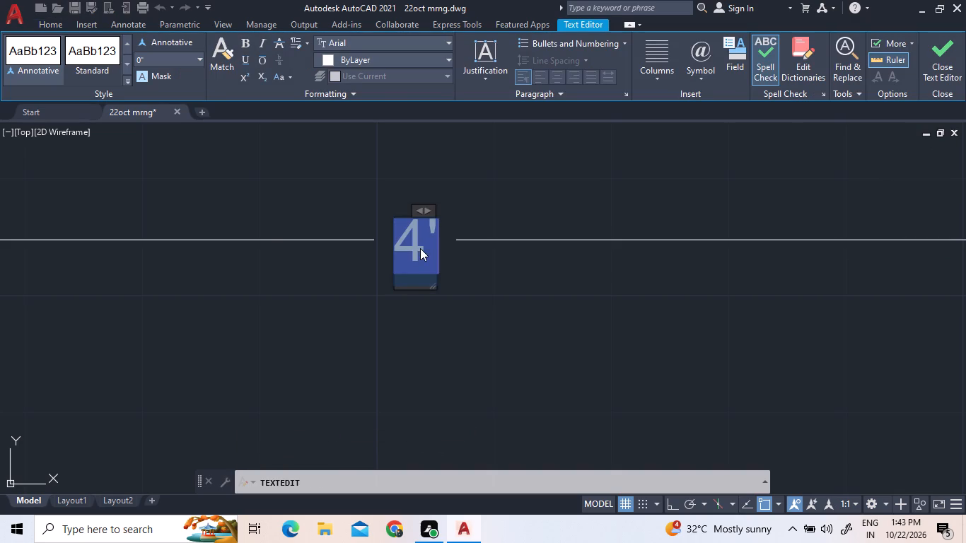
left_click(200, 64)
left_click(186, 79)
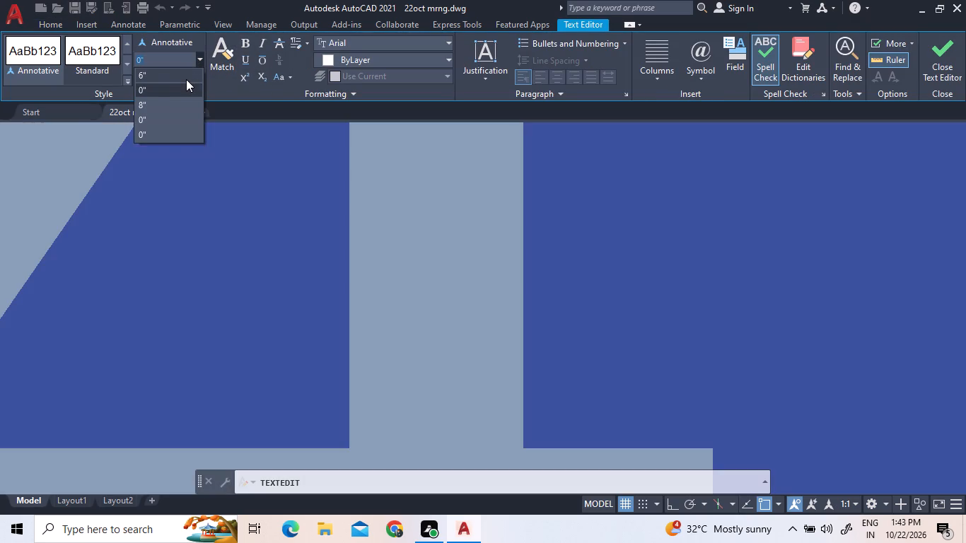
scroll(336, 332, "down", 6)
left_click(484, 276)
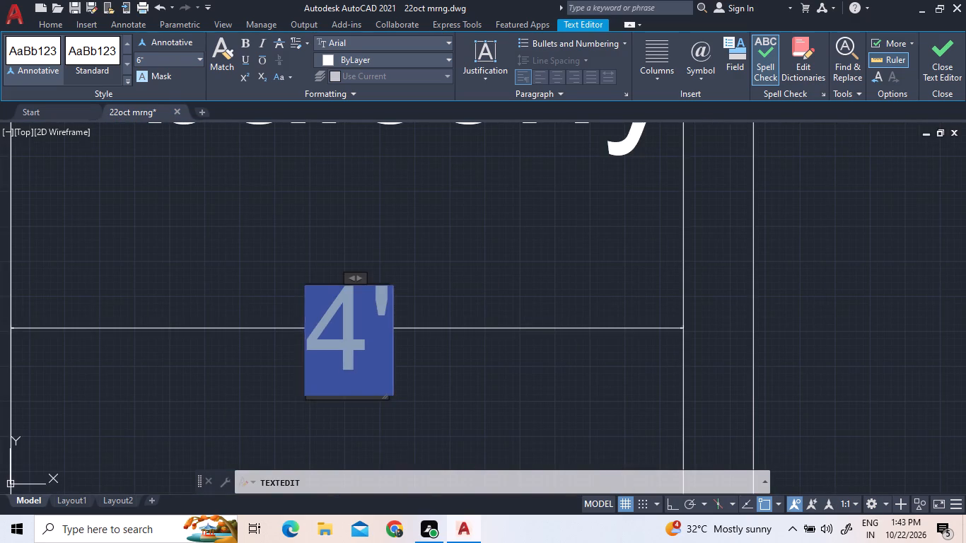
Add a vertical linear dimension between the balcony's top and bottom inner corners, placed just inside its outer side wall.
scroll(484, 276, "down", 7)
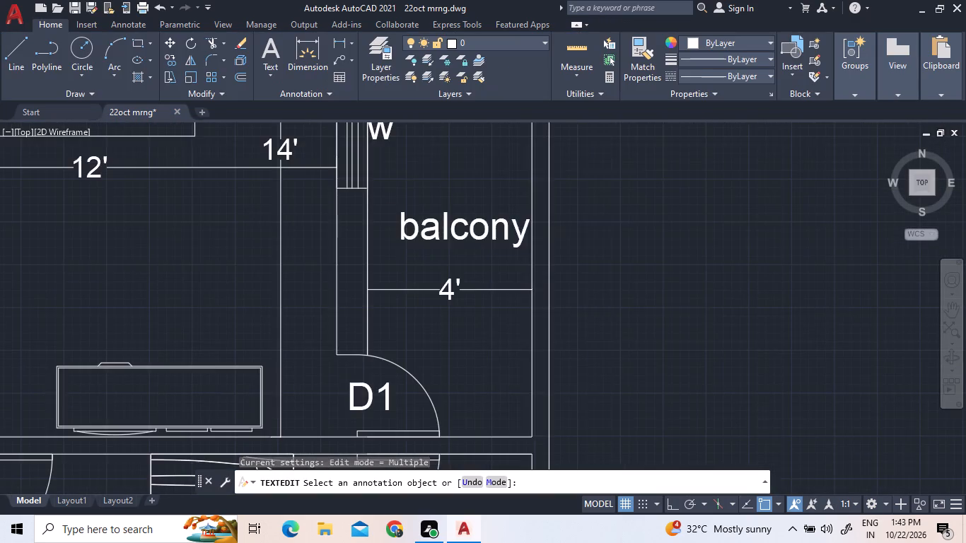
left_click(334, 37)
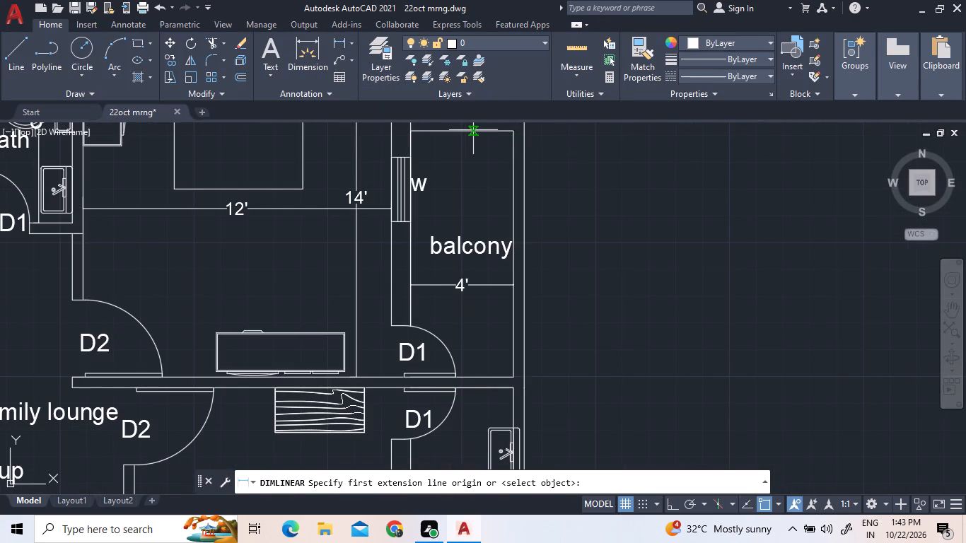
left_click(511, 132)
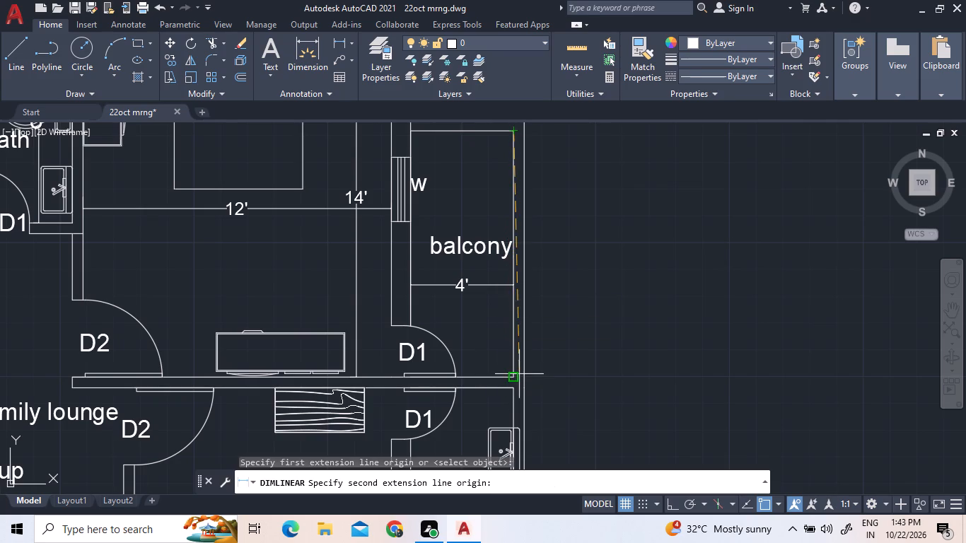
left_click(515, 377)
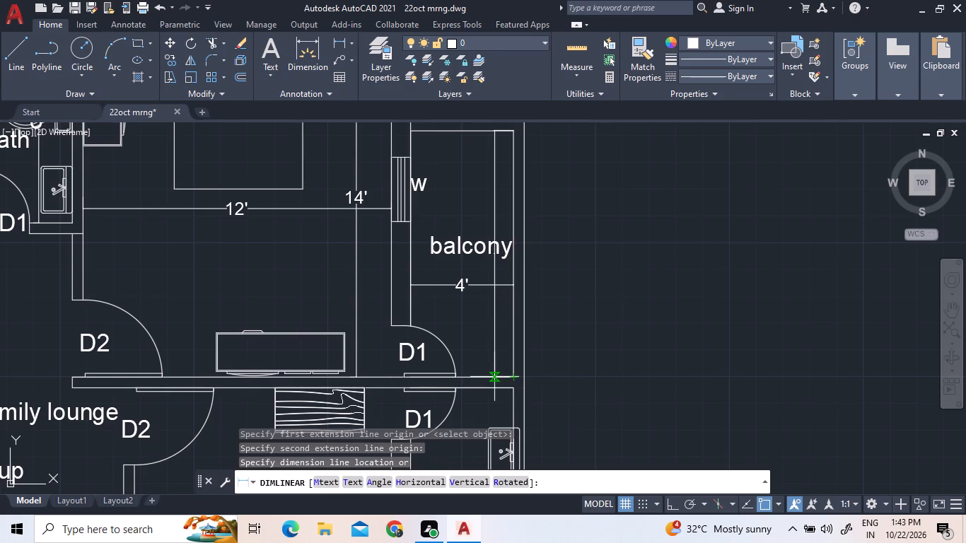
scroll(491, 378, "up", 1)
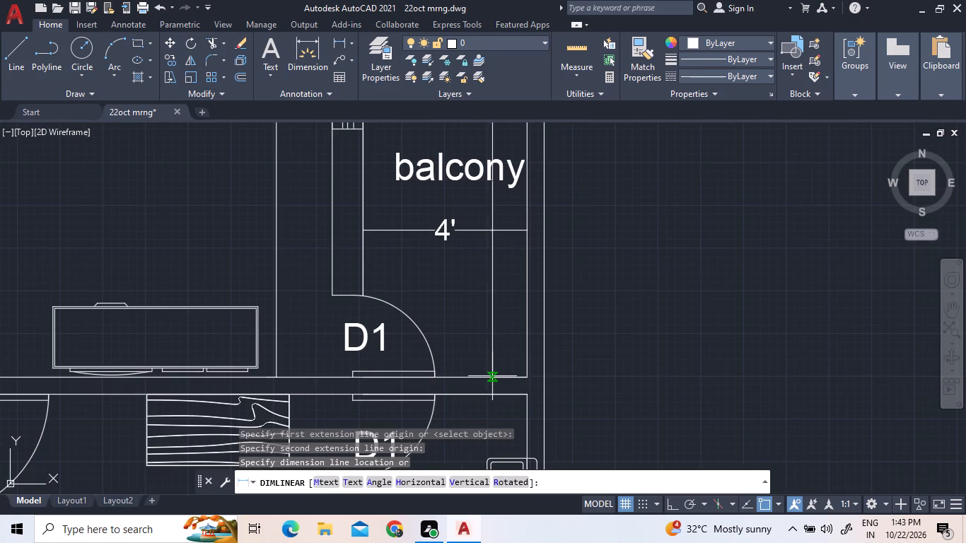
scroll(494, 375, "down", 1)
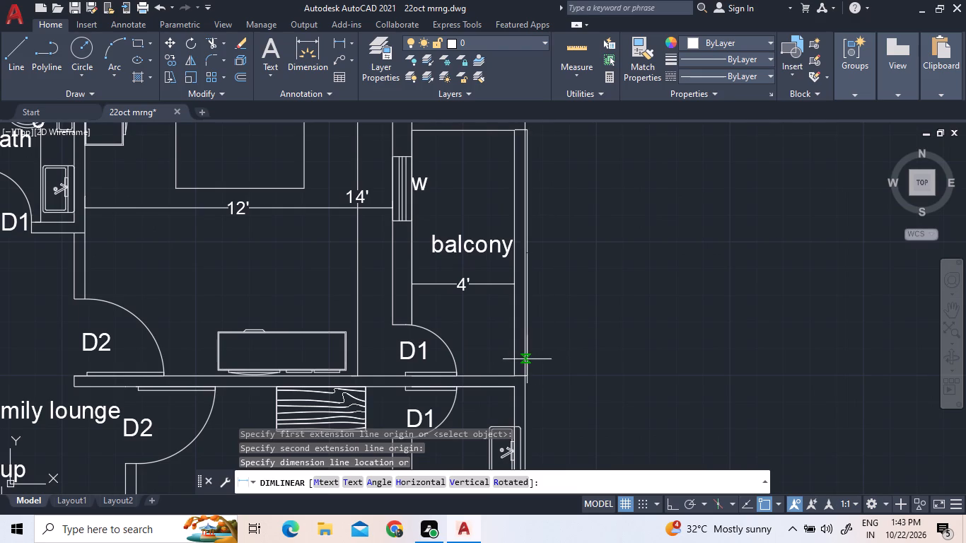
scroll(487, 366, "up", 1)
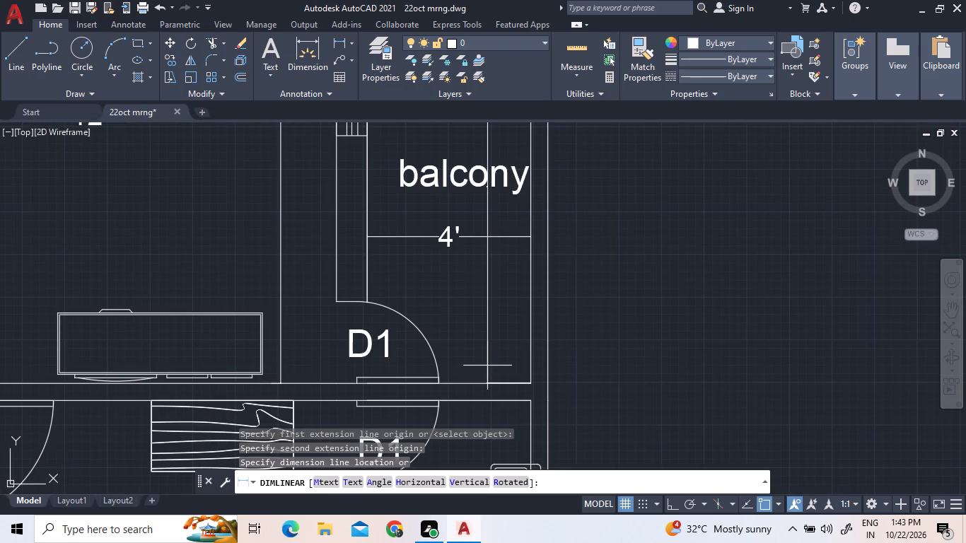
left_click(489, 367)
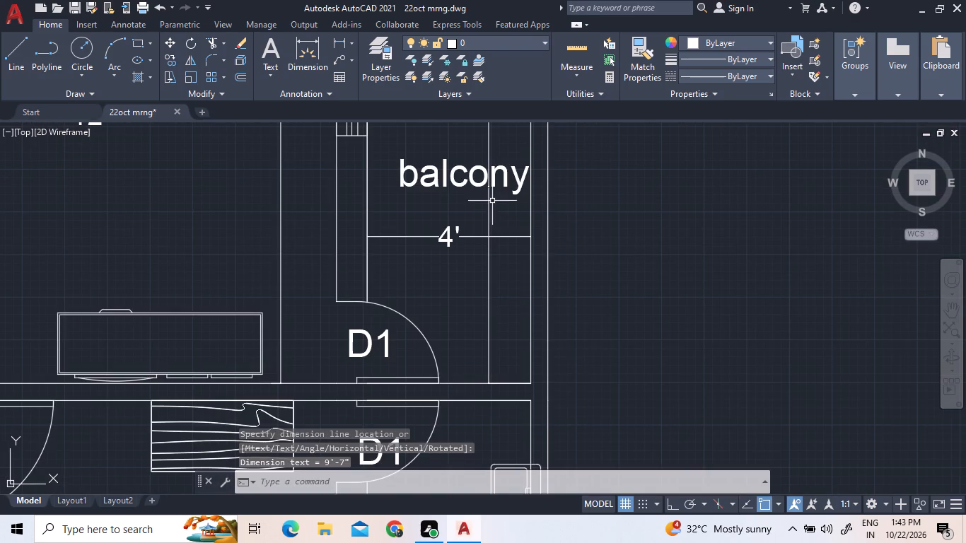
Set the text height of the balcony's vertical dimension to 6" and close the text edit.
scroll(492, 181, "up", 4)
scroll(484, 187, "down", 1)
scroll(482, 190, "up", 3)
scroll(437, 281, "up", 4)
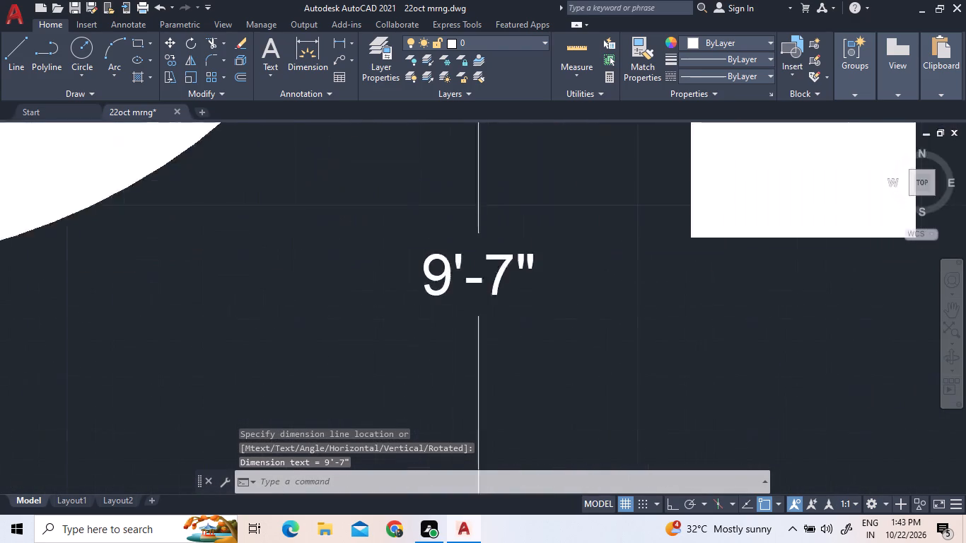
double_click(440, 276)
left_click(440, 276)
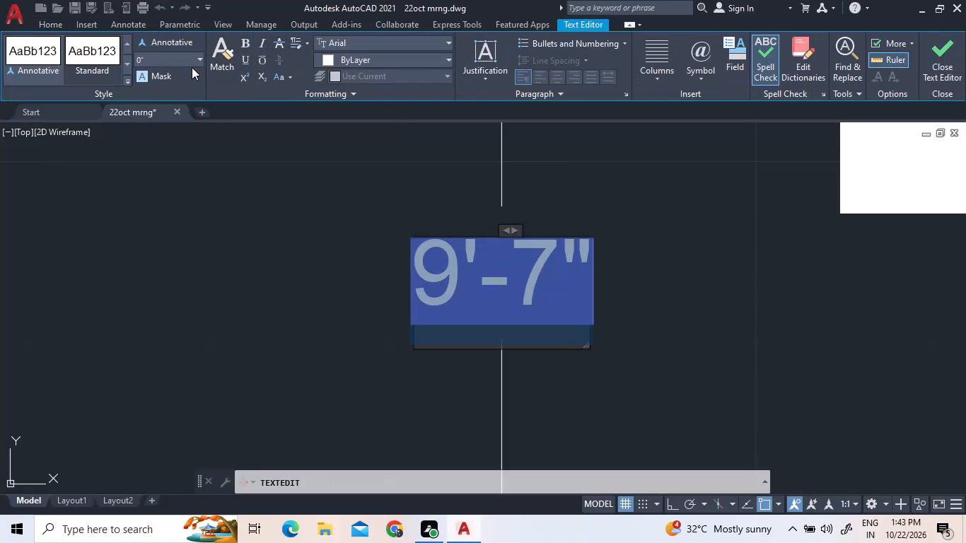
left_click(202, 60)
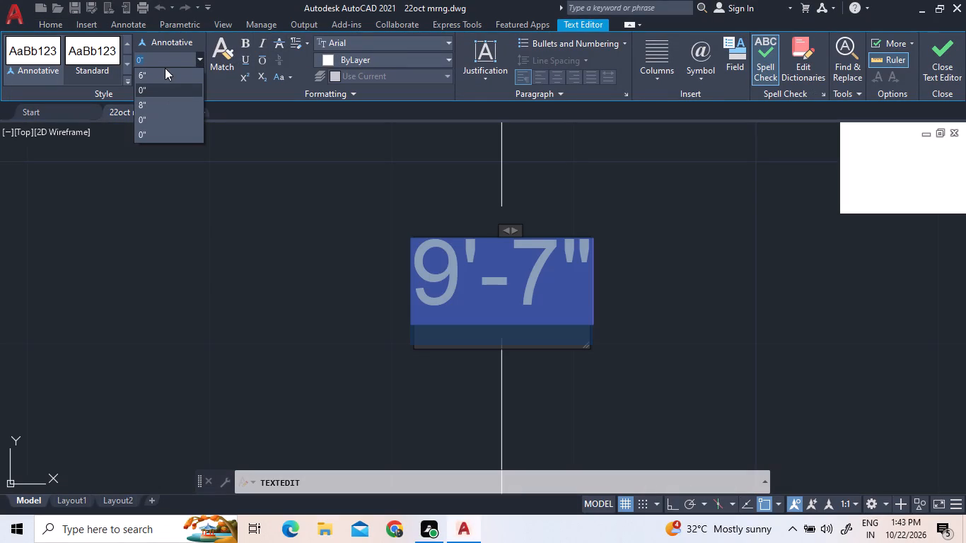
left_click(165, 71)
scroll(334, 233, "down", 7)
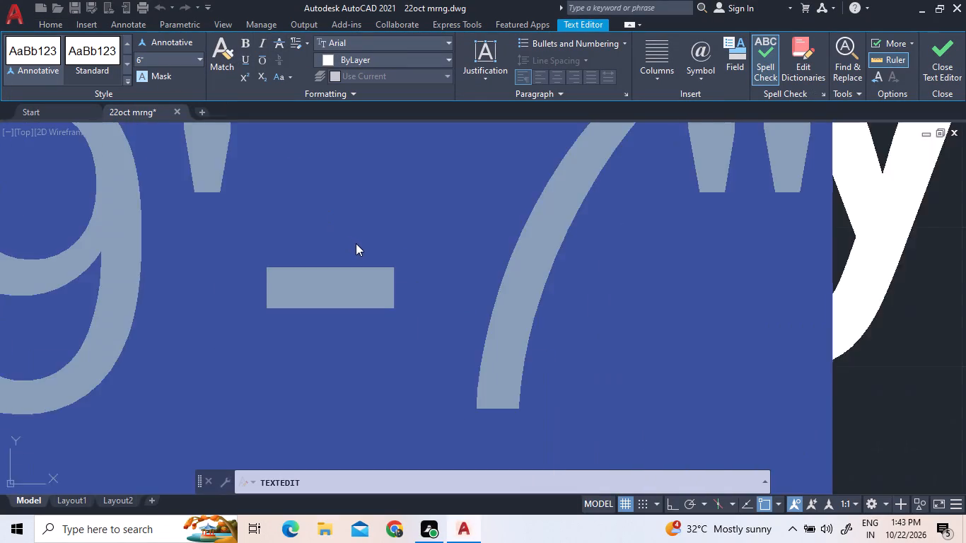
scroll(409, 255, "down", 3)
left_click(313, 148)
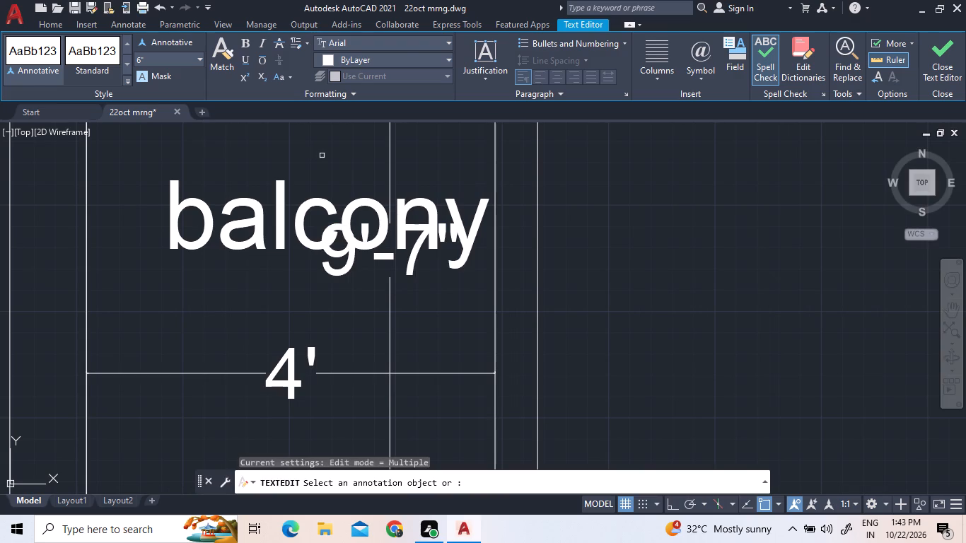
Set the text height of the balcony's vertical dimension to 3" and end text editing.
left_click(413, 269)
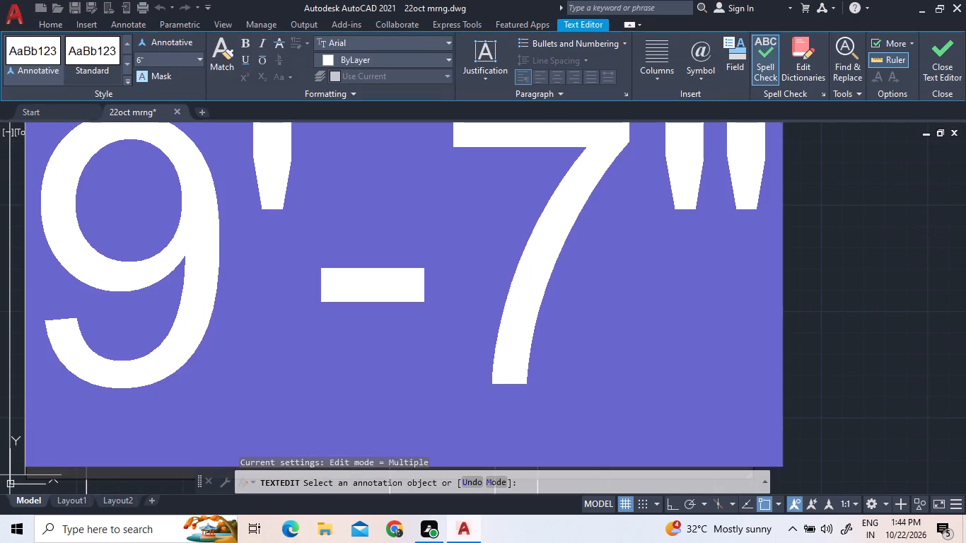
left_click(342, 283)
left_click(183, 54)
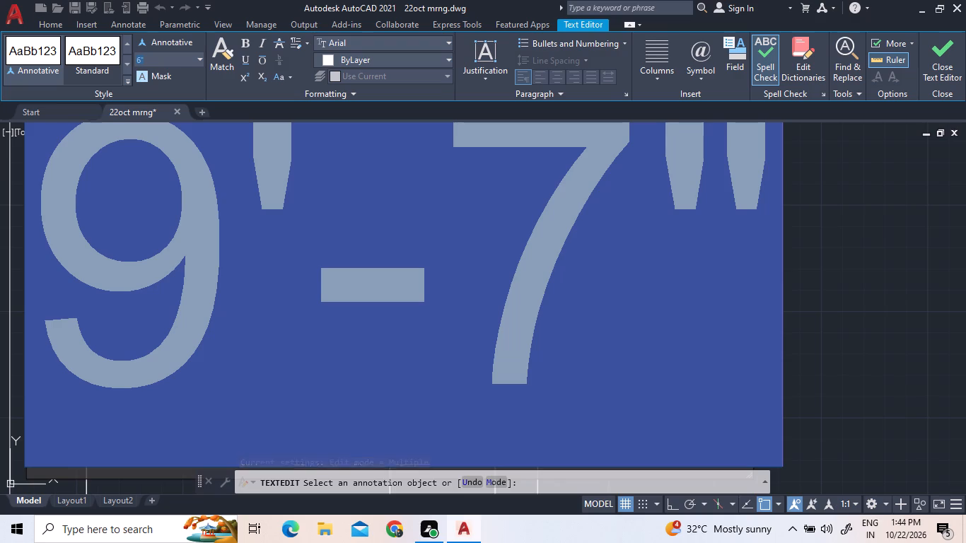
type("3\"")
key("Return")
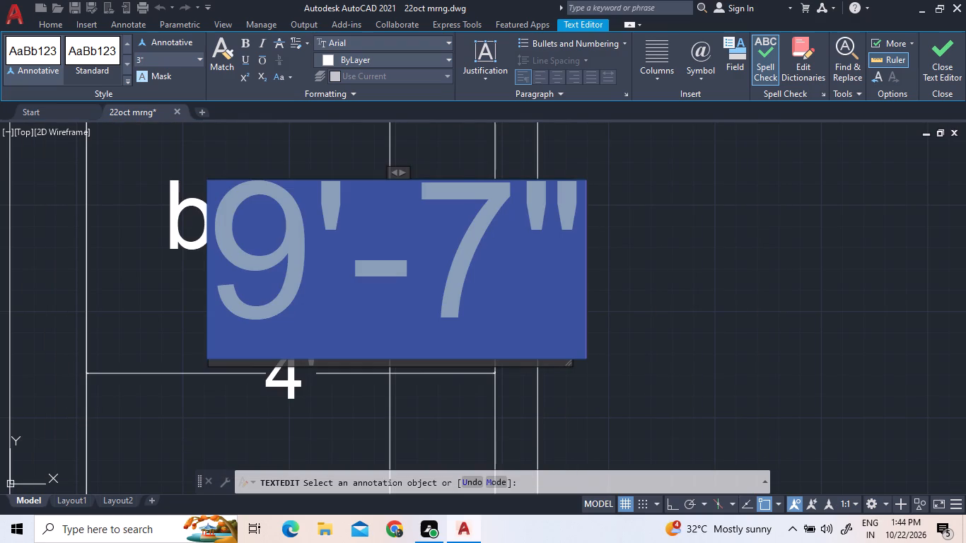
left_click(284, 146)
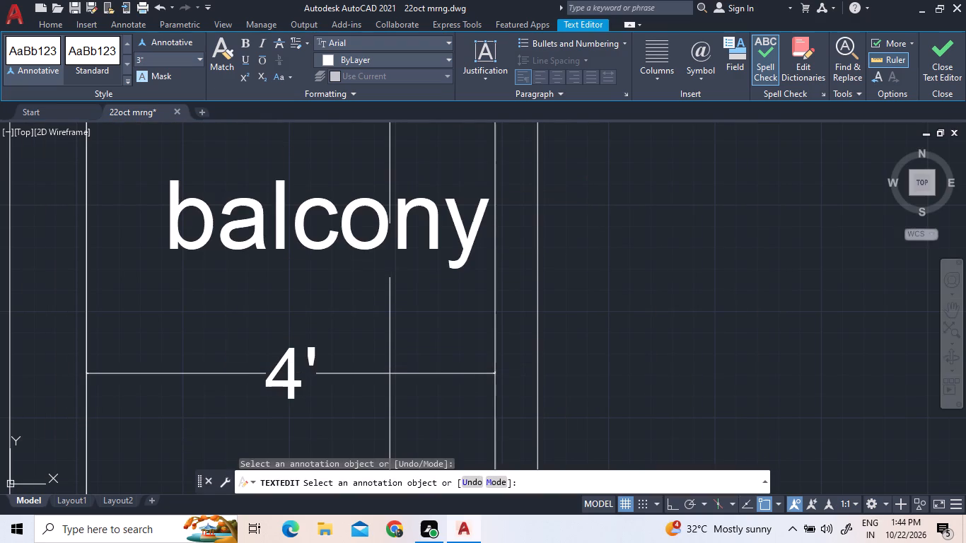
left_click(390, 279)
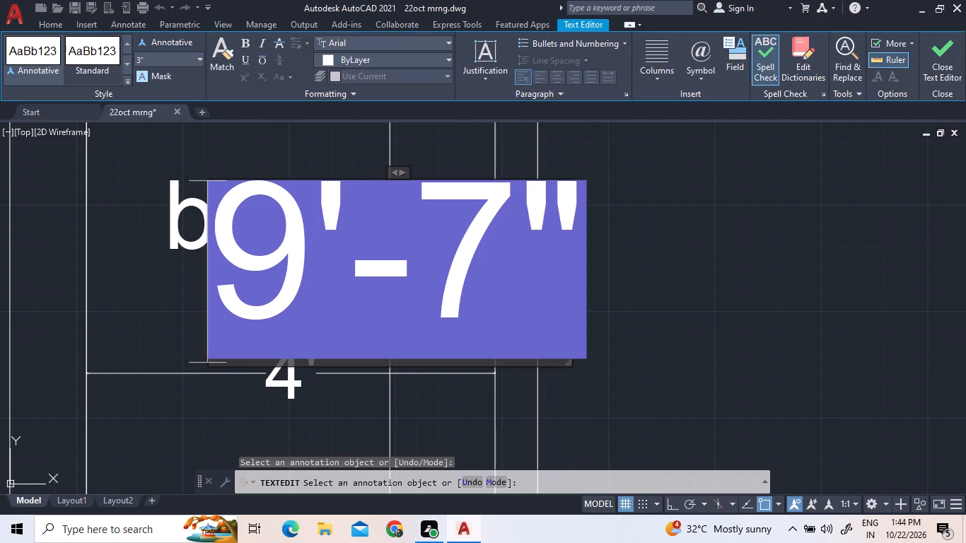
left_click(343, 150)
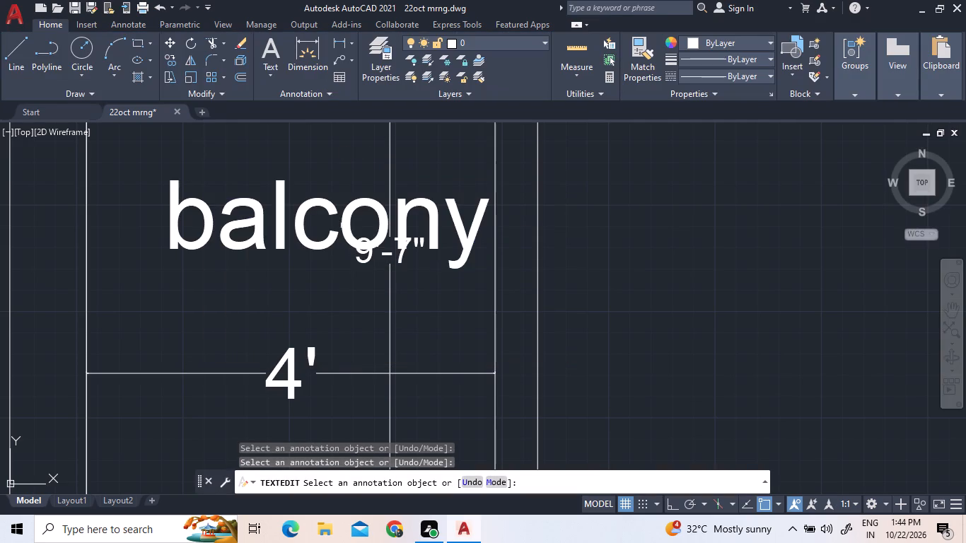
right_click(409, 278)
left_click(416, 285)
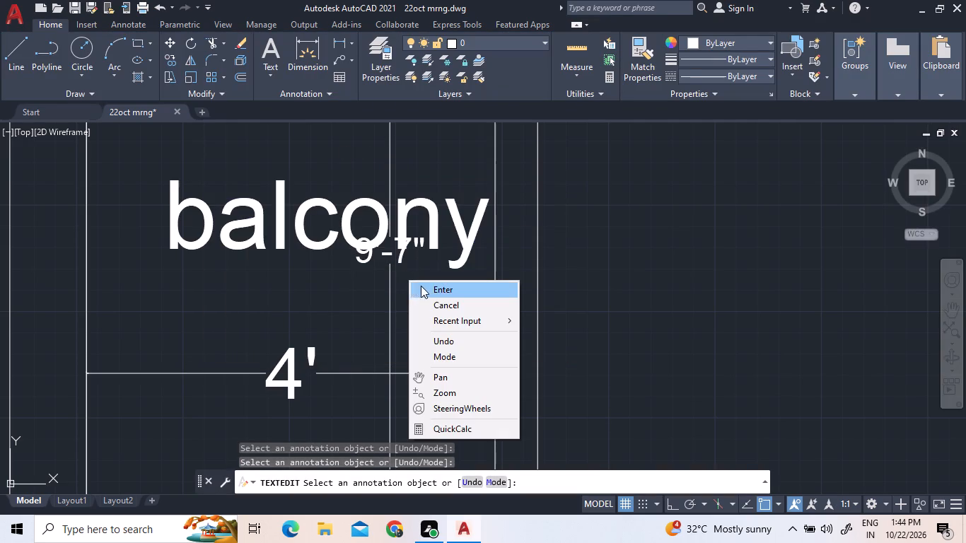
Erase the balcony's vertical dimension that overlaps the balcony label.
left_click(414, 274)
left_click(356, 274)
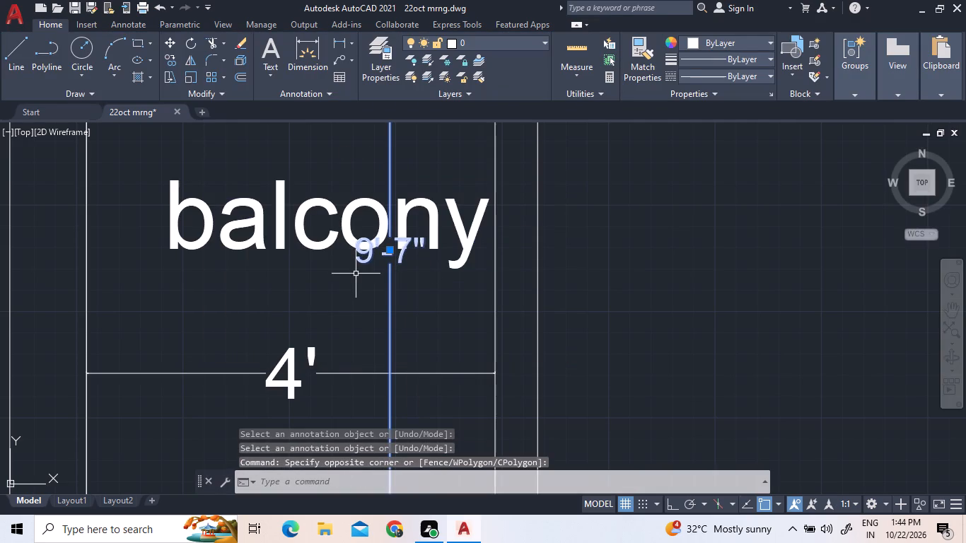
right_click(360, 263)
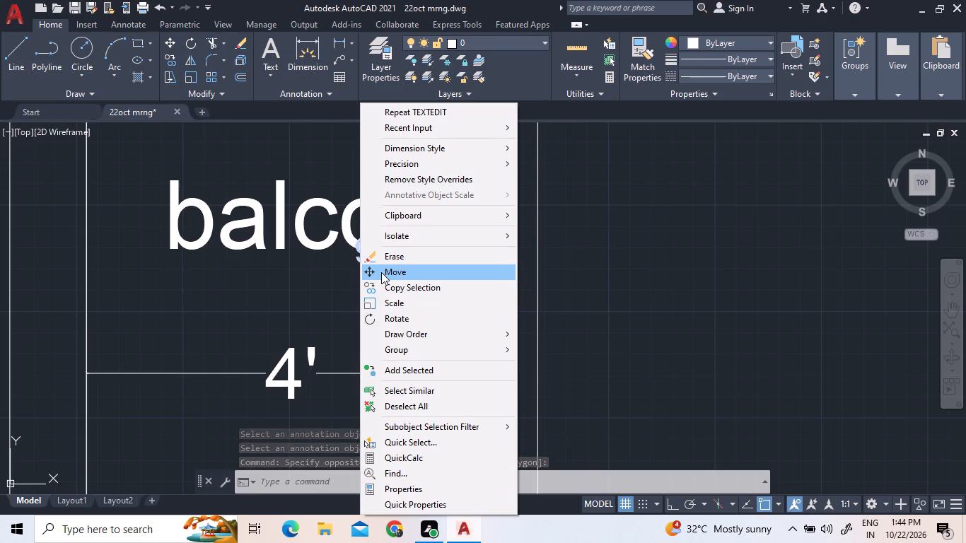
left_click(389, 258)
Draw a line along the inner face of the balcony's outer side wall, from its top corner to its bottom corner and back.
scroll(390, 266, "down", 3)
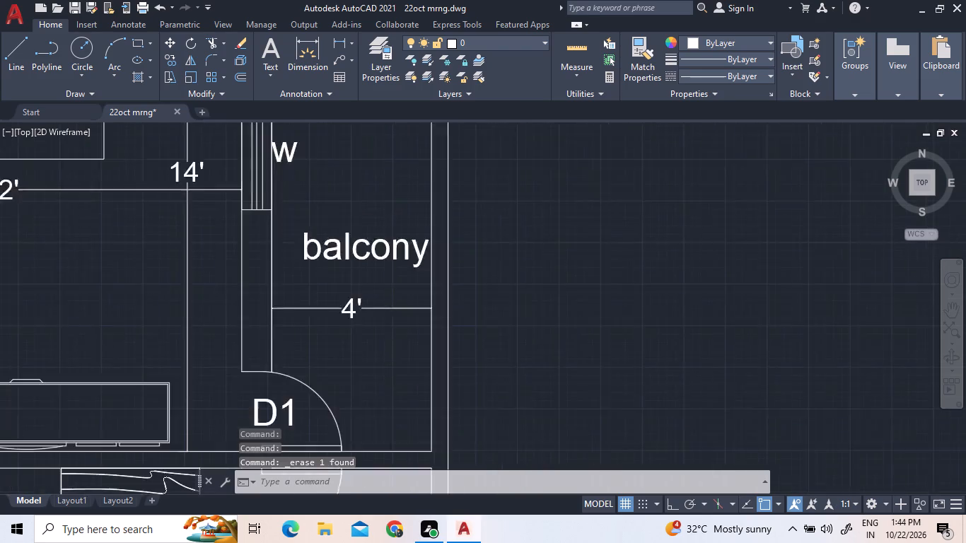
left_click(14, 62)
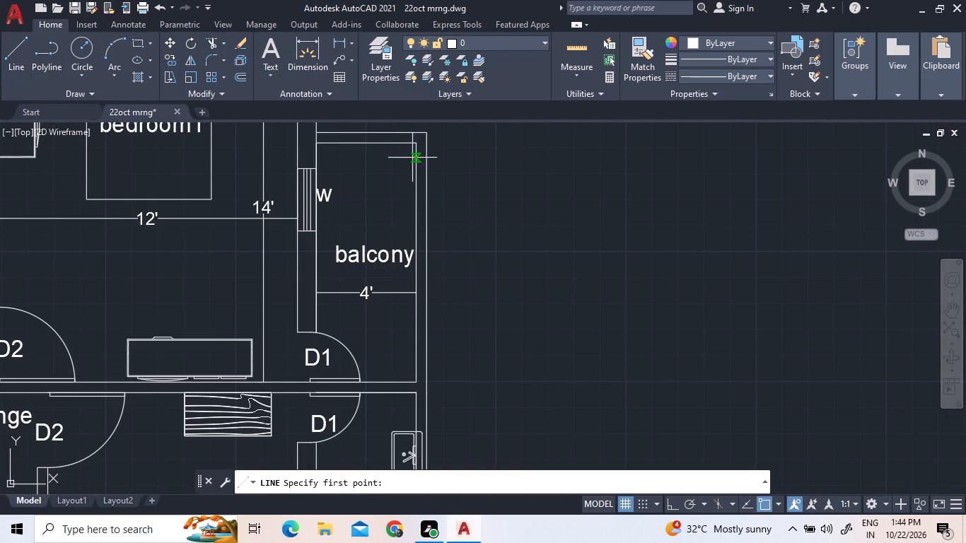
left_click(412, 147)
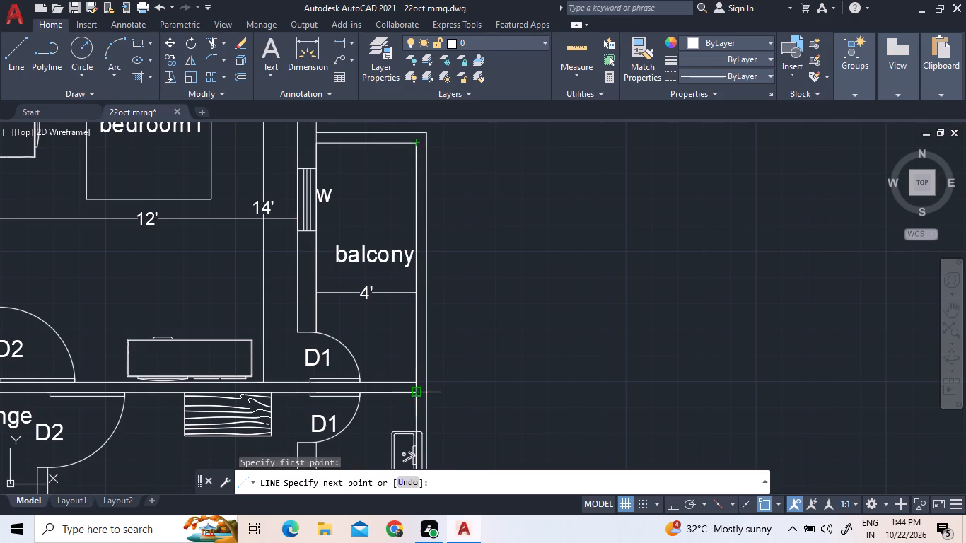
left_click(419, 381)
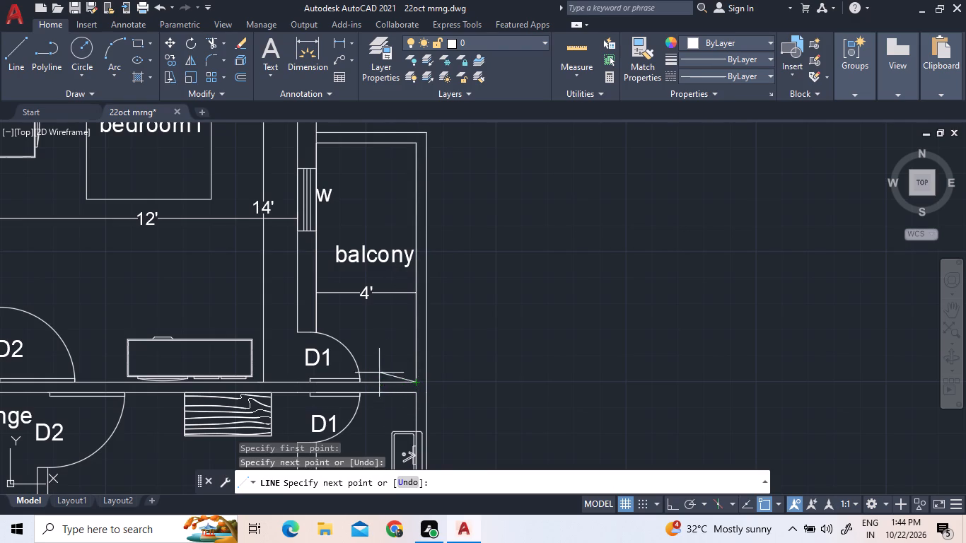
left_click(414, 142)
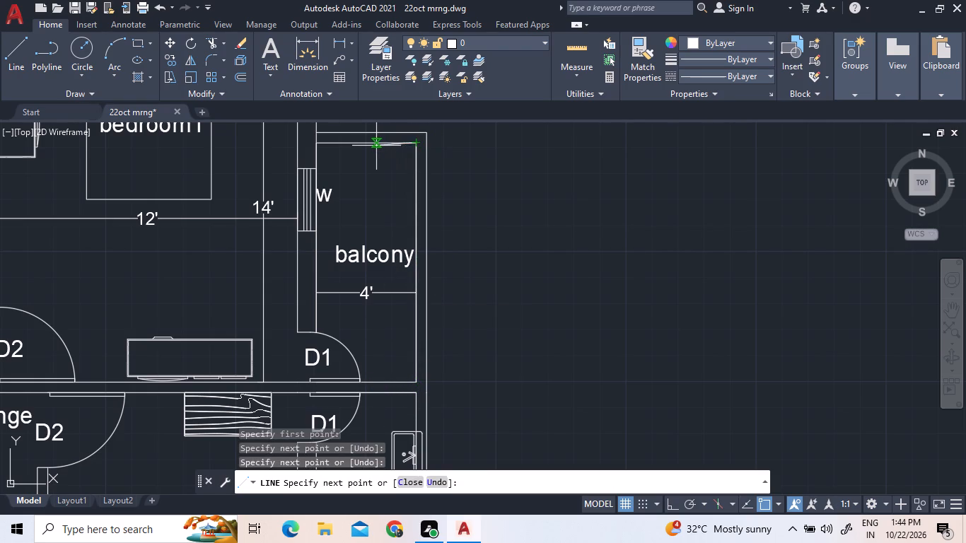
right_click(470, 203)
left_click(482, 209)
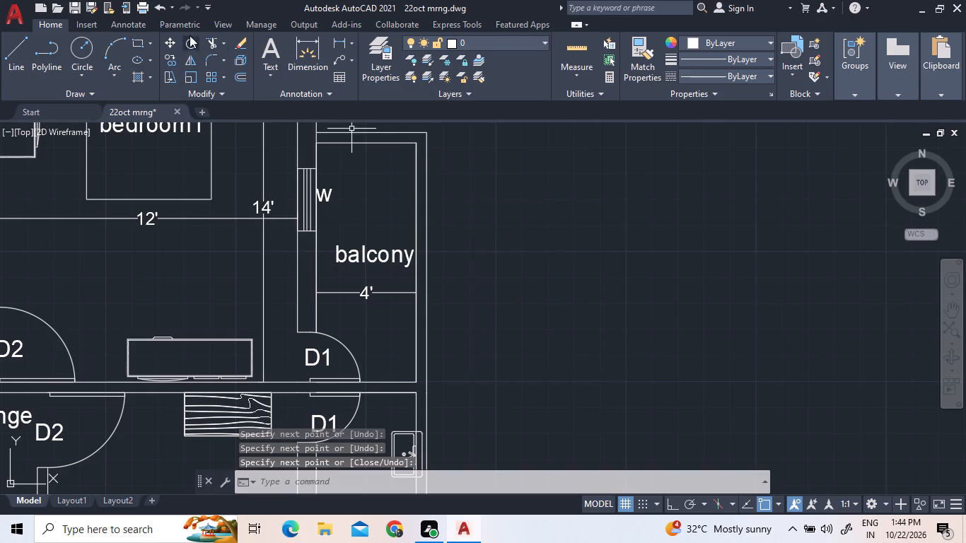
Erase the line drawn along the inner face of the balcony's outer side wall.
left_click(415, 213)
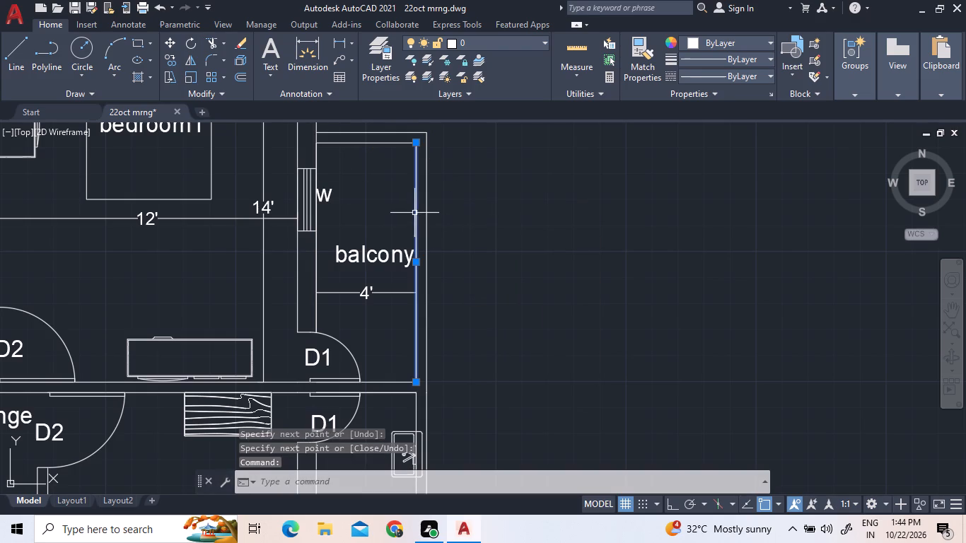
right_click(528, 274)
left_click(551, 260)
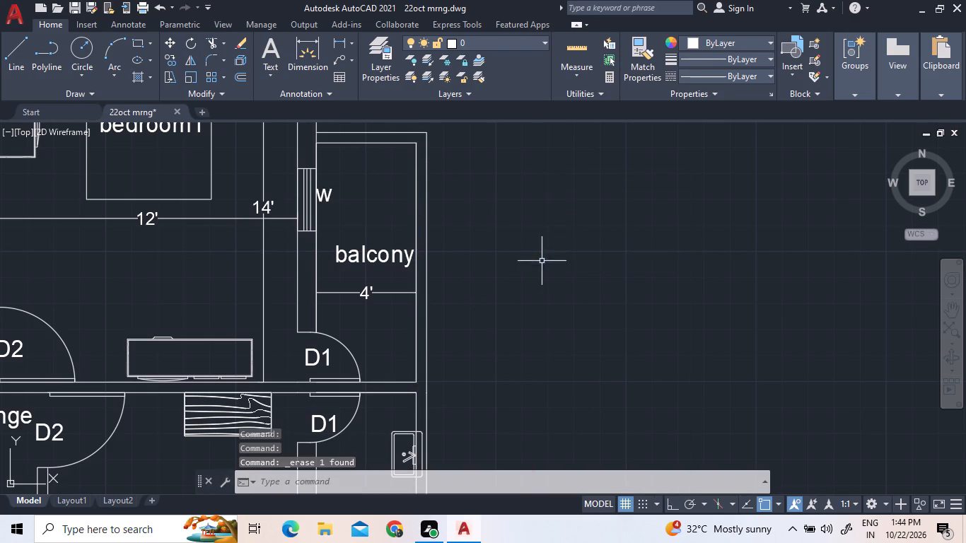
Add a vertical linear dimension between the balcony's inner outer-side corners, placing its dimension line near the bedroom wall, over door D1.
left_click(342, 49)
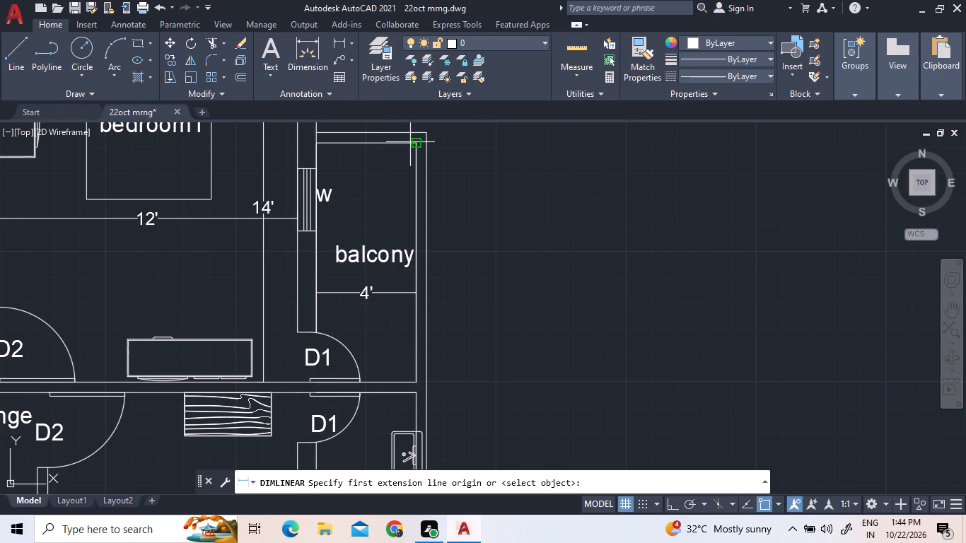
left_click(413, 144)
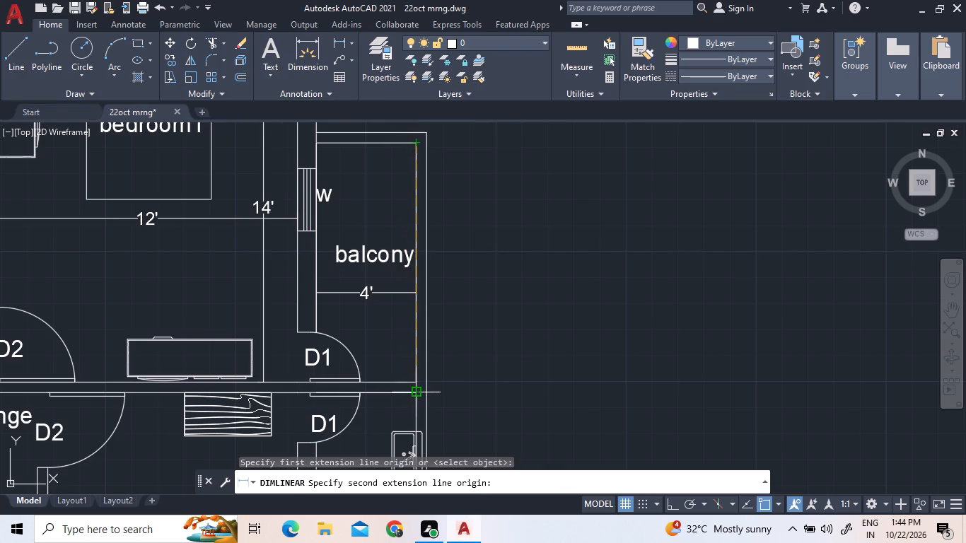
left_click(414, 381)
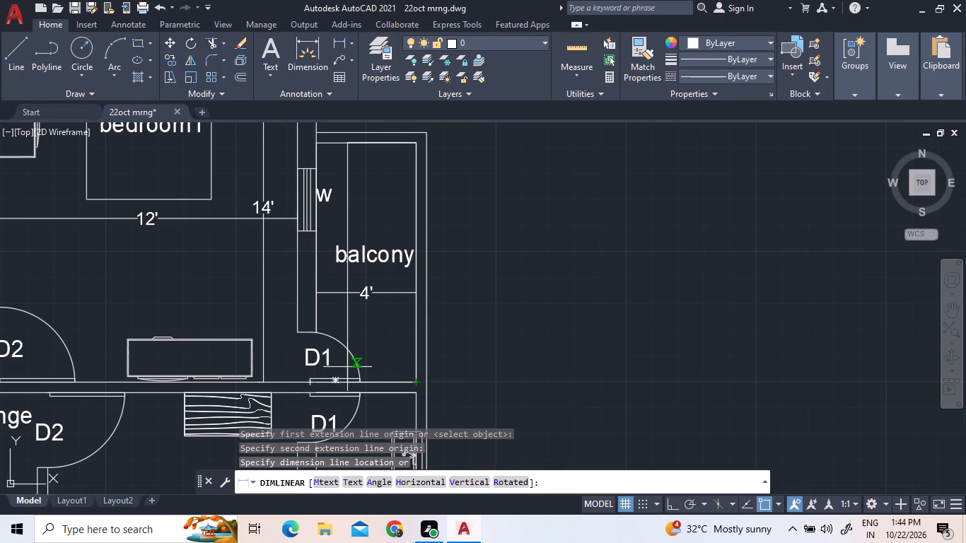
left_click(324, 366)
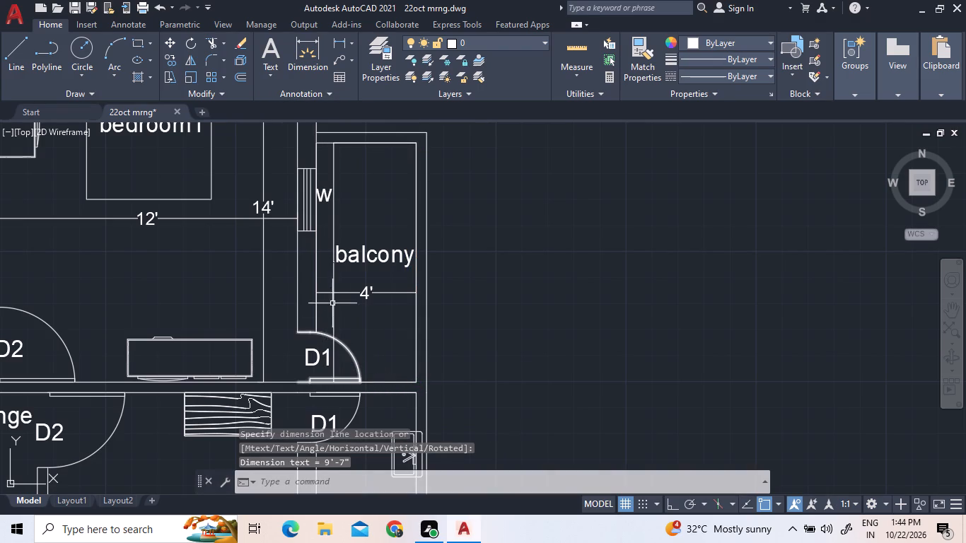
Set the text height of the balcony's vertical dimension to 3" and end text editing.
scroll(332, 262, "up", 10)
triple_click(351, 261)
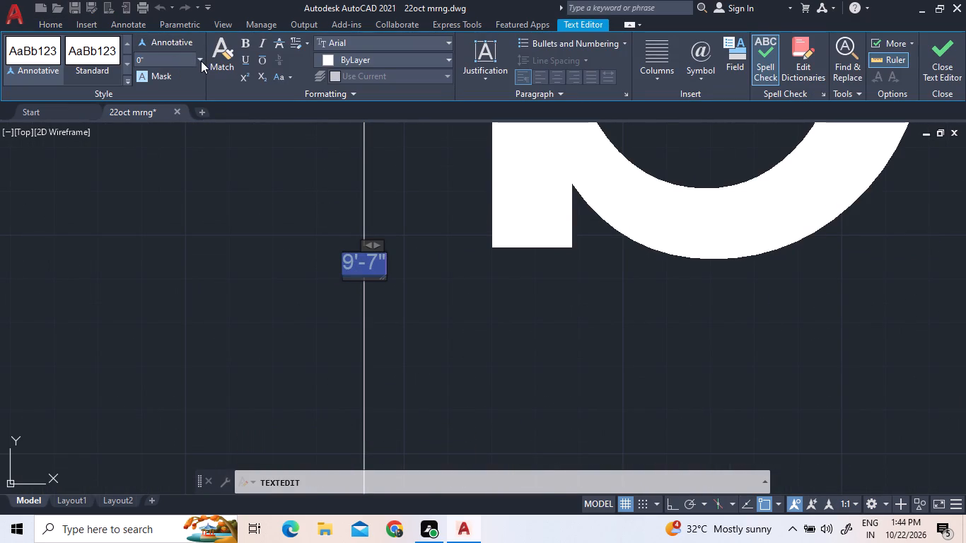
left_click(201, 61)
left_click(178, 76)
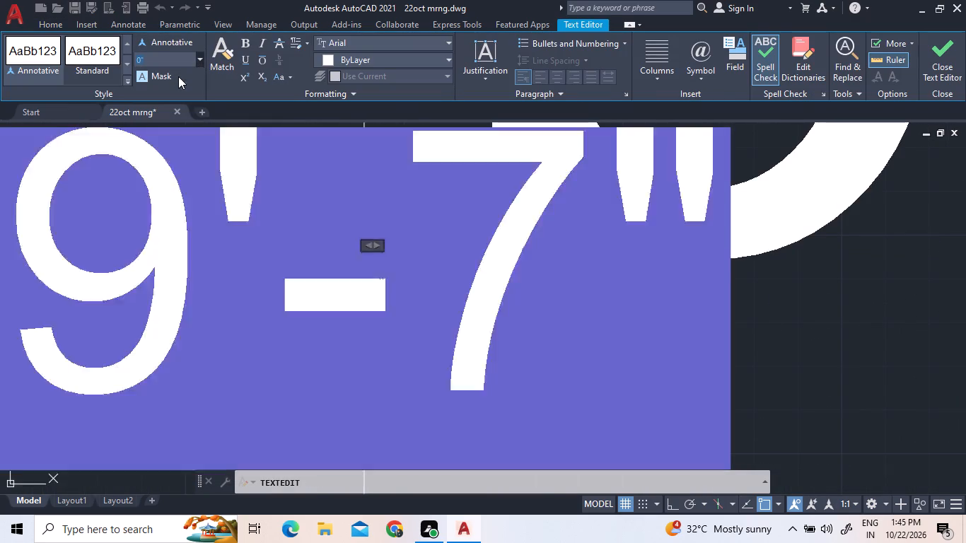
scroll(678, 300, "down", 4)
left_click(740, 354)
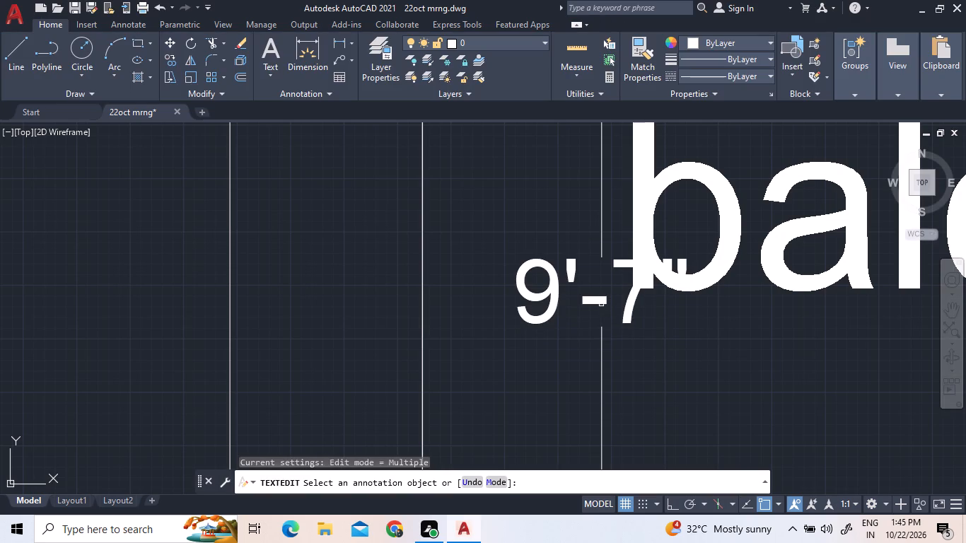
right_click(611, 338)
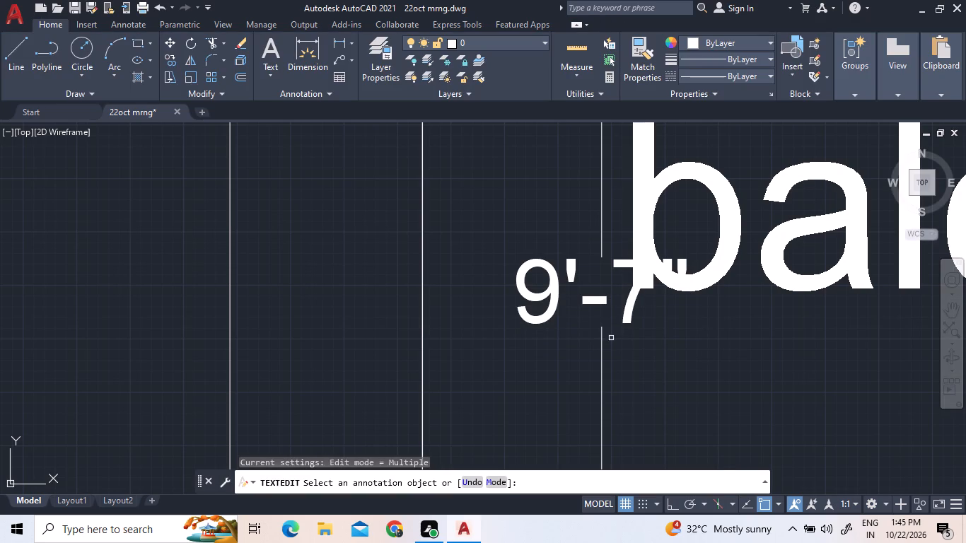
left_click(621, 343)
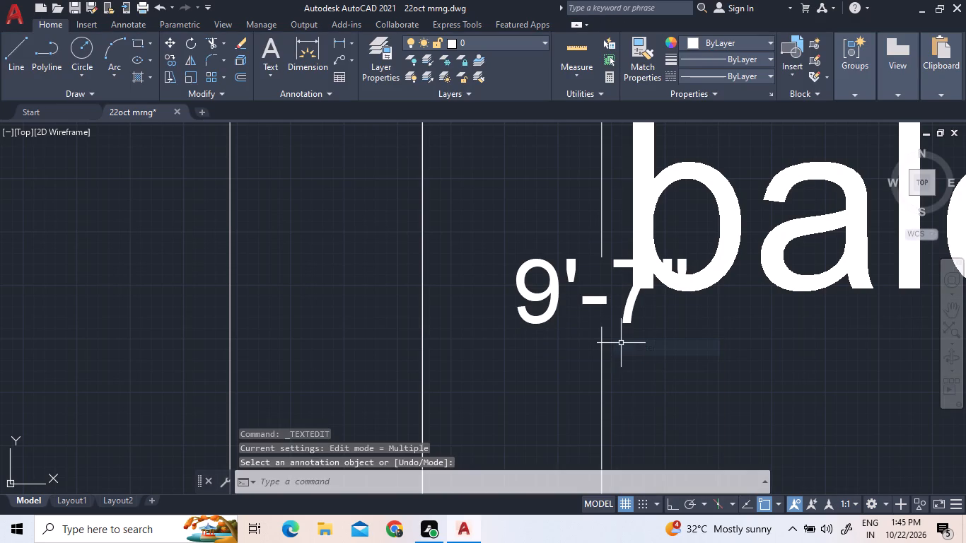
Move the balcony's vertical dimension slightly toward the bedroom wall, away from the balcony label.
left_click(621, 343)
left_click(564, 325)
right_click(564, 323)
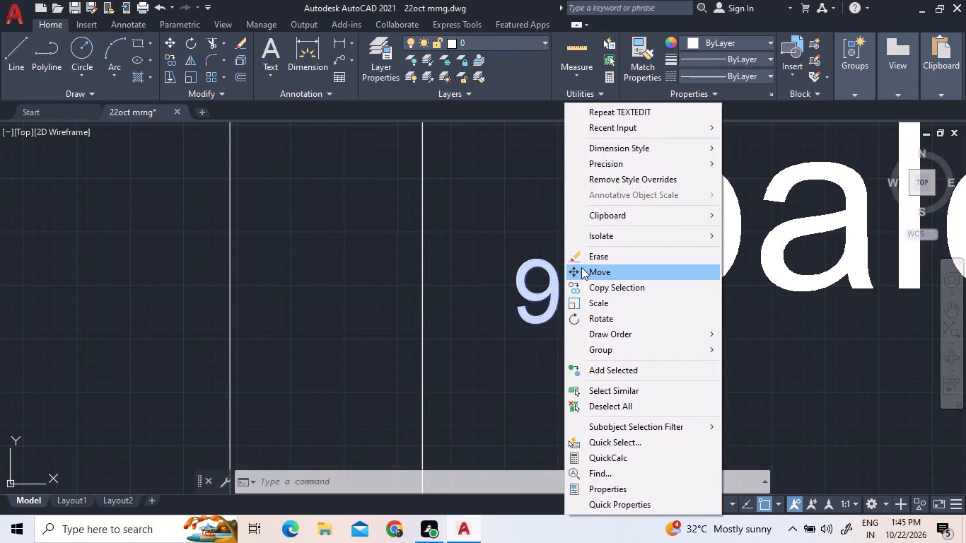
left_click(581, 267)
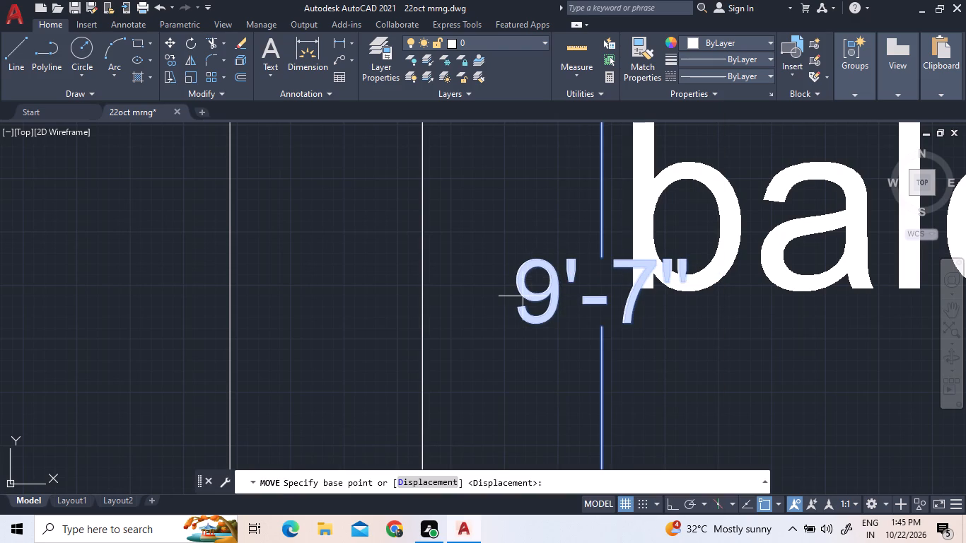
left_click(523, 296)
left_click(477, 297)
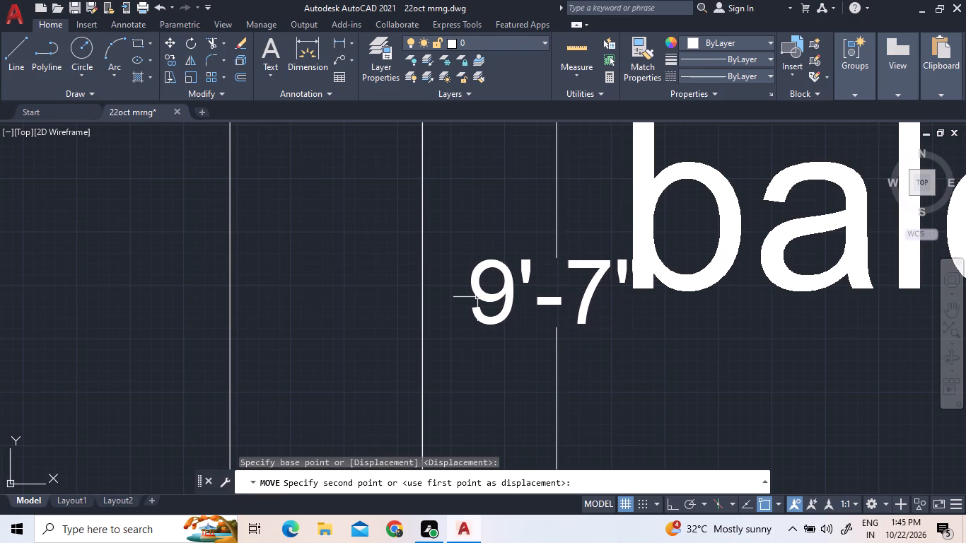
Add a vertical linear dimension through the middle of the bath beside bedroom3, from its upper inner wall face to its lower one.
scroll(477, 296, "down", 2)
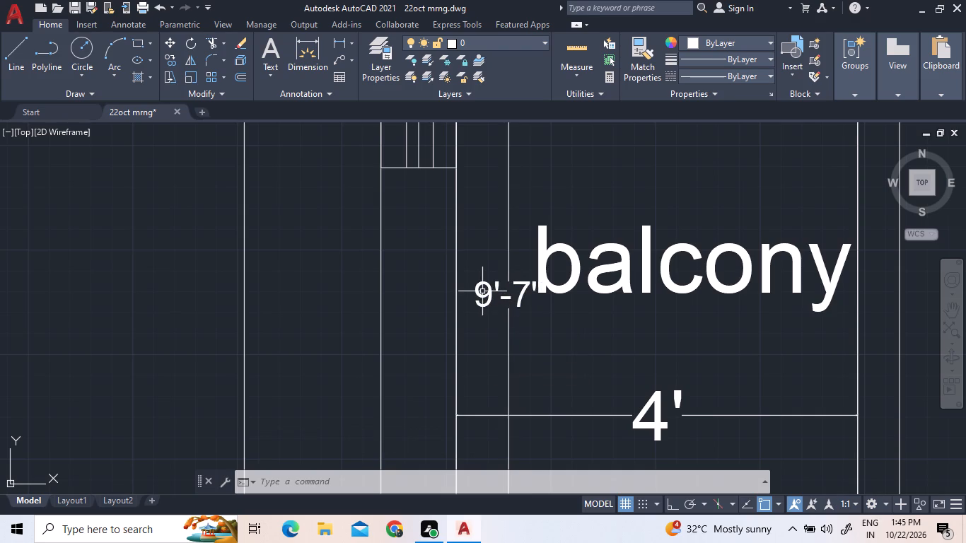
scroll(490, 323, "down", 2)
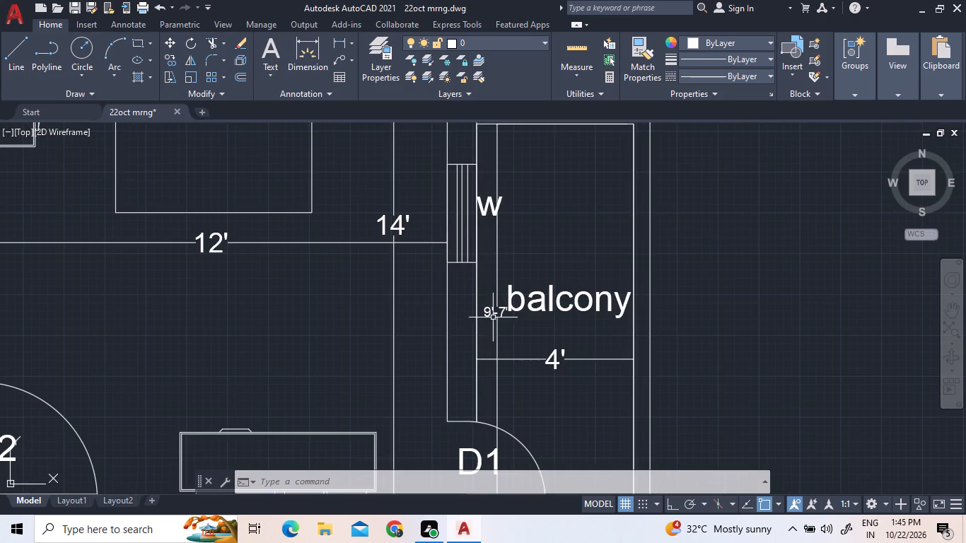
scroll(494, 317, "down", 4)
scroll(535, 462, "up", 2)
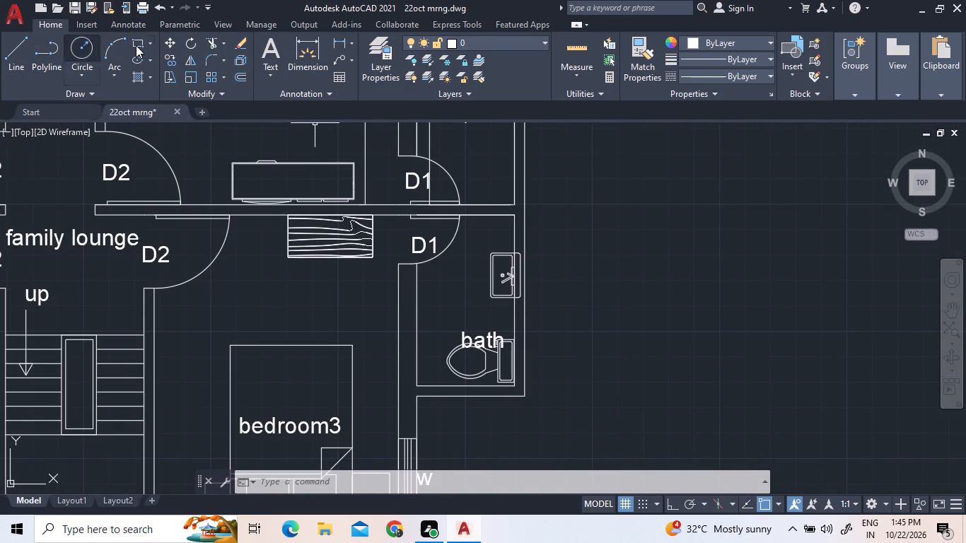
left_click(339, 42)
left_click(475, 214)
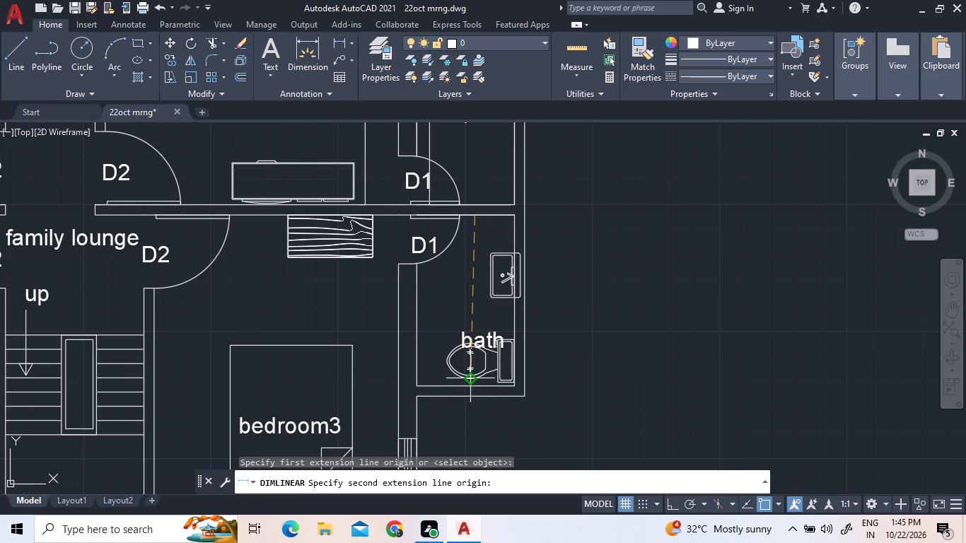
left_click(474, 385)
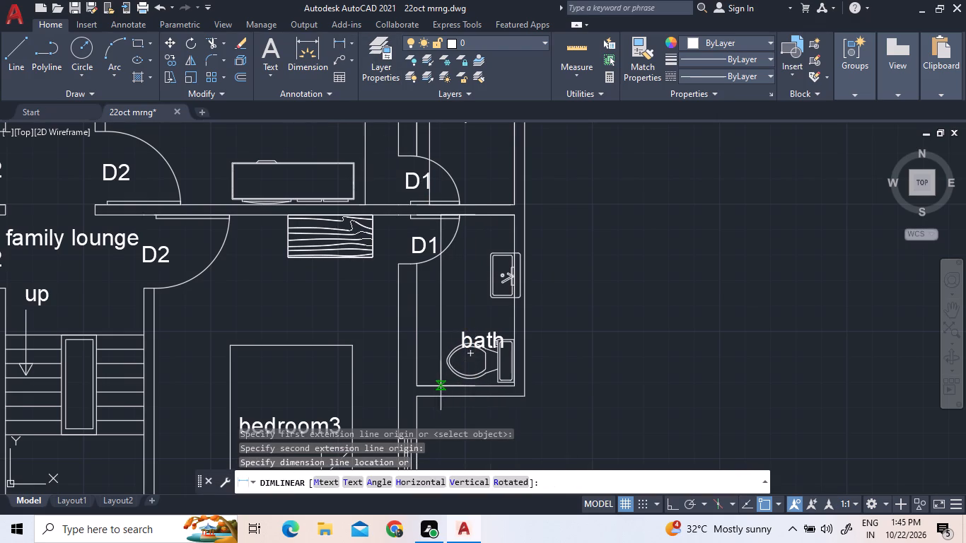
left_click(475, 391)
Set the text height of the bath's vertical dimension to 6" and close the text editor.
scroll(481, 308, "up", 2)
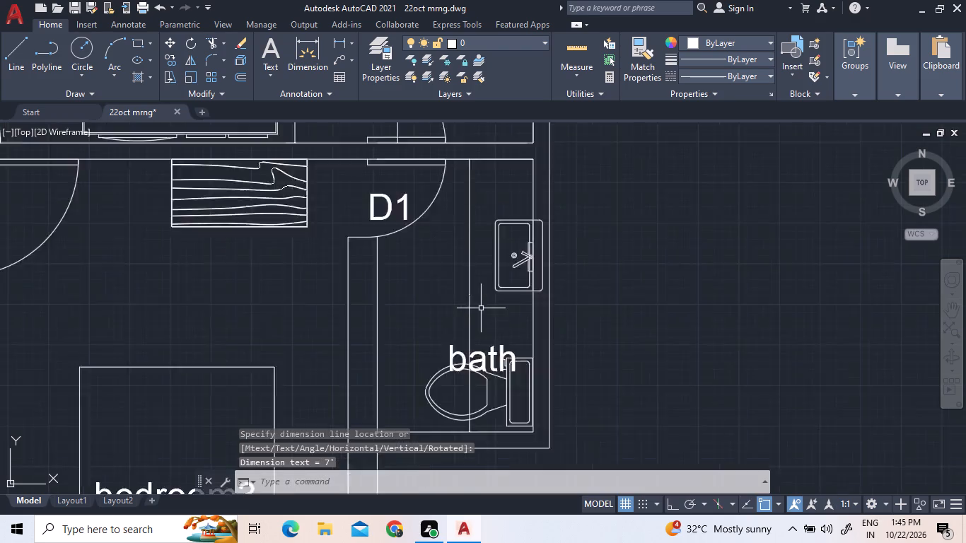
scroll(481, 308, "up", 8)
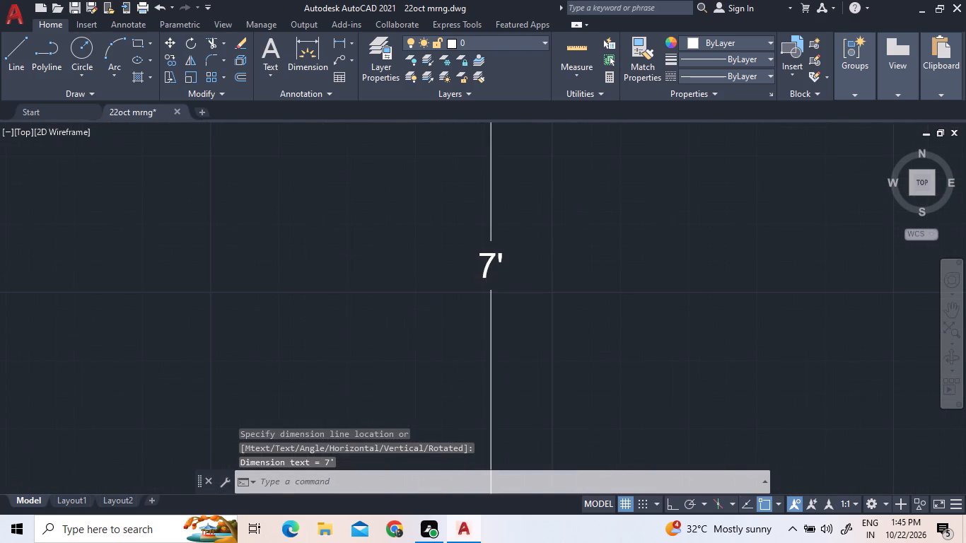
scroll(487, 273, "up", 4)
left_click(525, 284)
left_click(436, 244)
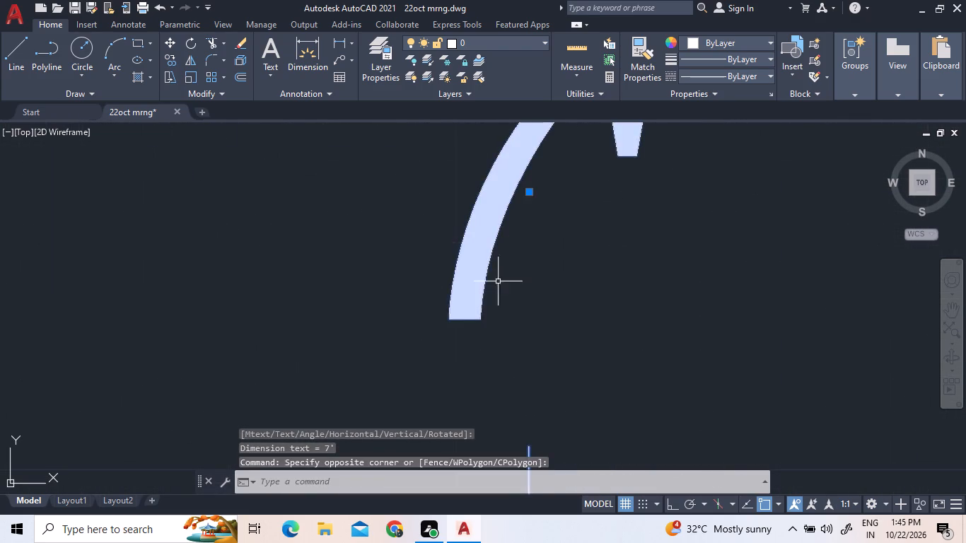
scroll(525, 332, "down", 3)
left_click(528, 293)
triple_click(528, 293)
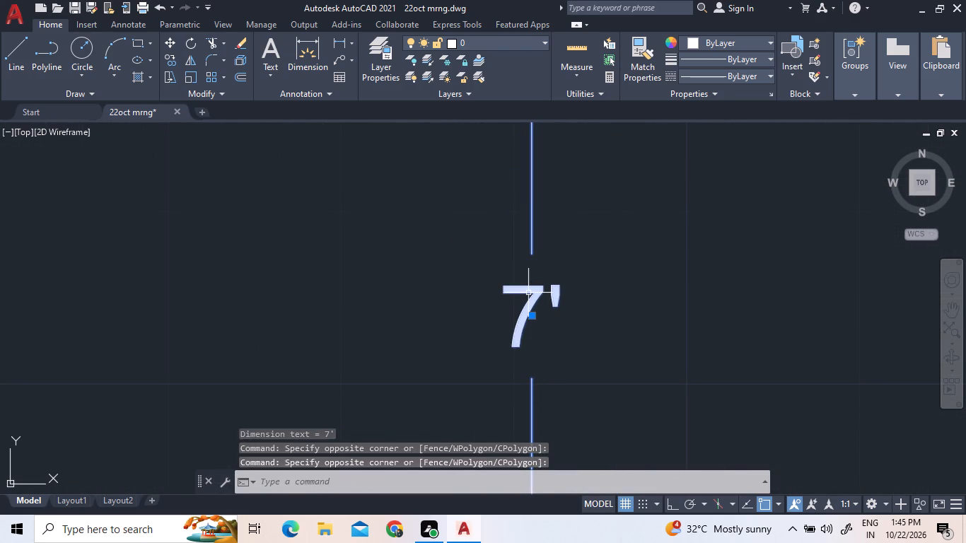
double_click(528, 293)
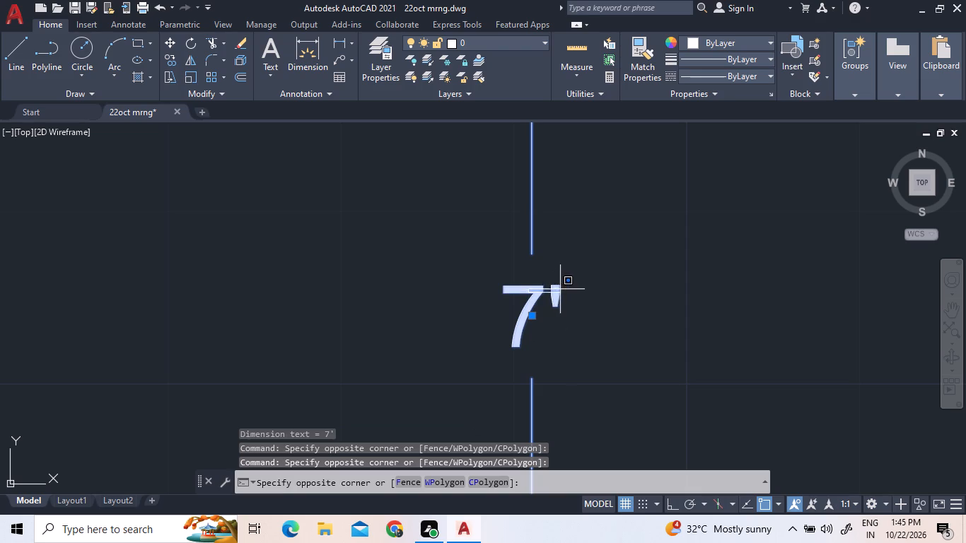
left_click(560, 288)
triple_click(554, 286)
left_click(554, 286)
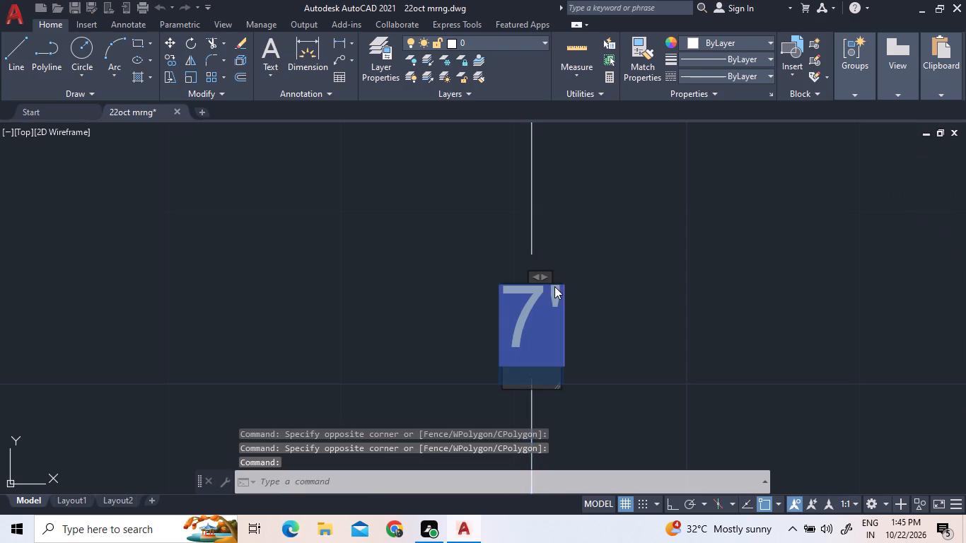
left_click(197, 59)
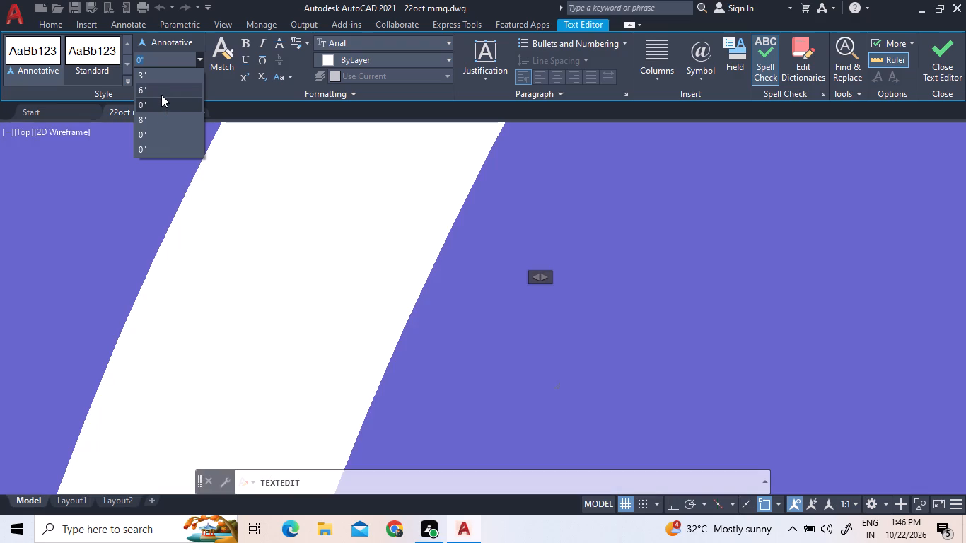
left_click(161, 95)
scroll(314, 263, "down", 11)
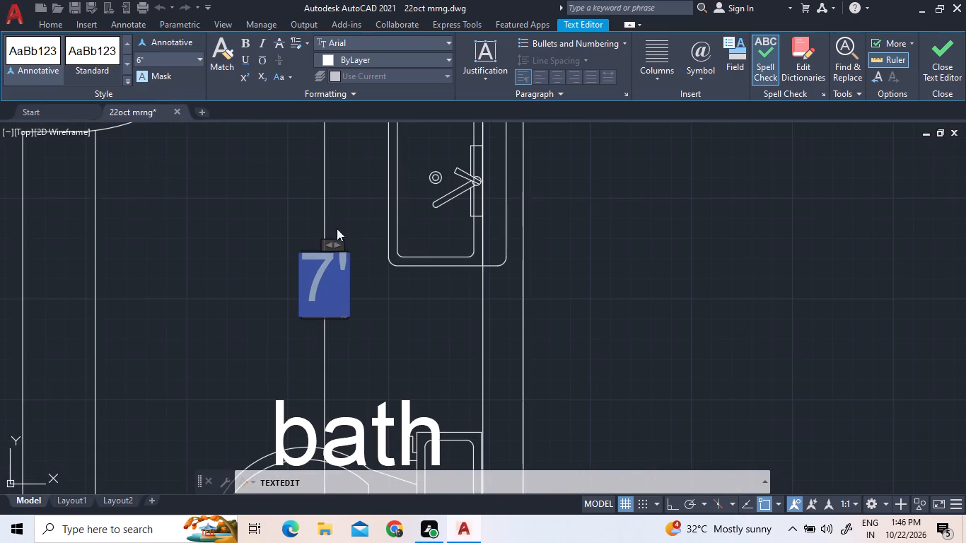
left_click(330, 203)
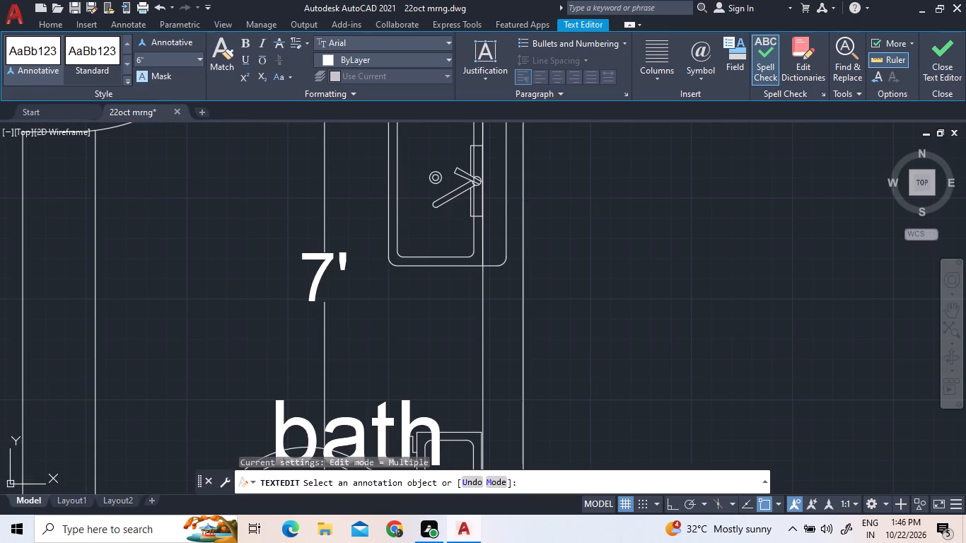
Draw a horizontal line across the bath between its inner side wall faces, just above the bath label.
scroll(337, 259, "down", 2)
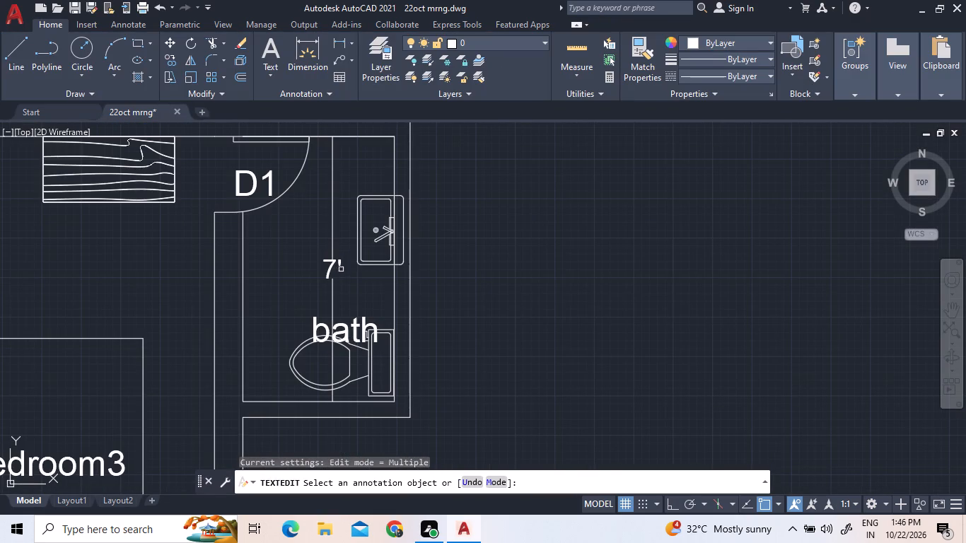
left_click(24, 62)
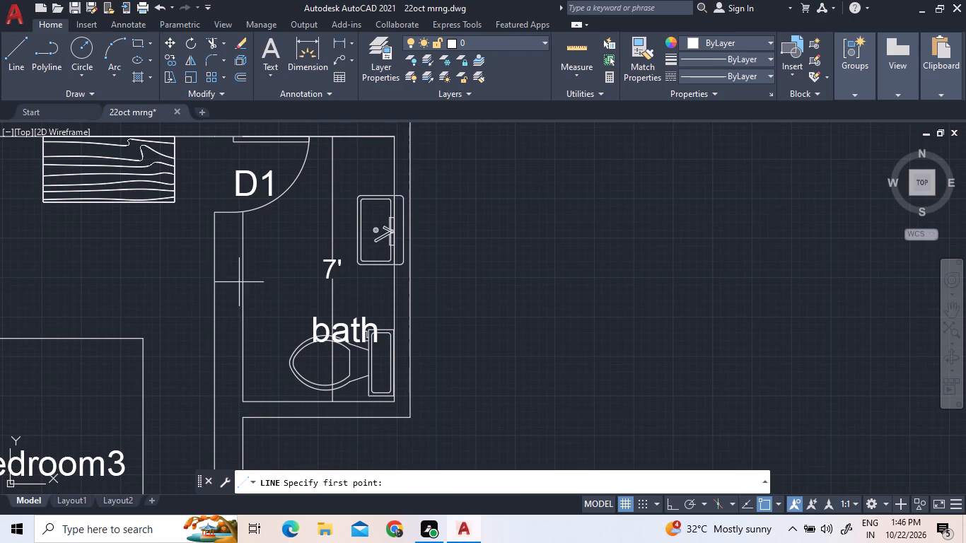
left_click(243, 295)
left_click(392, 299)
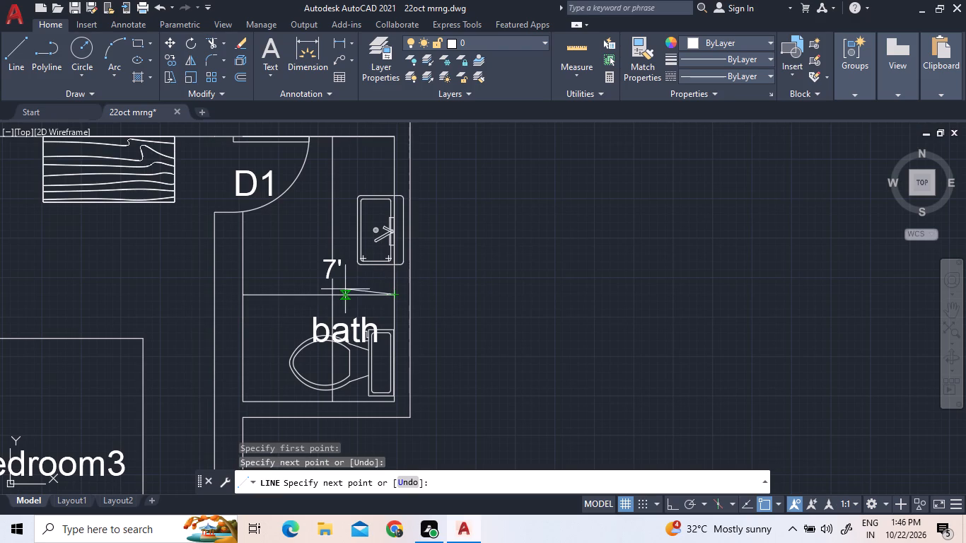
right_click(344, 320)
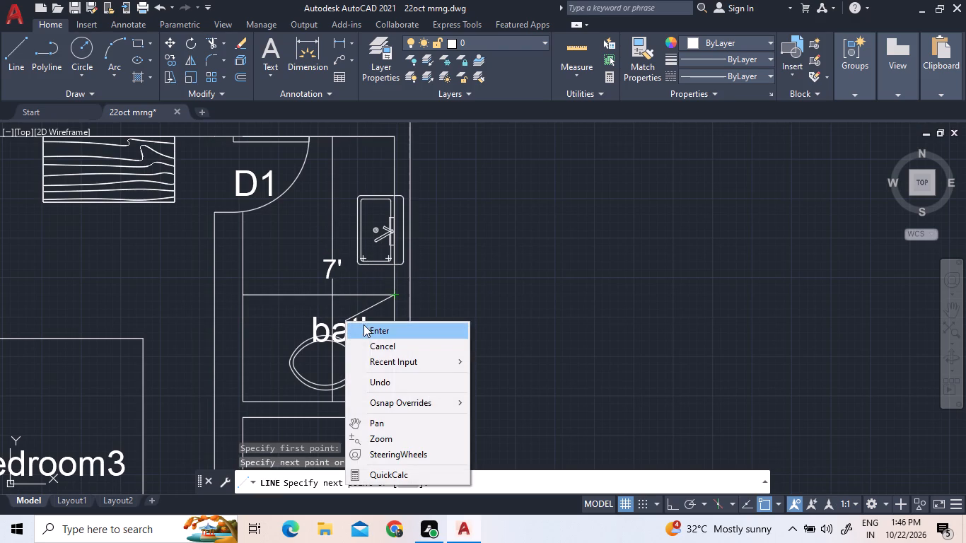
left_click(366, 327)
Erase the horizontal line drawn across the bath beside bedroom3.
left_click(364, 294)
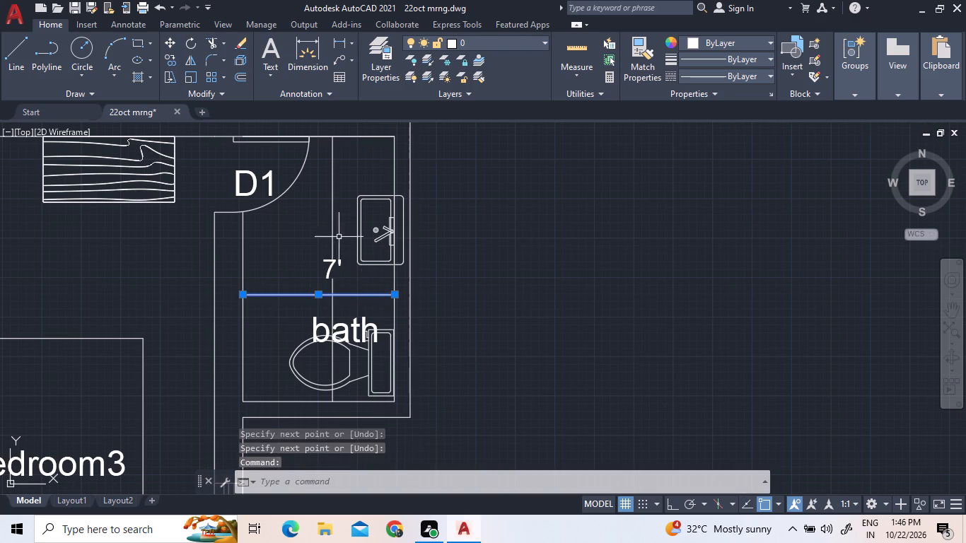
right_click(290, 274)
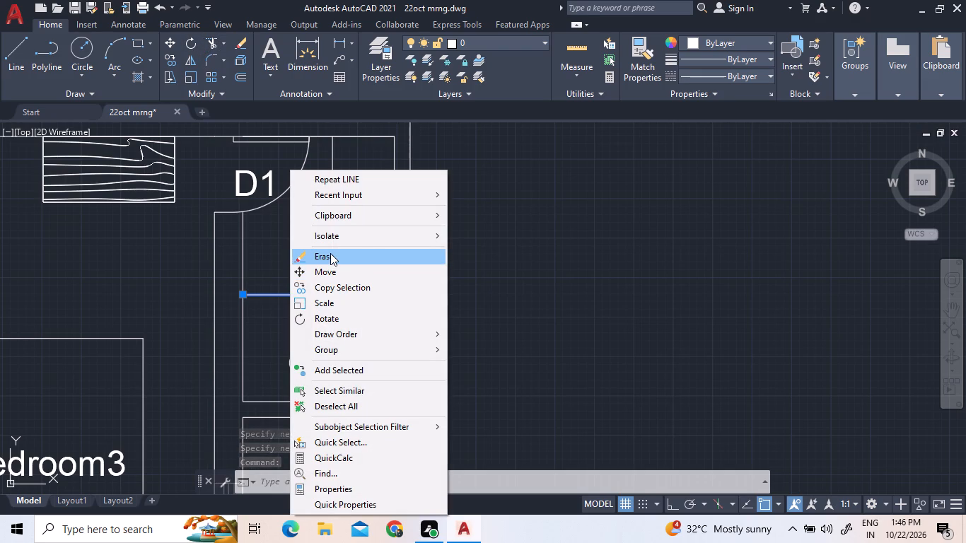
left_click(332, 252)
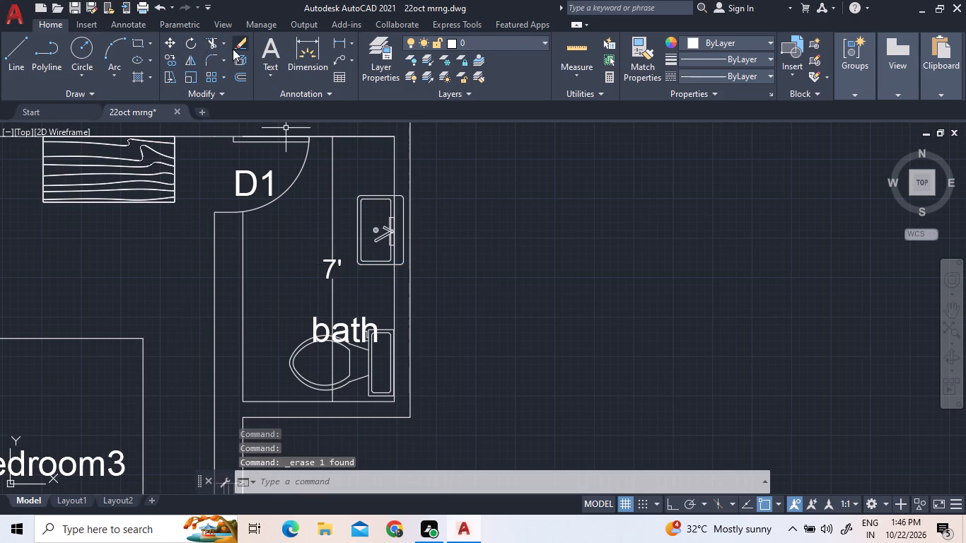
Add a horizontal linear dimension across the bath between its inner side wall faces, with the dimension line just above the bath label.
left_click(336, 48)
left_click(244, 290)
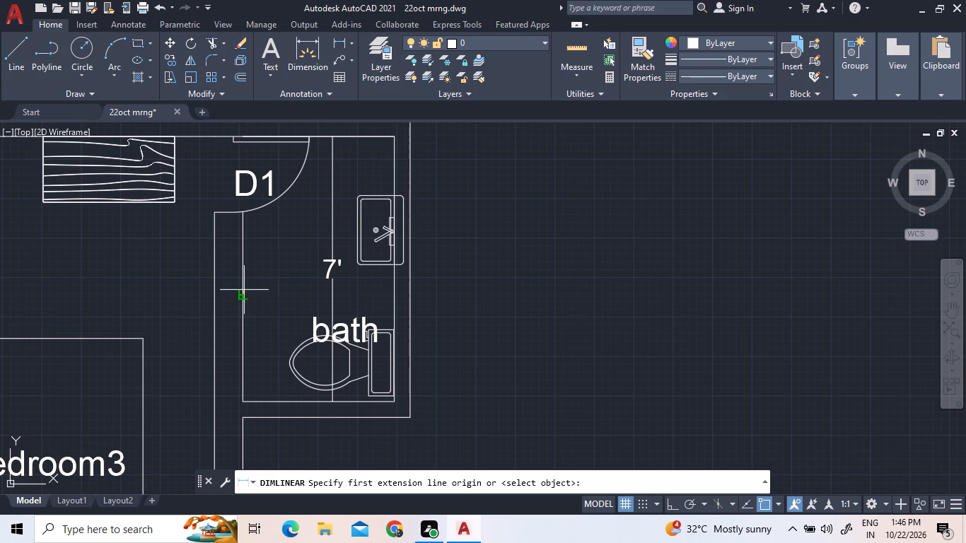
left_click(394, 291)
left_click(395, 288)
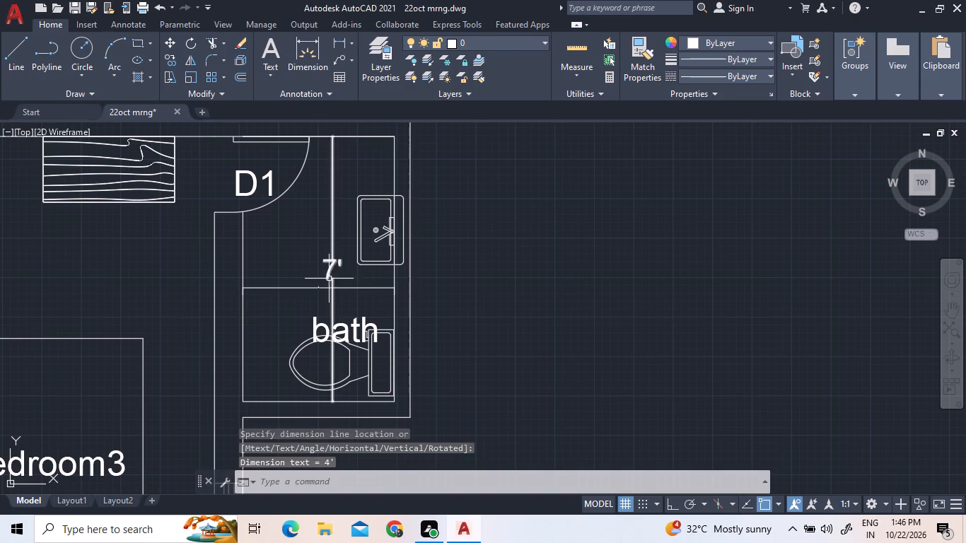
Set the text height of the bath's horizontal dimension to 6" and close the text editor.
scroll(322, 293, "up", 8)
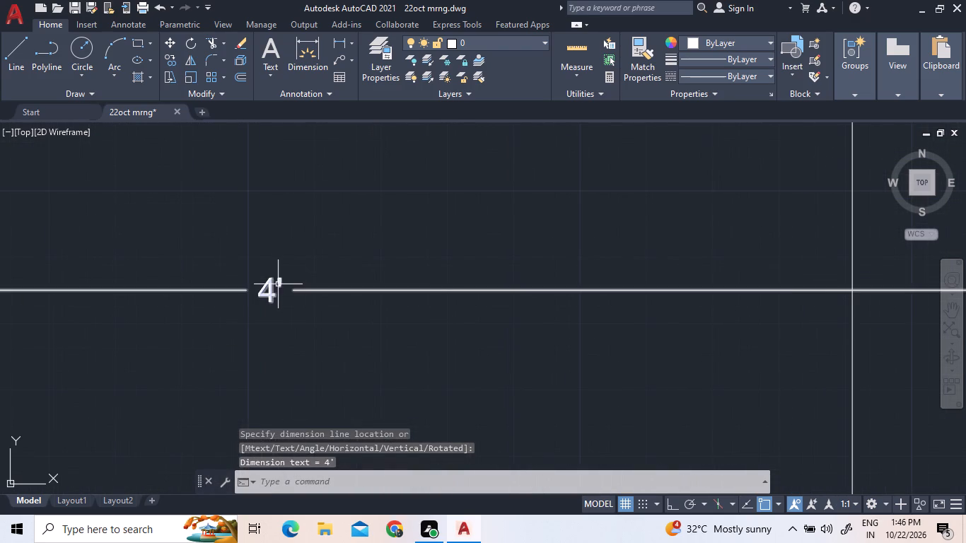
triple_click(267, 286)
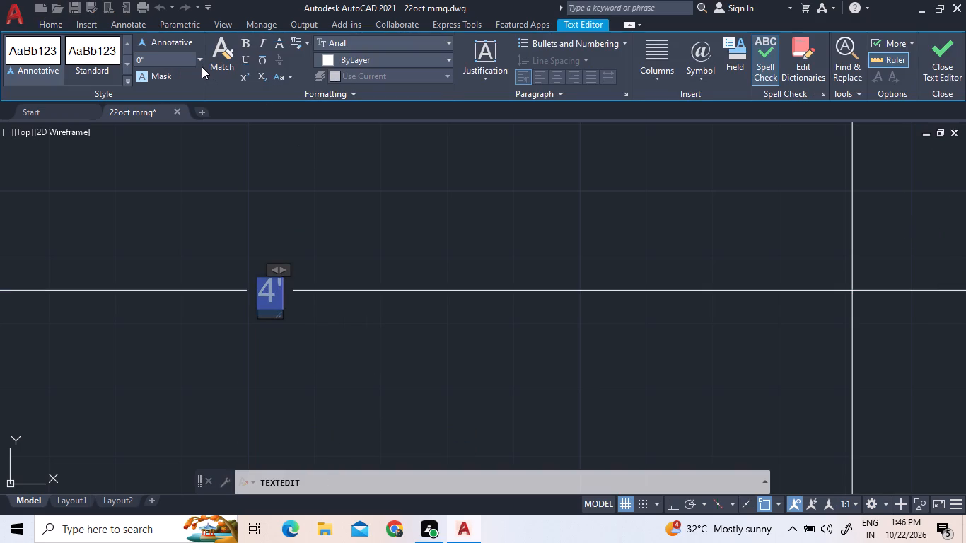
left_click(202, 66)
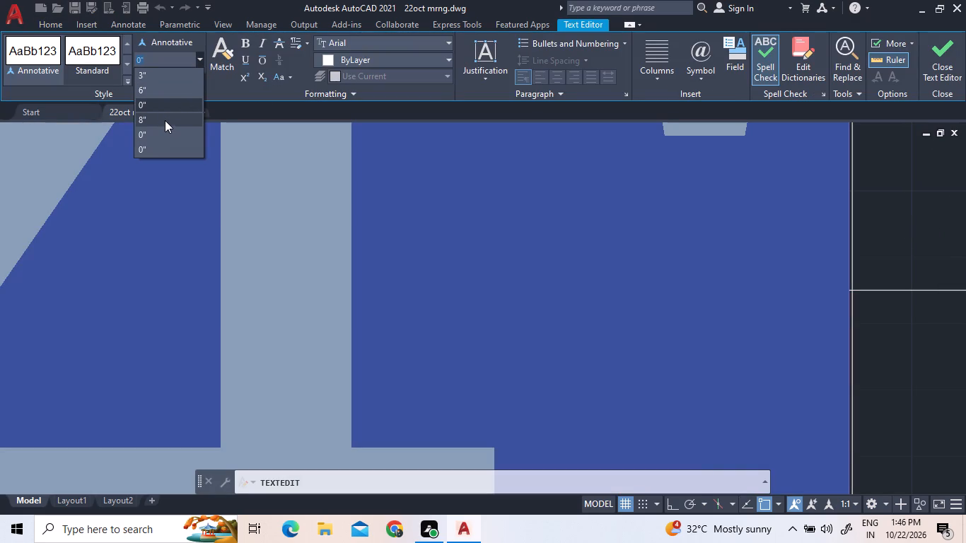
left_click(166, 95)
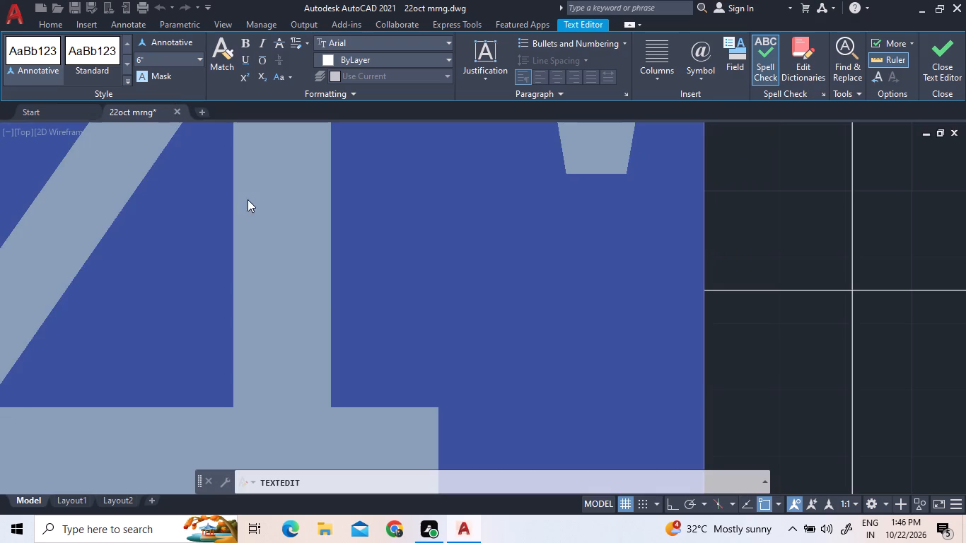
scroll(291, 278, "down", 3)
left_click(489, 238)
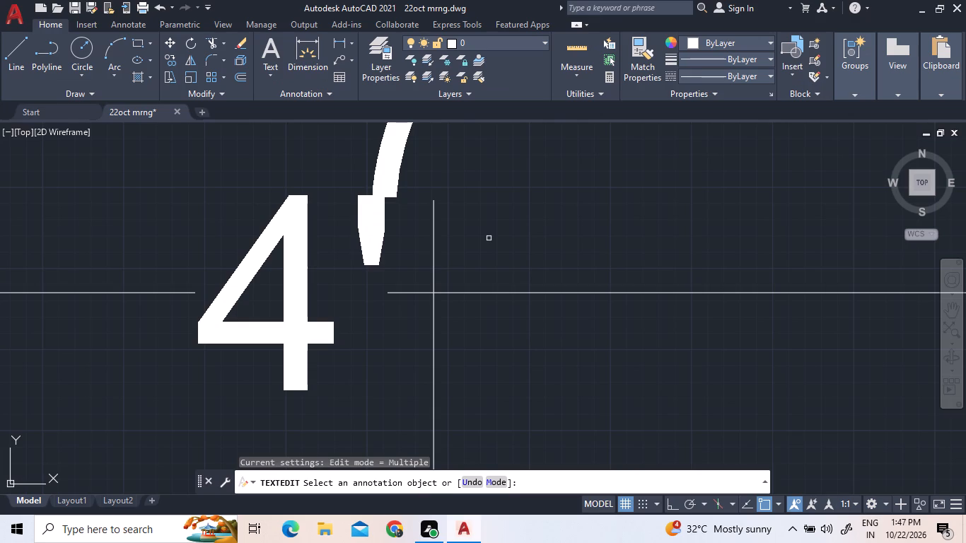
Add a vertical linear dimension in bedroom3 from its upper inner wall face to its lower one, placed between the bed and the staircase-side wall.
scroll(487, 245, "down", 4)
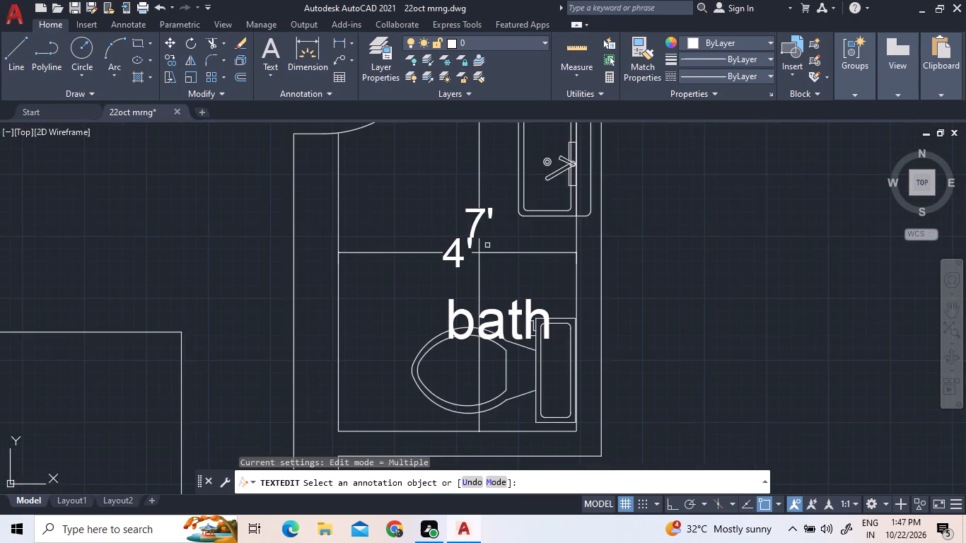
scroll(487, 245, "down", 2)
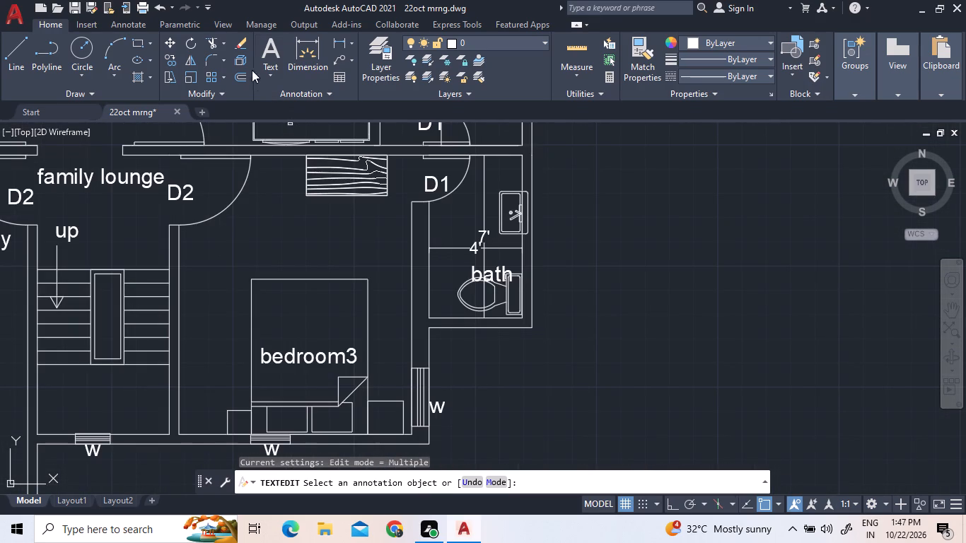
left_click(334, 42)
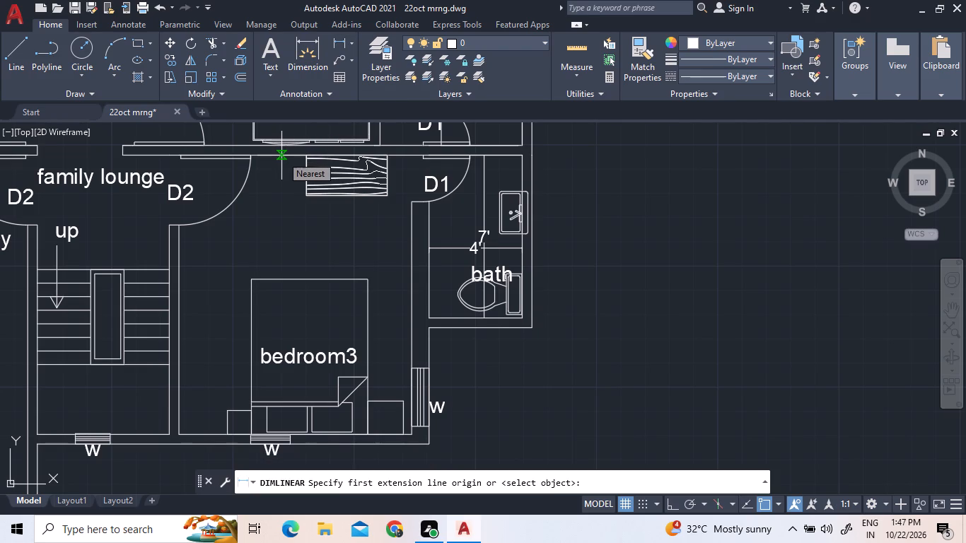
left_click(281, 155)
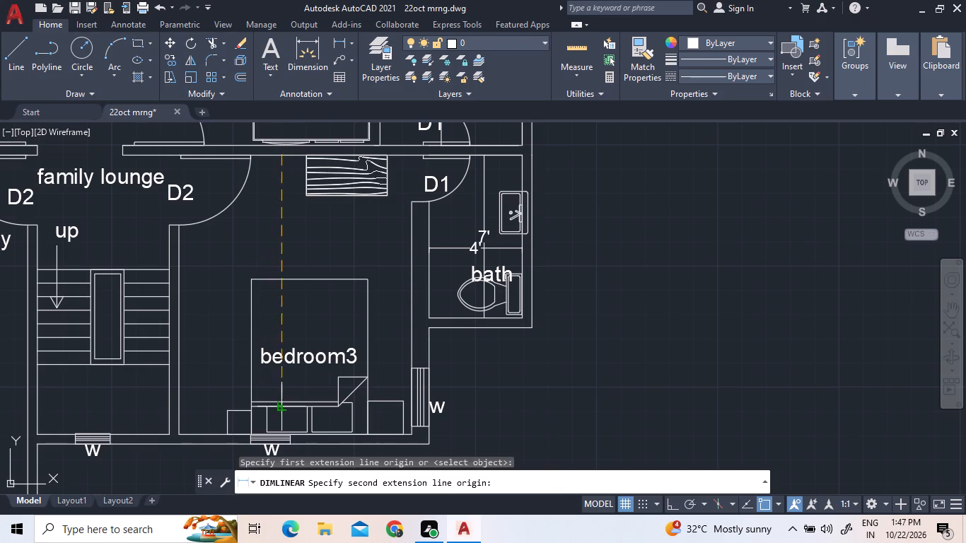
scroll(301, 438, "up", 4)
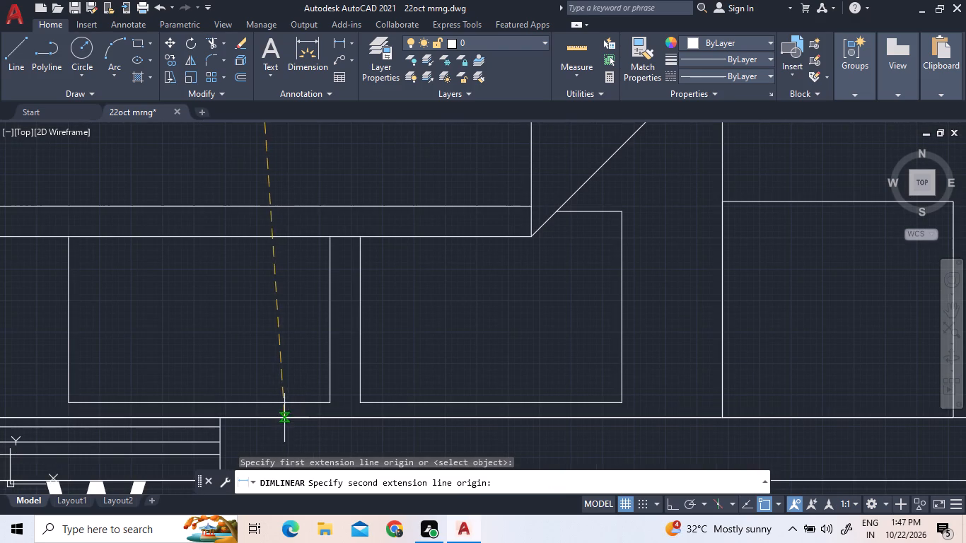
left_click(252, 418)
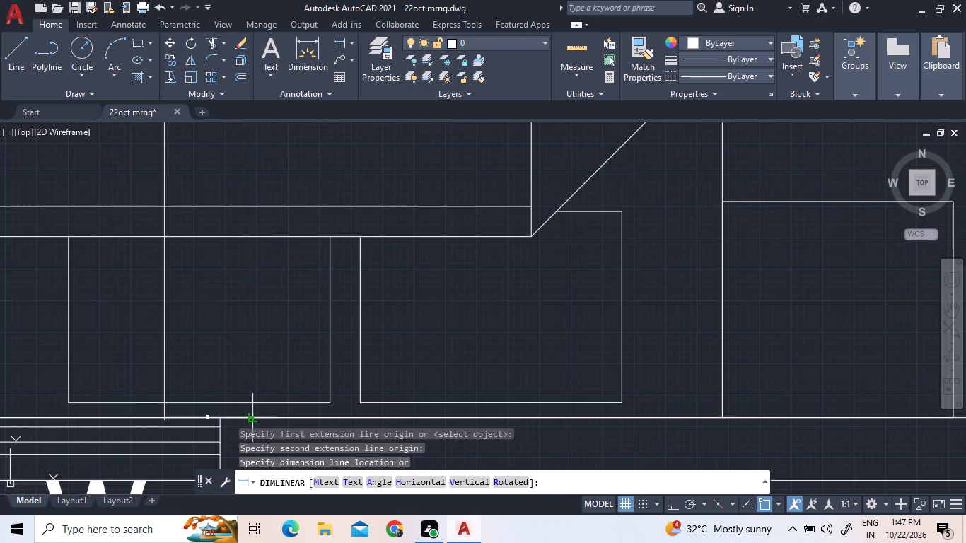
scroll(216, 243, "down", 5)
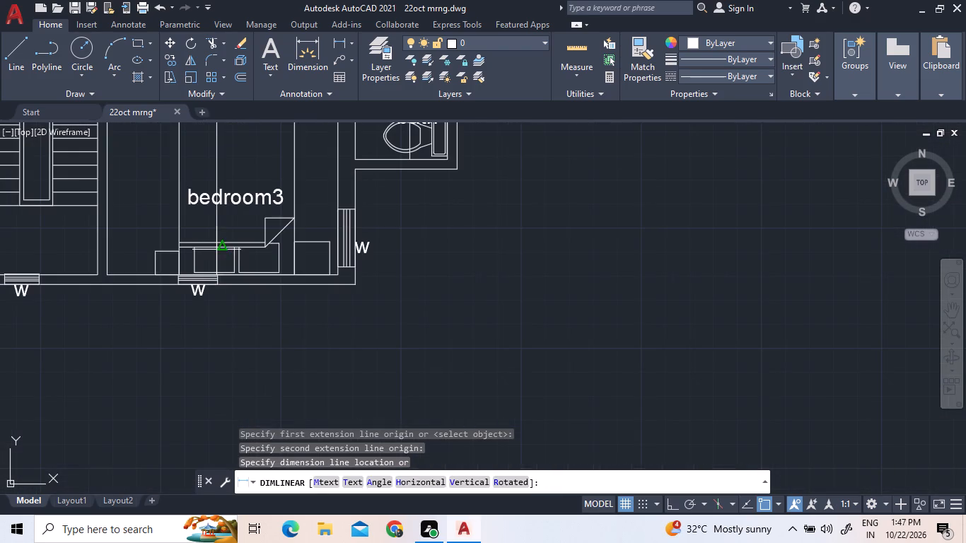
left_click(158, 249)
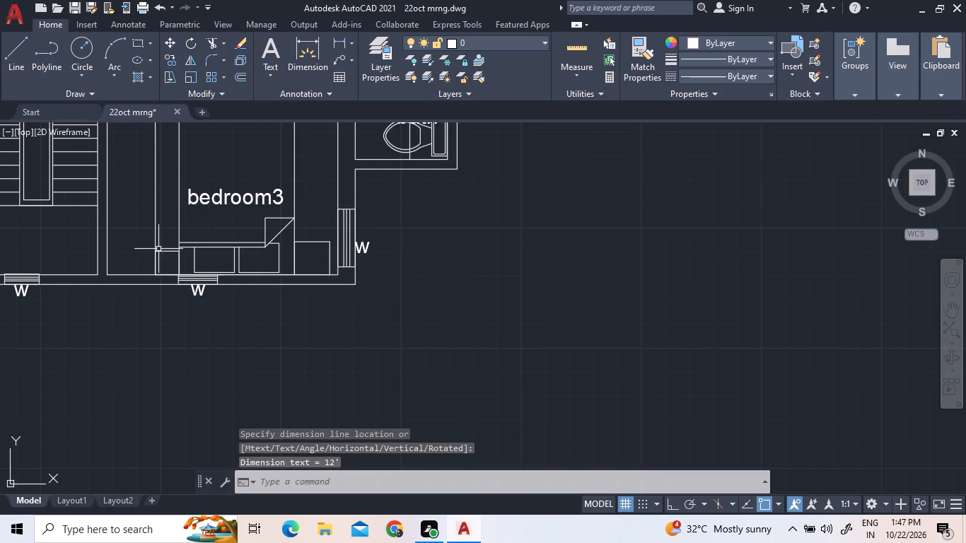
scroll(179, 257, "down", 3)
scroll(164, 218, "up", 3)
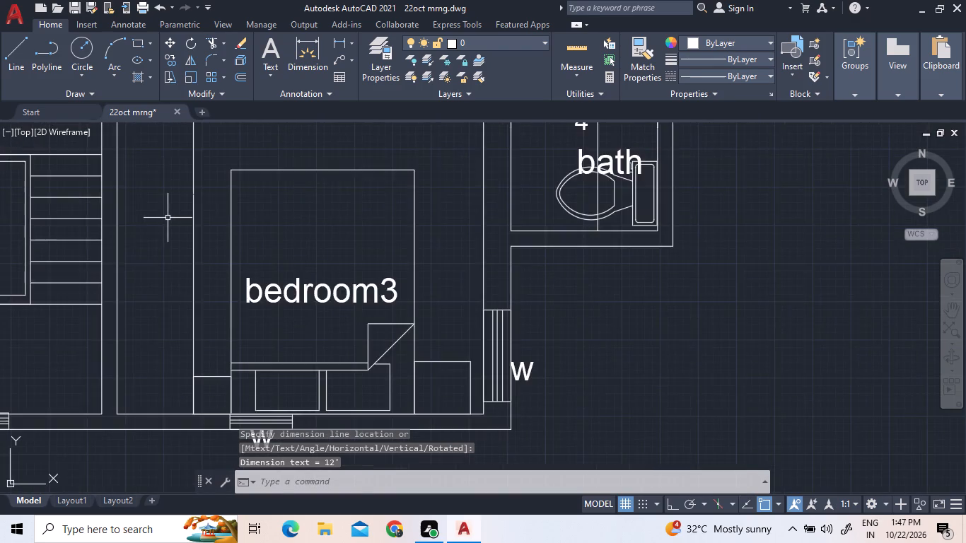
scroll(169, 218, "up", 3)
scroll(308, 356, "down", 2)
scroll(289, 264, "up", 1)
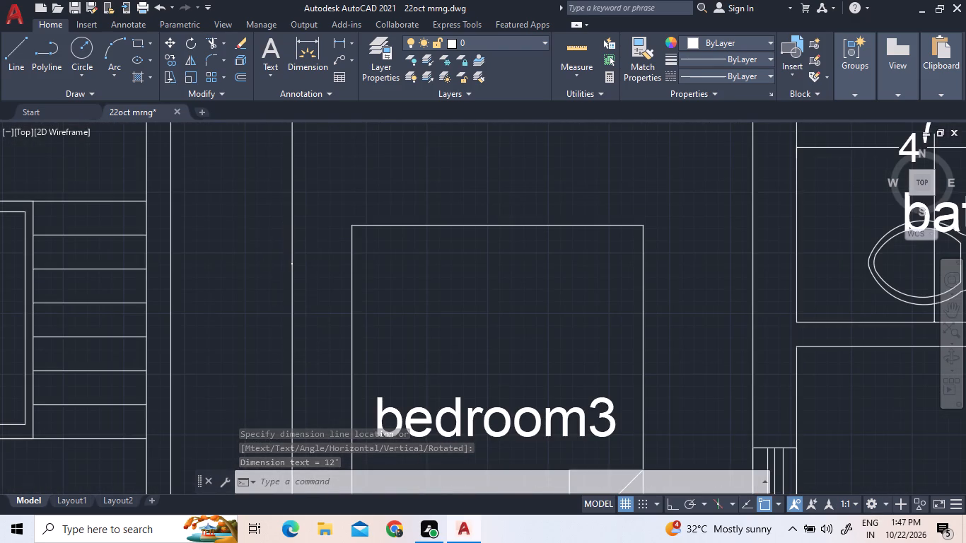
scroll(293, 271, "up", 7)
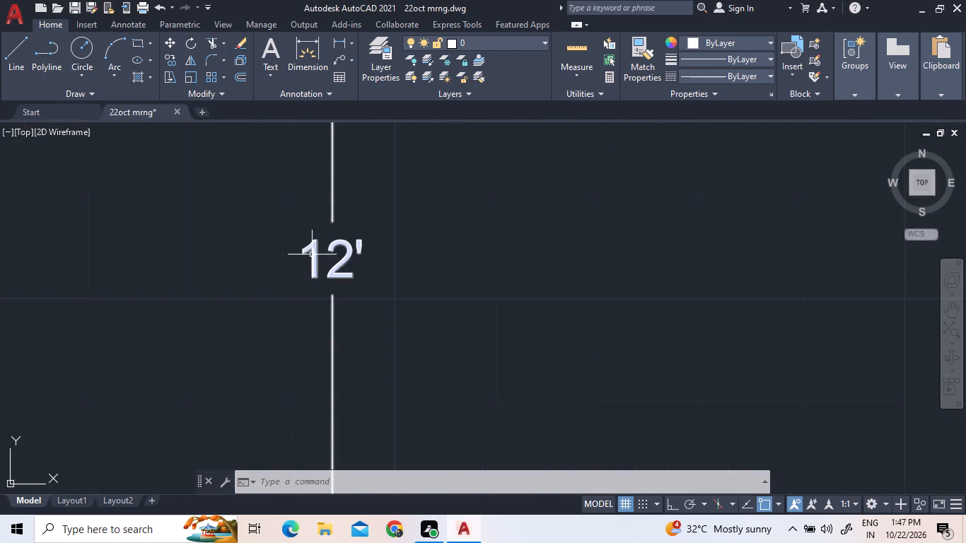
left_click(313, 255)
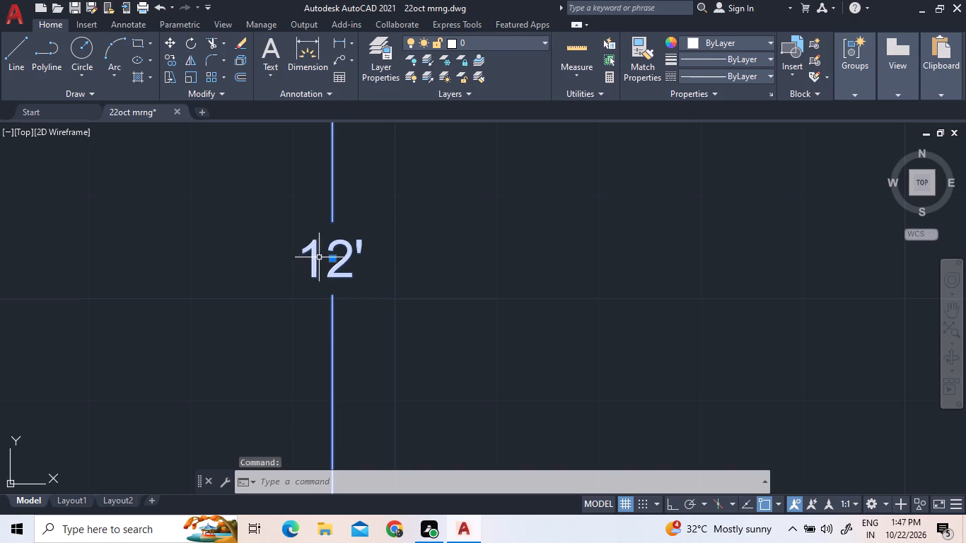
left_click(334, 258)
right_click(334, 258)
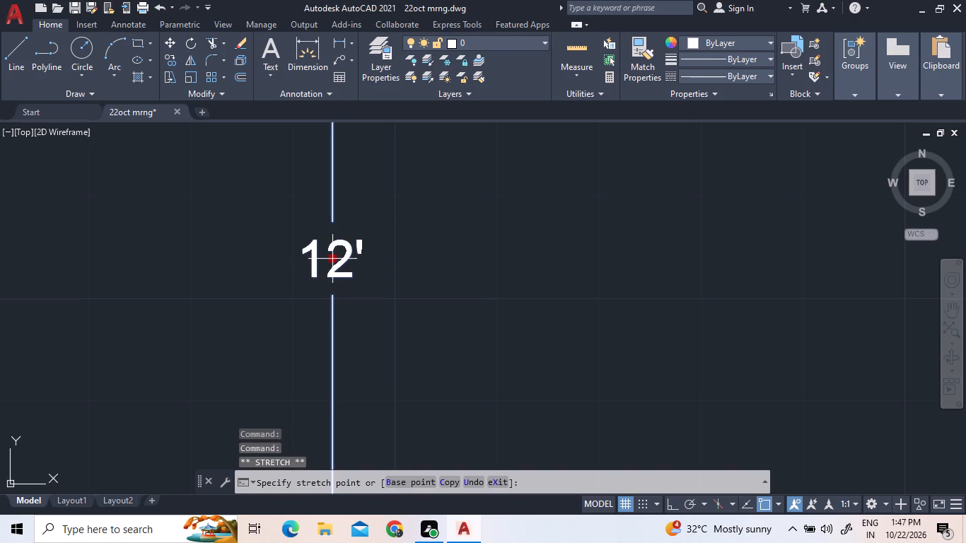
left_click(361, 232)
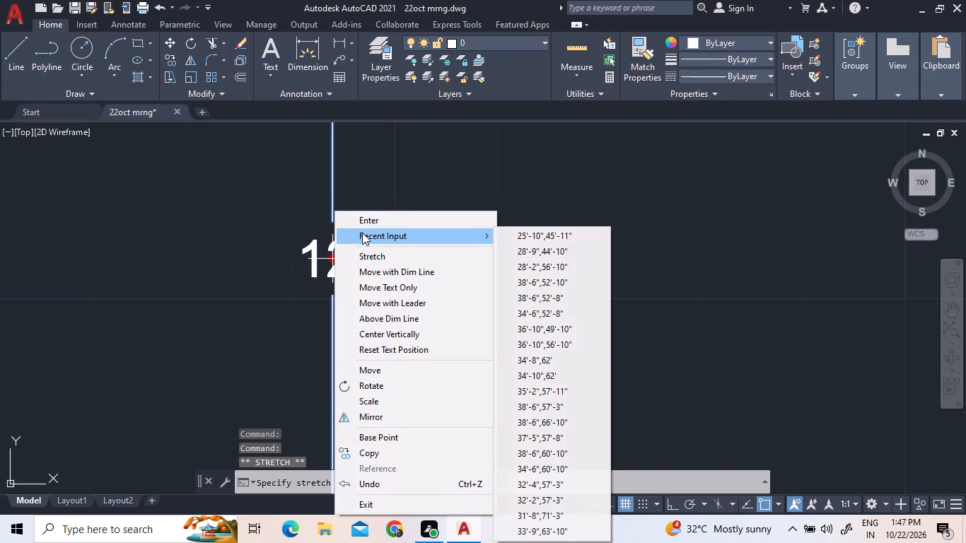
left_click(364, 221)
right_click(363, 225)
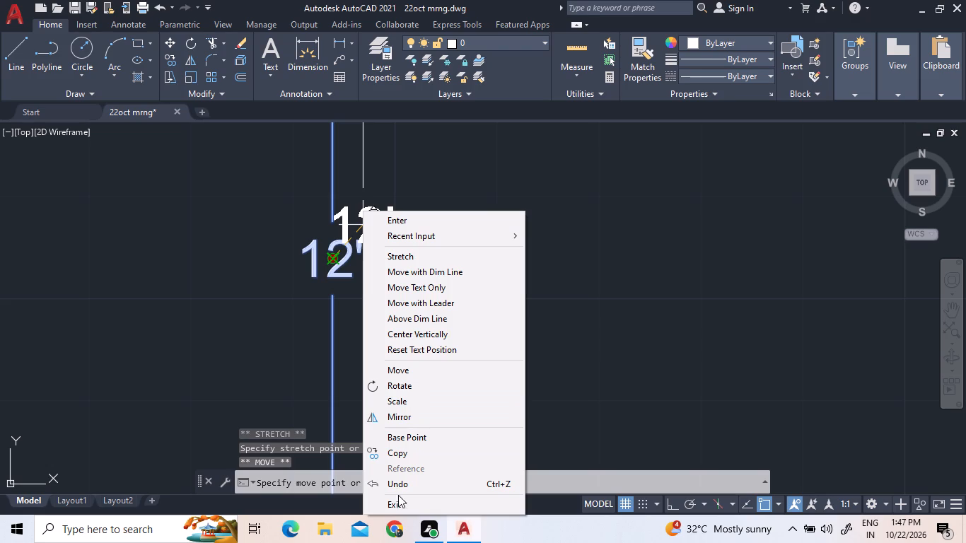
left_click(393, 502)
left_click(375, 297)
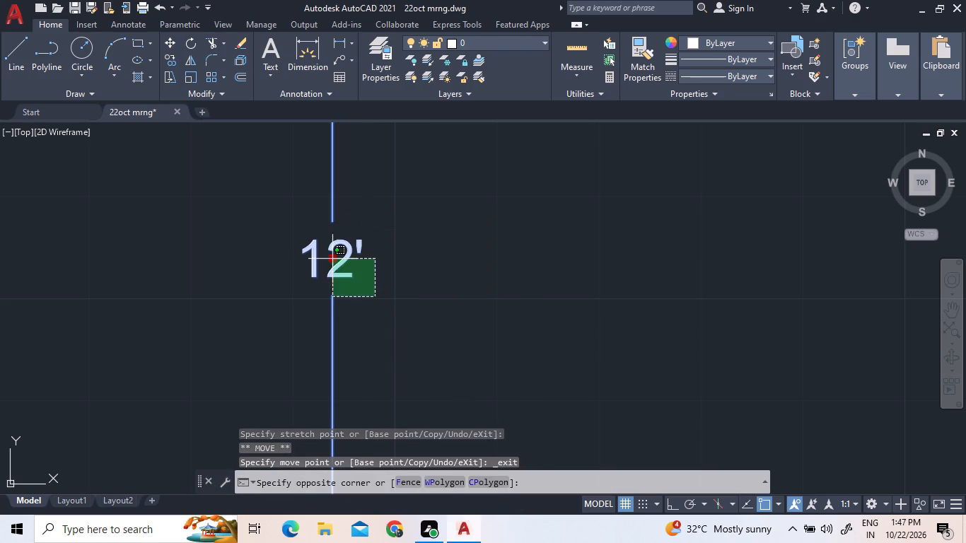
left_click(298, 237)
Set the text height of bedroom3's vertical dimension to 6" and close the text editor.
triple_click(315, 243)
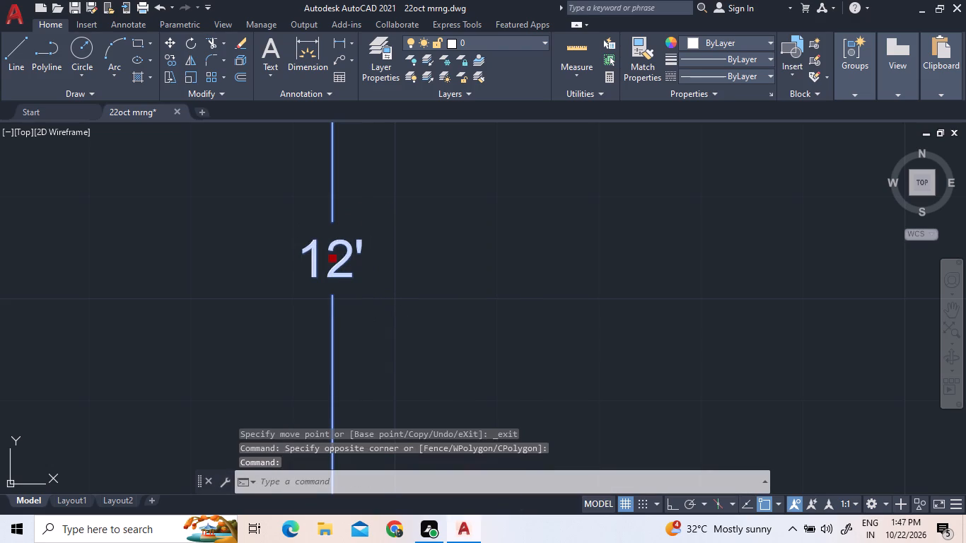
left_click(315, 243)
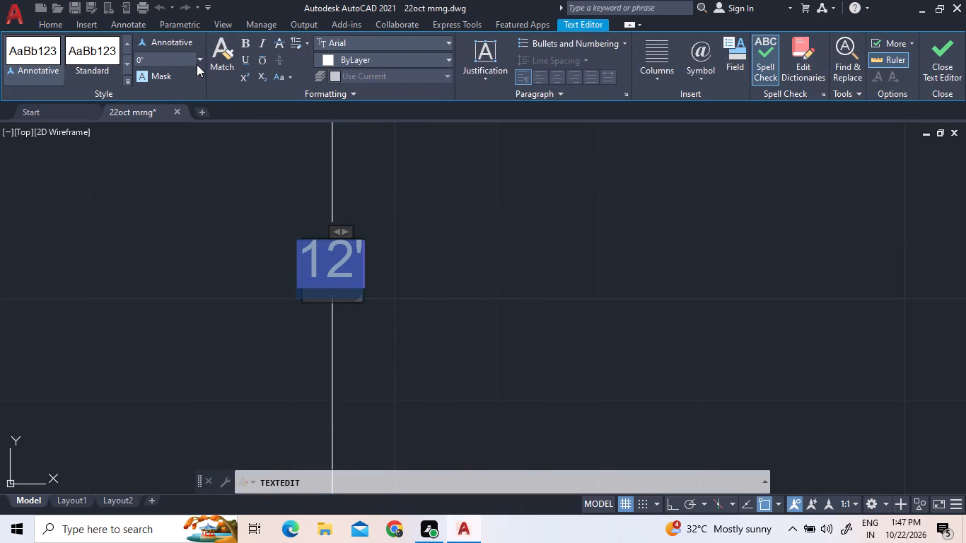
left_click(197, 66)
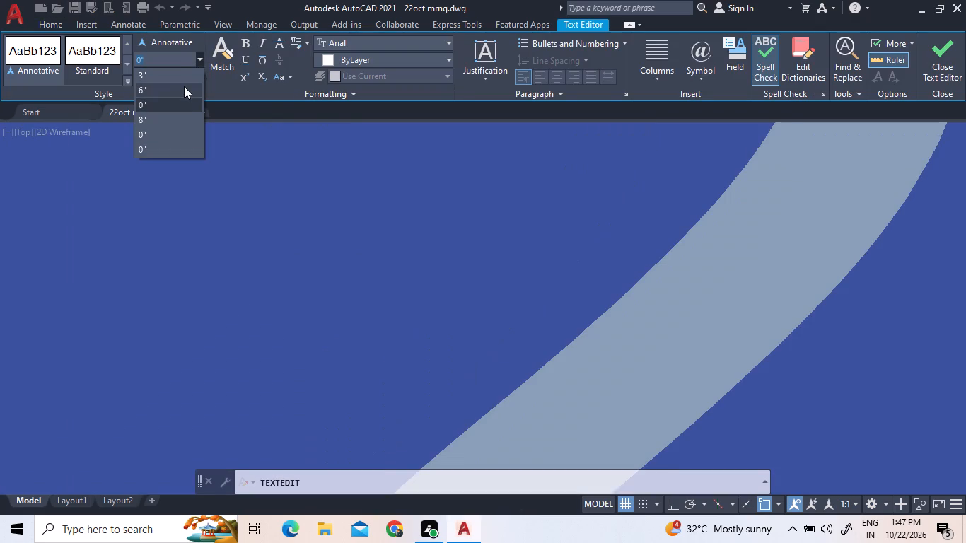
left_click(184, 86)
scroll(414, 320, "down", 5)
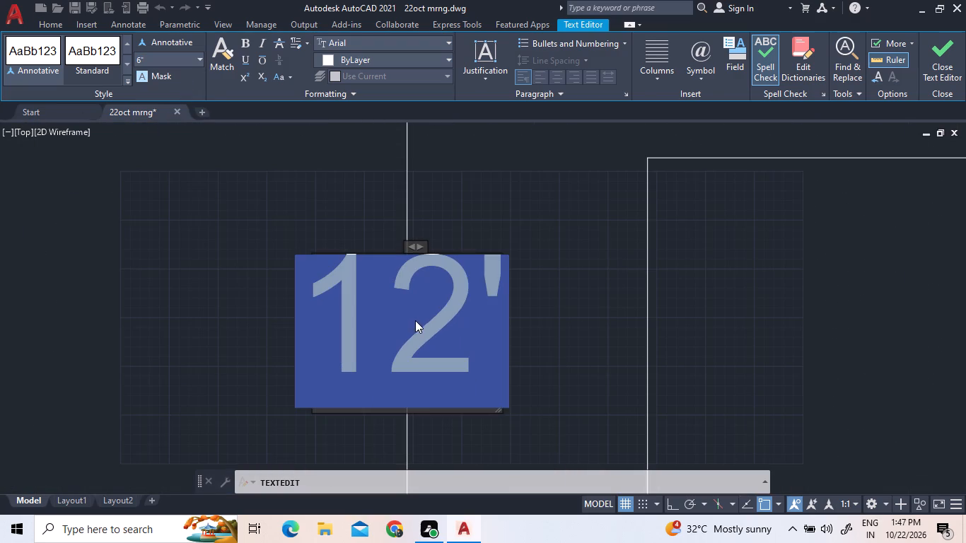
left_click(487, 233)
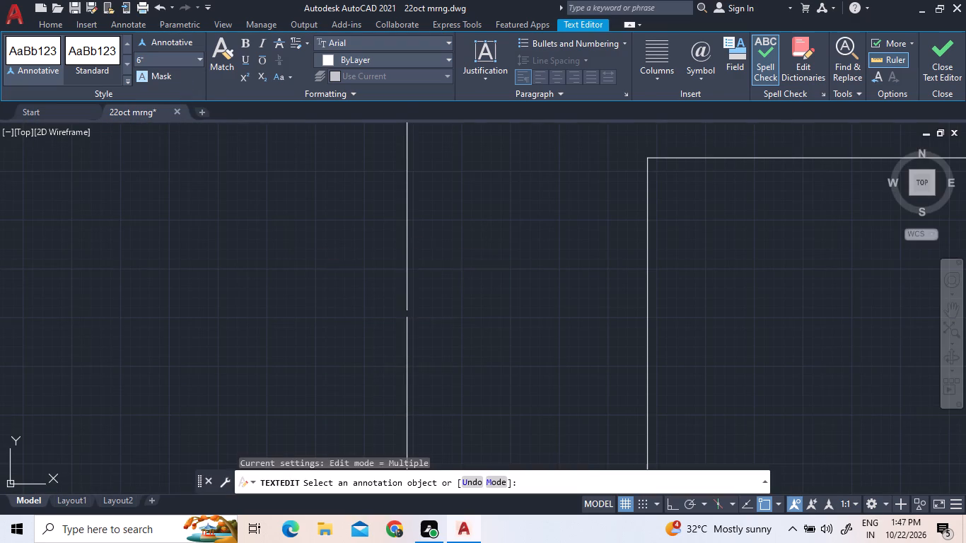
Add a horizontal linear dimension across bedroom3 between its inner side wall faces, with the dimension line just above the bed.
scroll(487, 232, "down", 8)
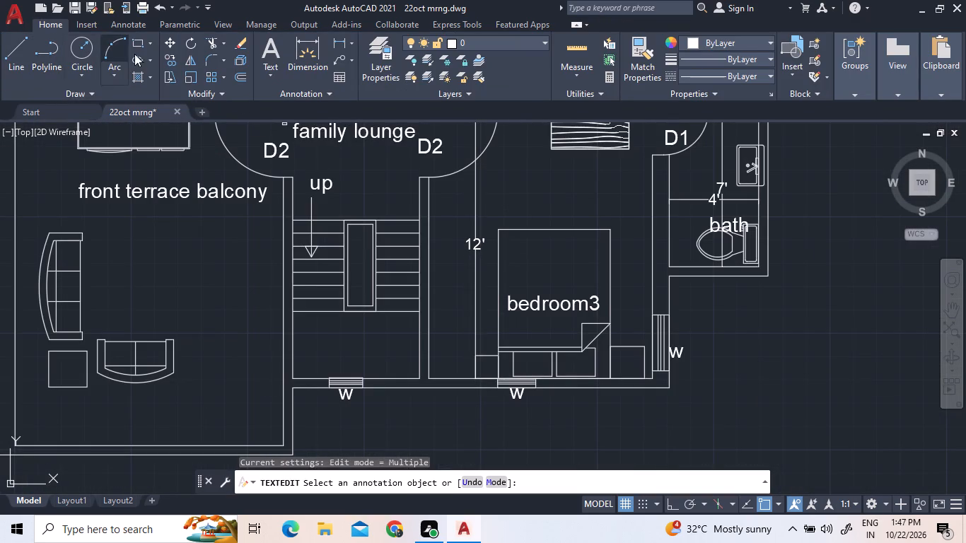
left_click(340, 49)
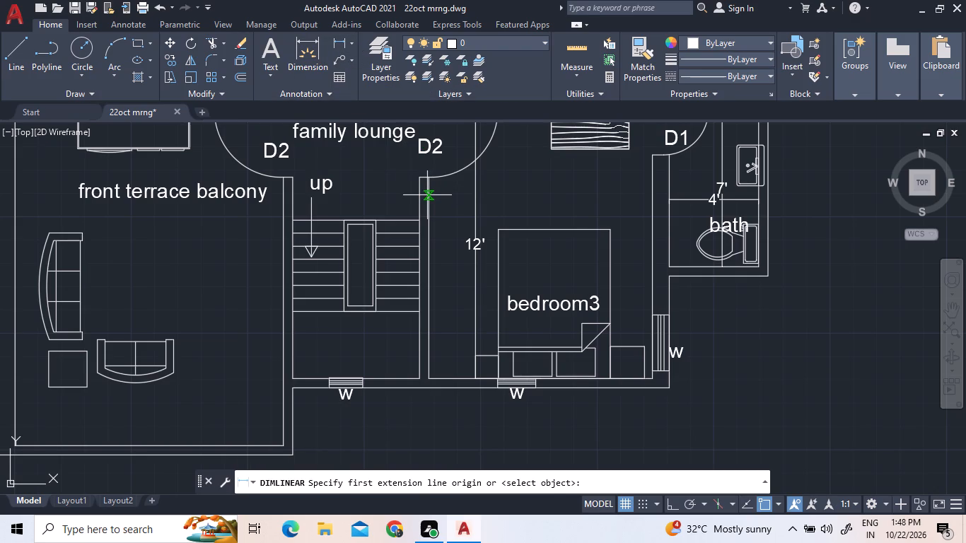
scroll(429, 195, "up", 2)
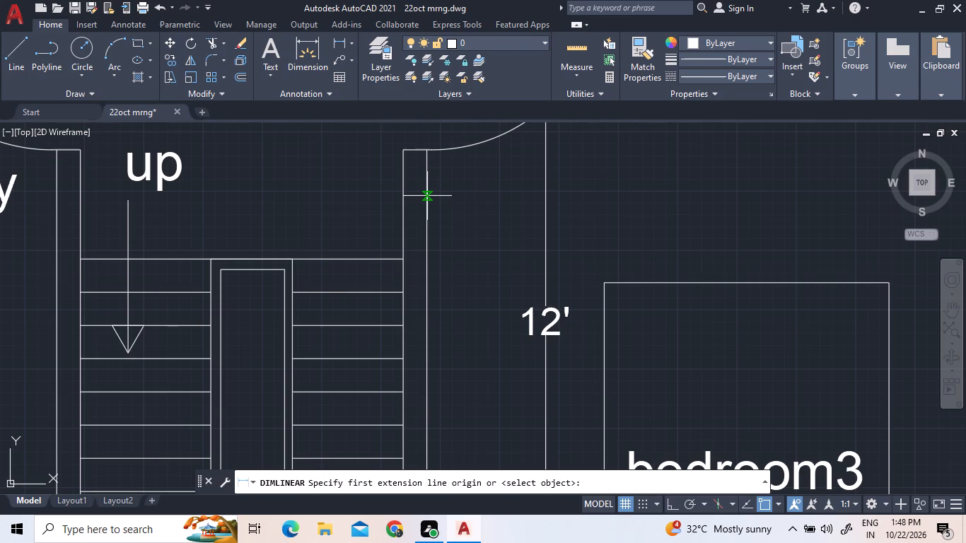
left_click(427, 197)
scroll(654, 240, "down", 4)
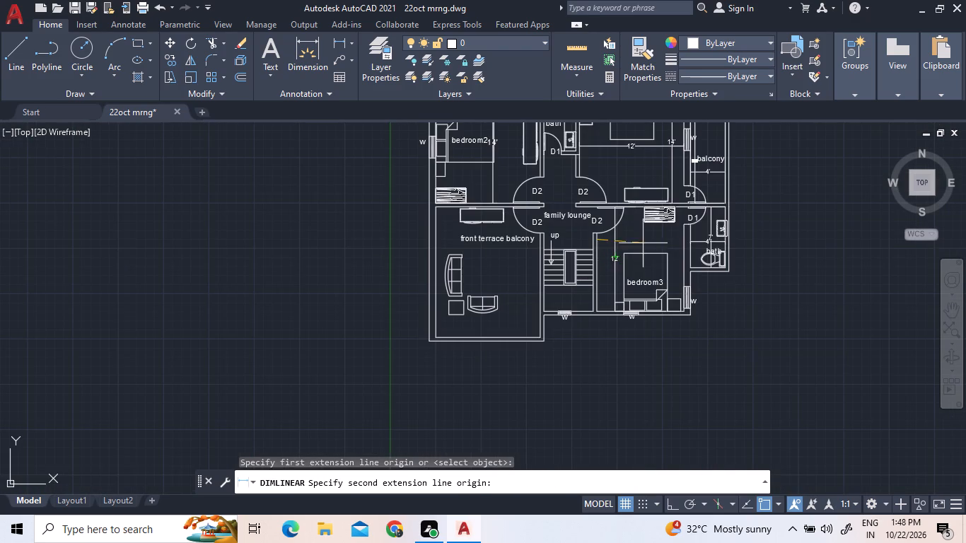
scroll(690, 235, "up", 6)
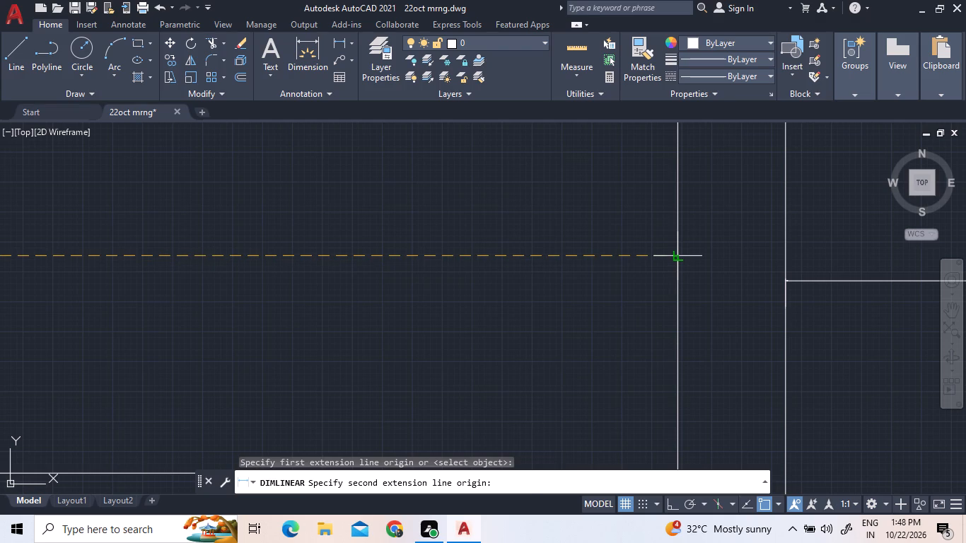
left_click(678, 260)
scroll(677, 262, "down", 2)
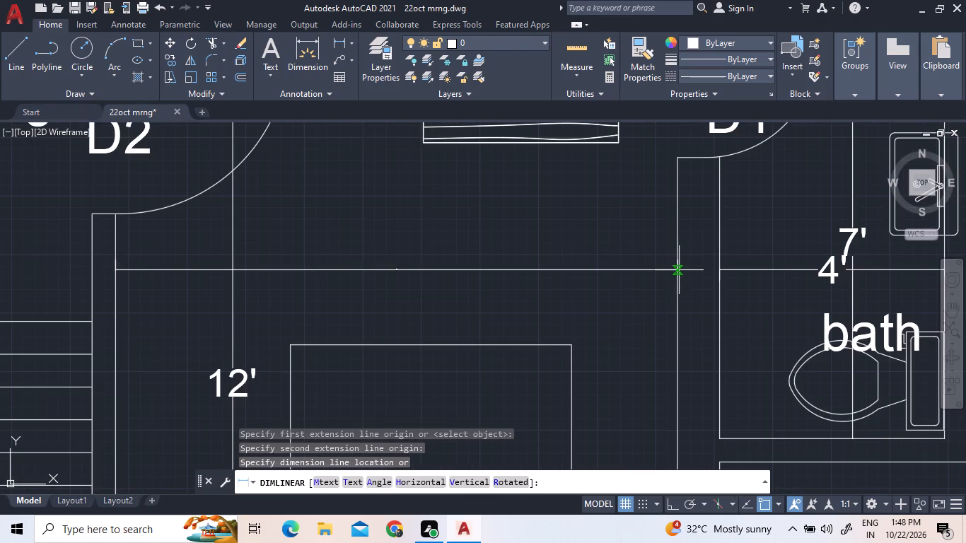
left_click(681, 272)
Set the text height of bedroom3's horizontal dimension to 6" and close the text editor.
scroll(385, 274, "up", 1)
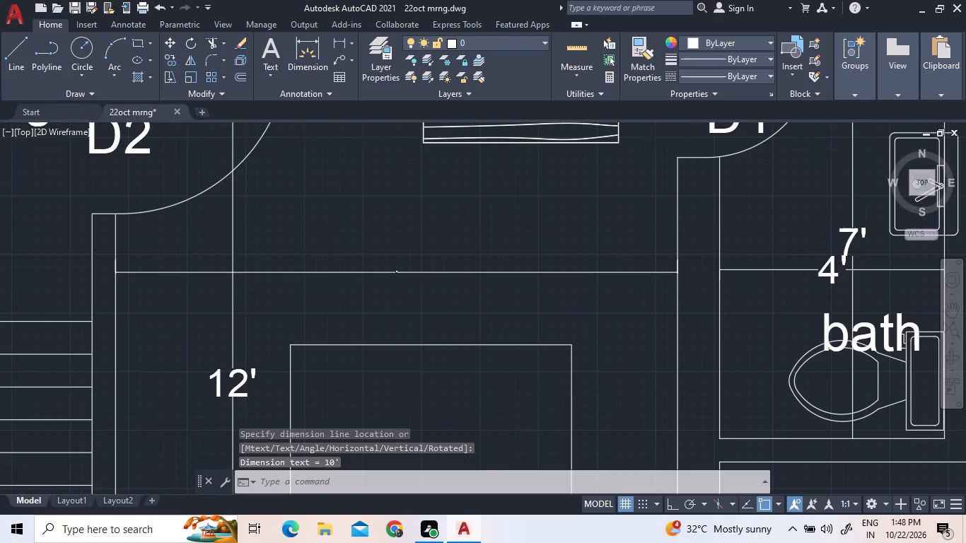
scroll(385, 274, "up", 7)
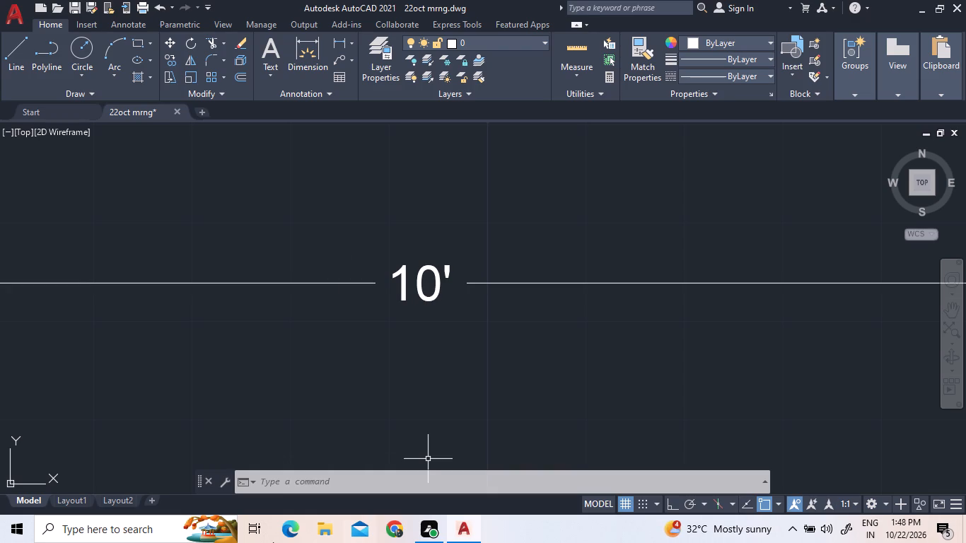
scroll(412, 276, "down", 3)
scroll(412, 254, "up", 3)
left_click(433, 376)
left_click(397, 331)
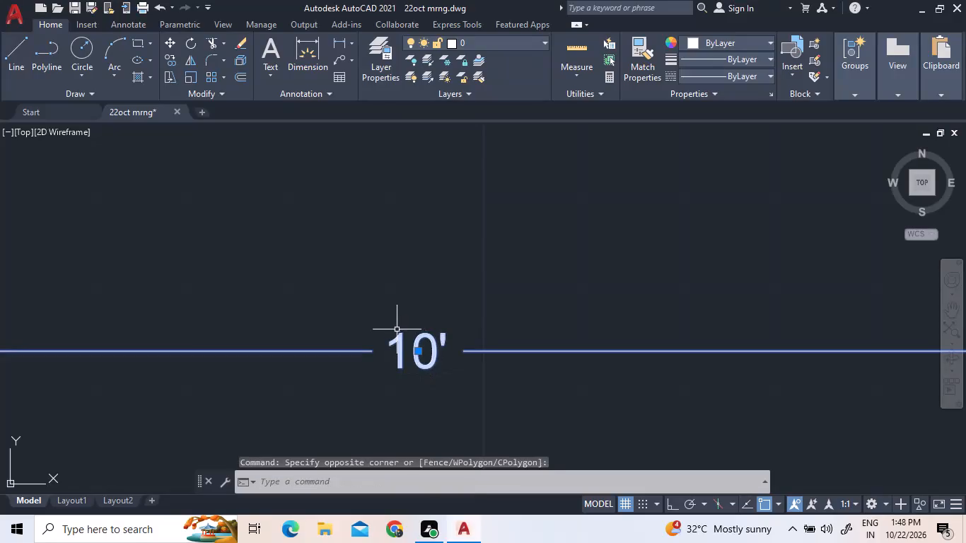
triple_click(419, 343)
left_click(419, 343)
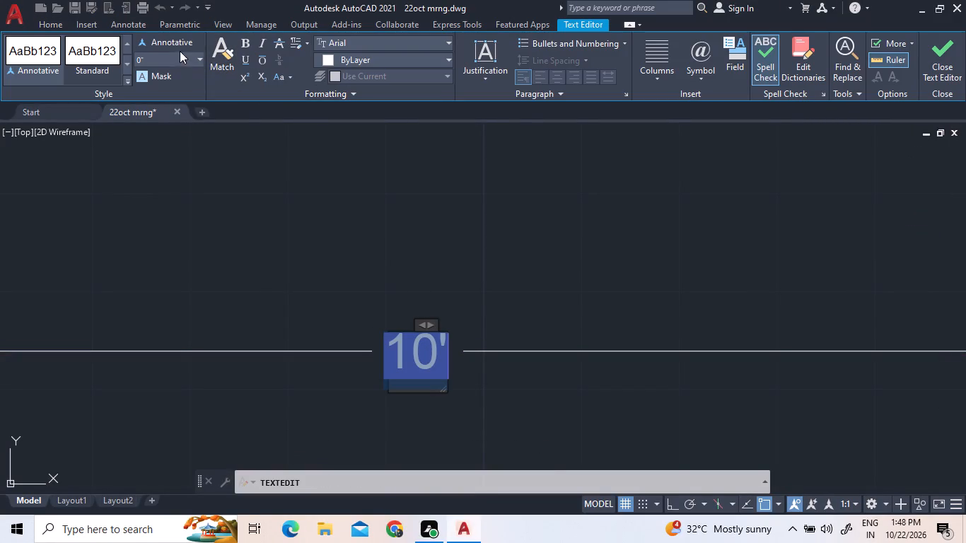
left_click(202, 57)
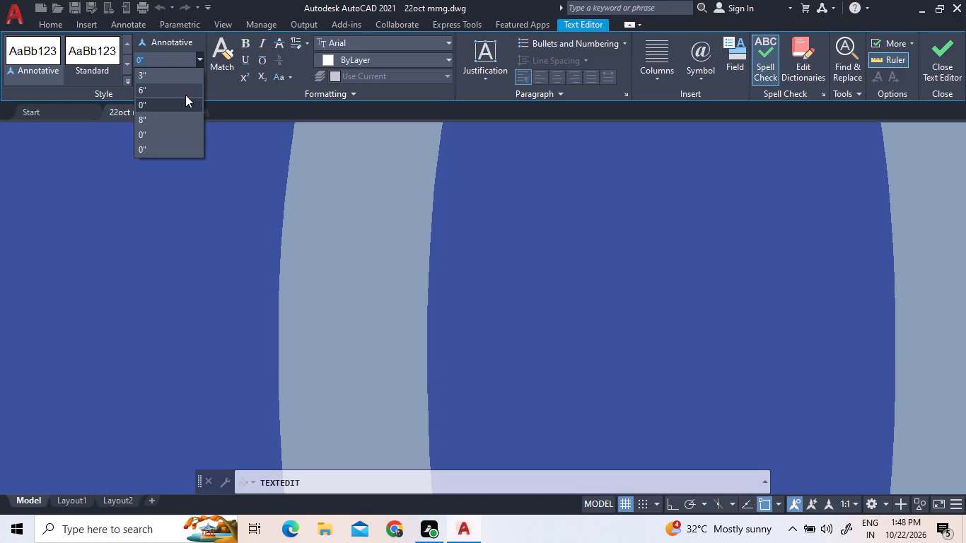
left_click(185, 95)
scroll(279, 247, "down", 8)
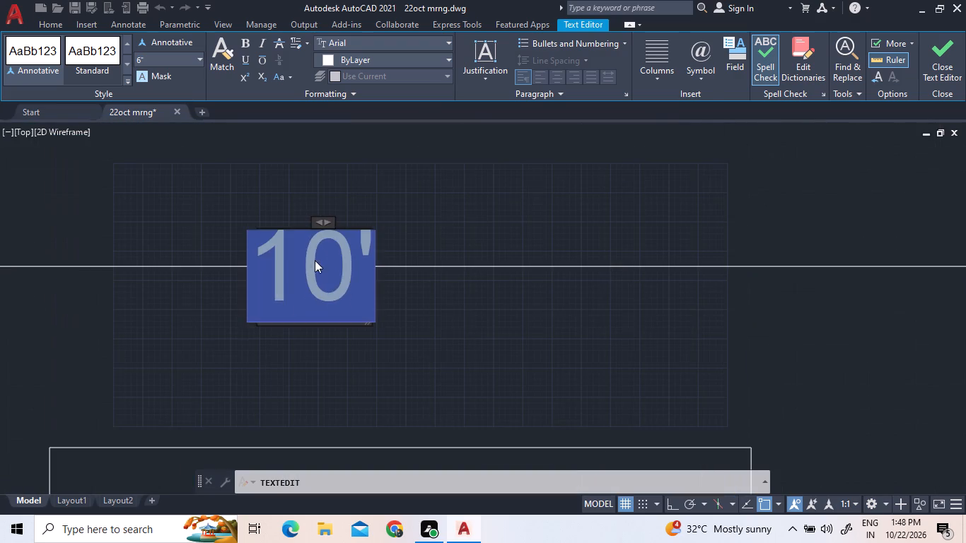
left_click(517, 189)
Add a vertical linear dimension in the front terrace balcony from its upper inner wall face to its lower one, between the sofas and staircase-side wall.
scroll(515, 199, "down", 10)
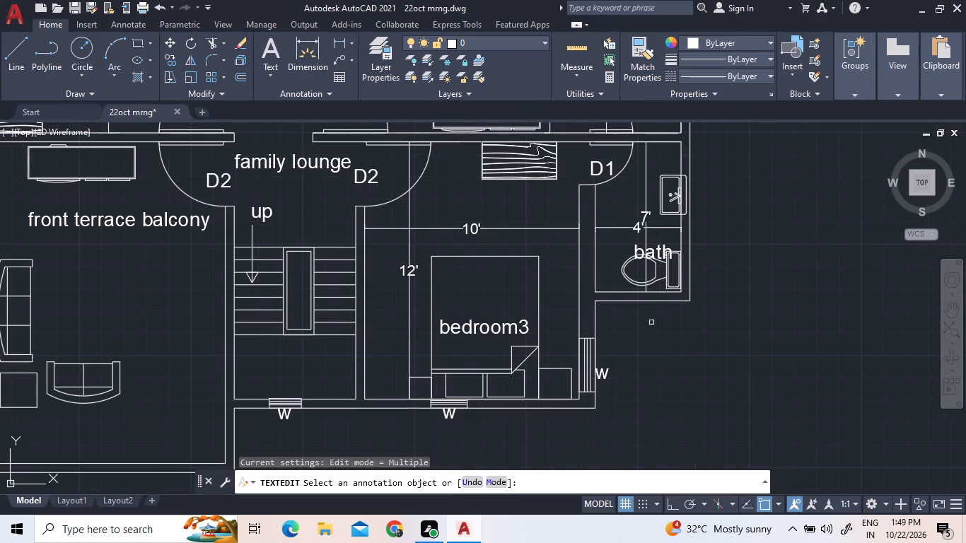
scroll(651, 324, "down", 1)
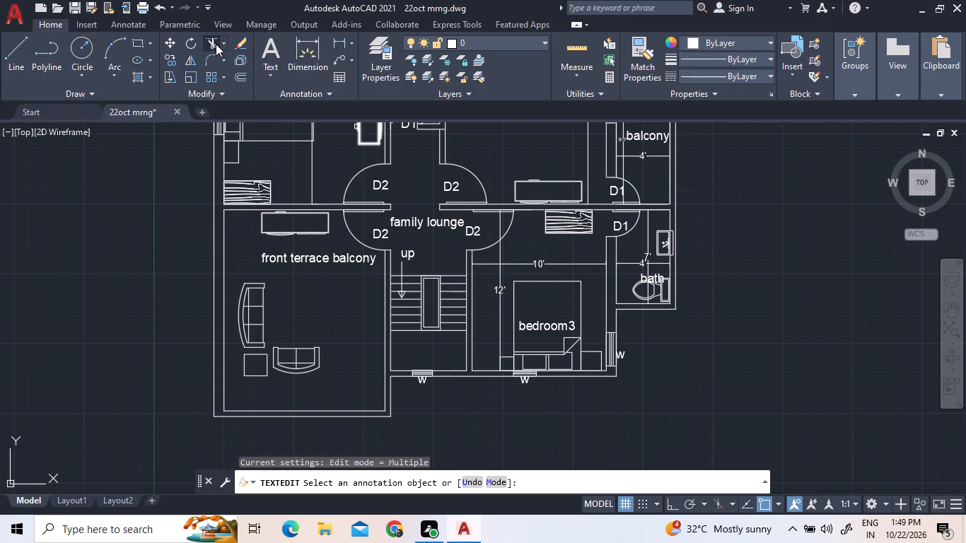
left_click(341, 45)
scroll(347, 227, "up", 2)
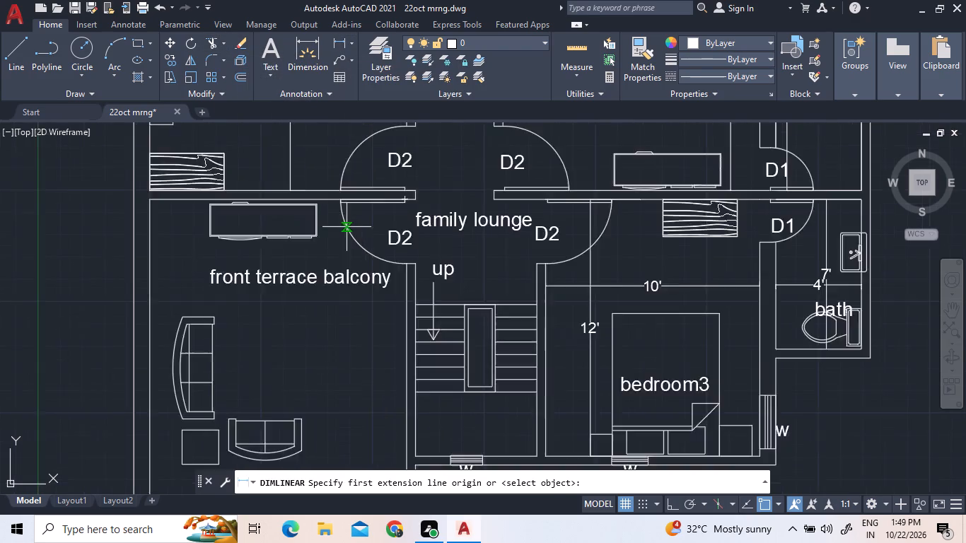
left_click(320, 182)
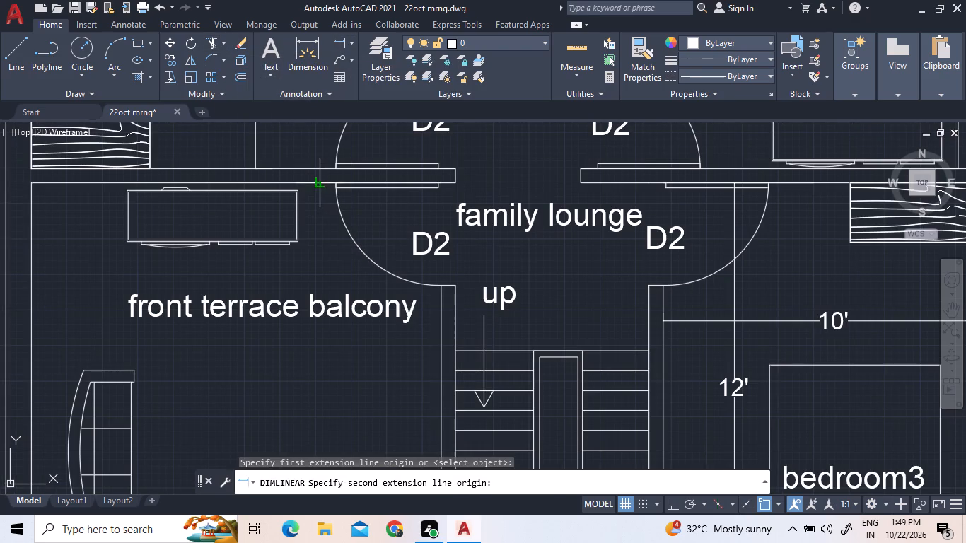
scroll(338, 245, "down", 2)
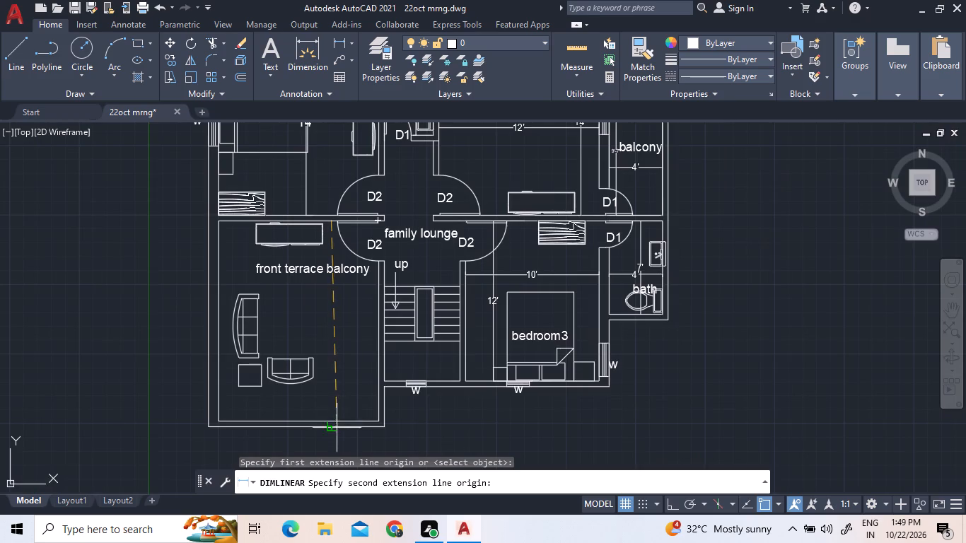
scroll(337, 428, "up", 2)
left_click(325, 416)
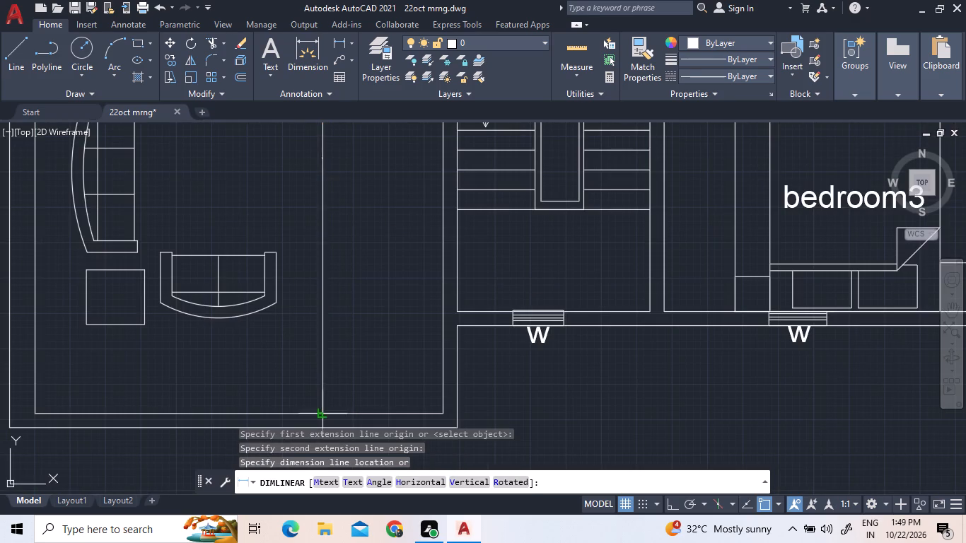
left_click(337, 416)
Set the text height of the front terrace balcony's vertical dimension to 6" and close the text editor.
scroll(367, 197, "up", 2)
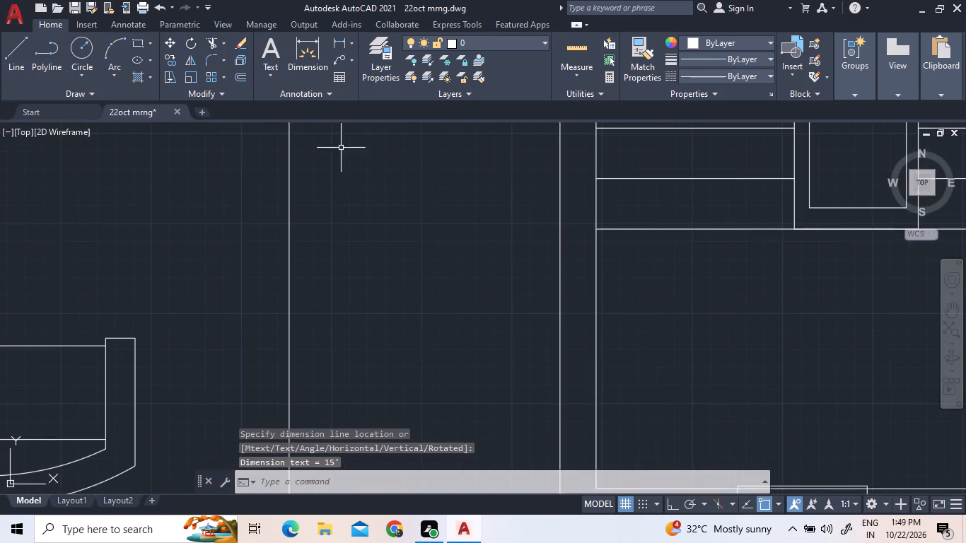
scroll(361, 282, "down", 2)
scroll(330, 194, "up", 3)
scroll(340, 266, "up", 3)
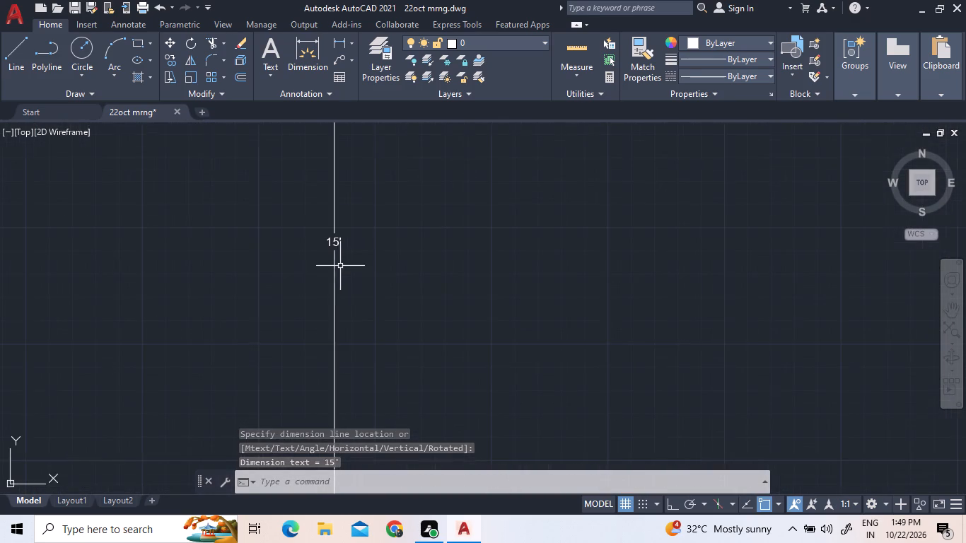
scroll(322, 240, "up", 4)
left_click(482, 252)
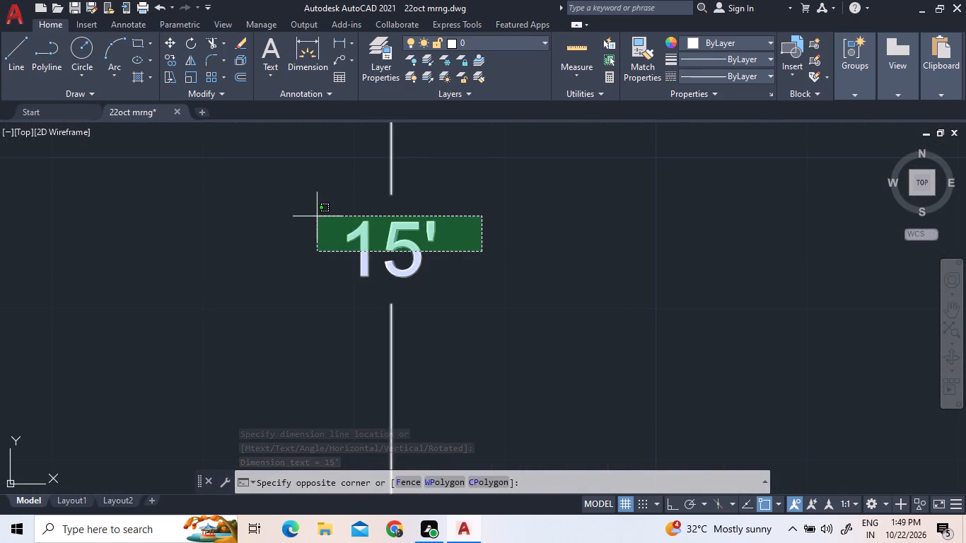
left_click(316, 216)
left_click(397, 233)
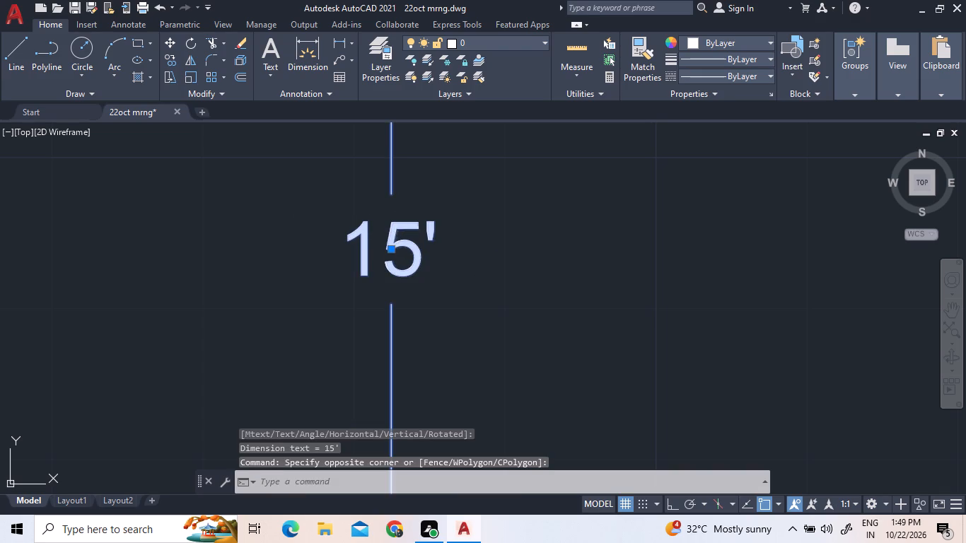
left_click(397, 233)
left_click(397, 233)
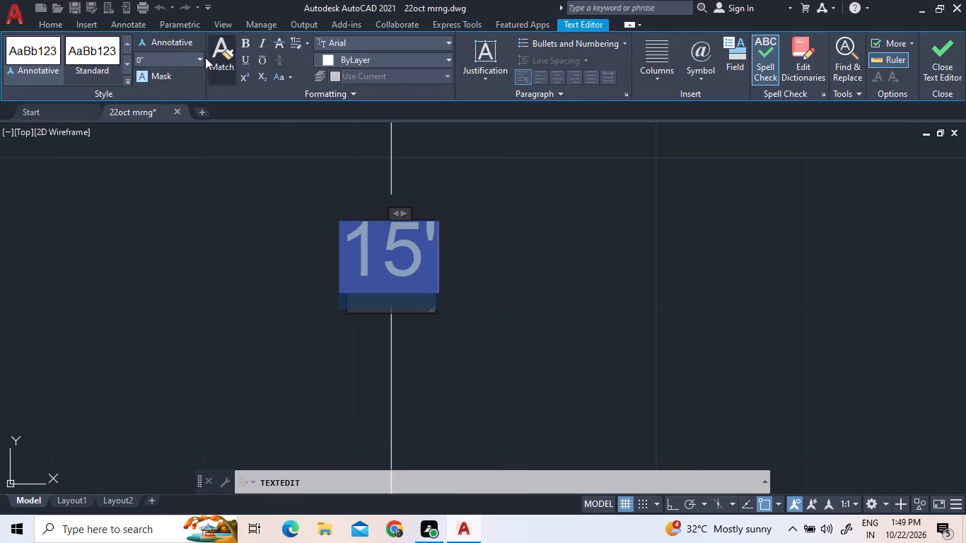
left_click(199, 59)
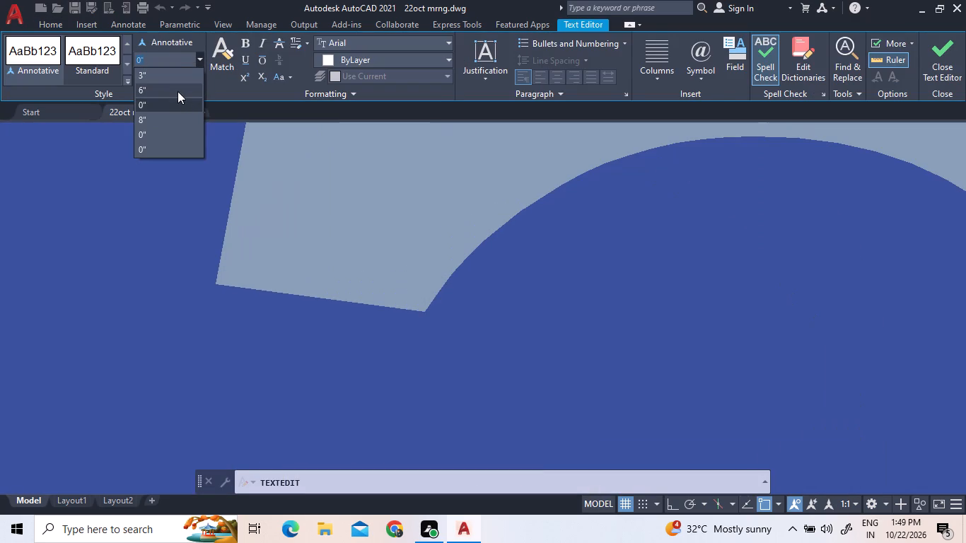
left_click(178, 91)
scroll(299, 224, "down", 8)
left_click(450, 223)
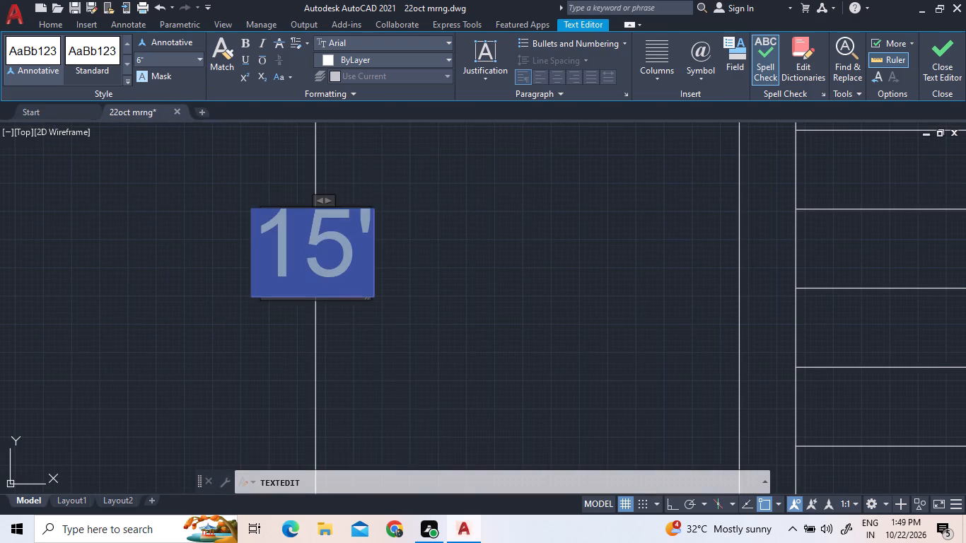
Add a horizontal linear dimension across the front terrace balcony between its inner side wall faces, with the dimension line above the two-seat sofa.
scroll(450, 225, "down", 6)
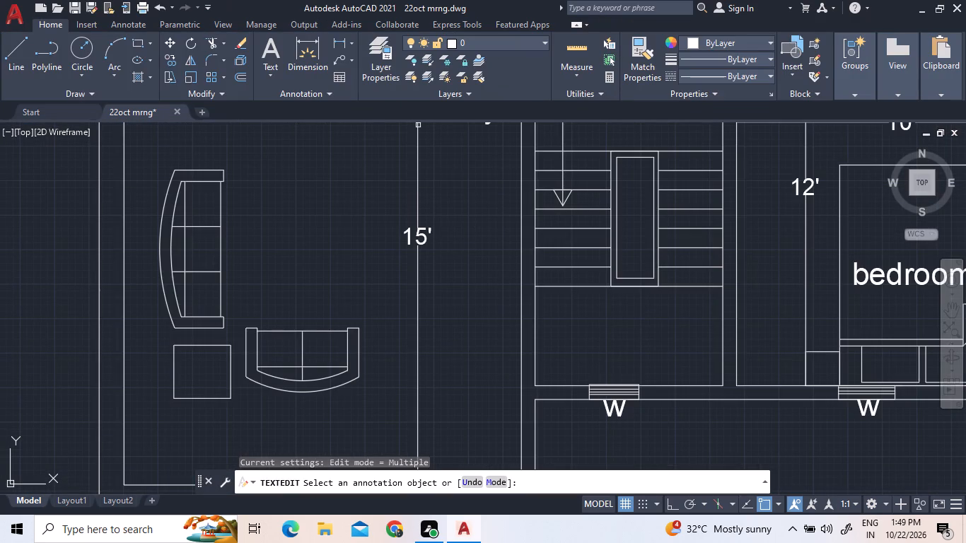
left_click(341, 38)
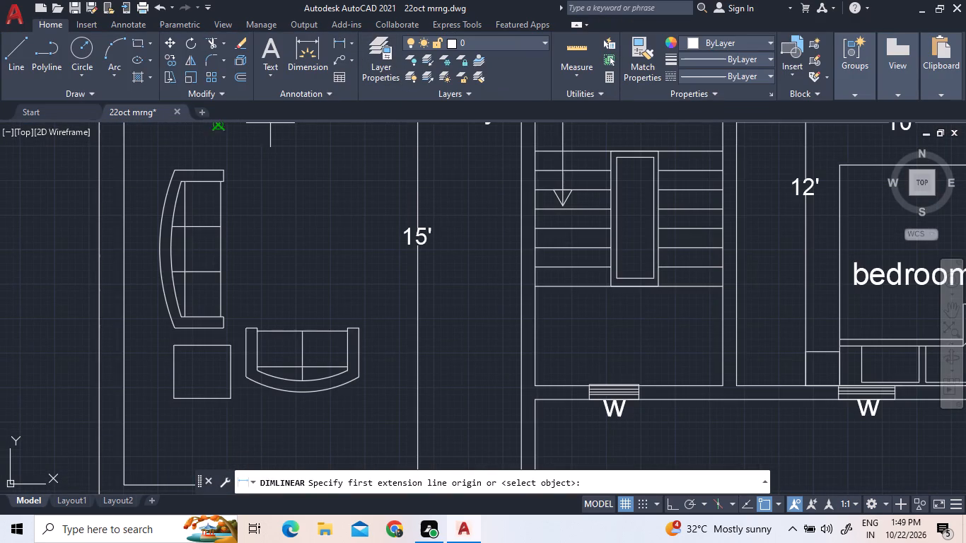
left_click(124, 250)
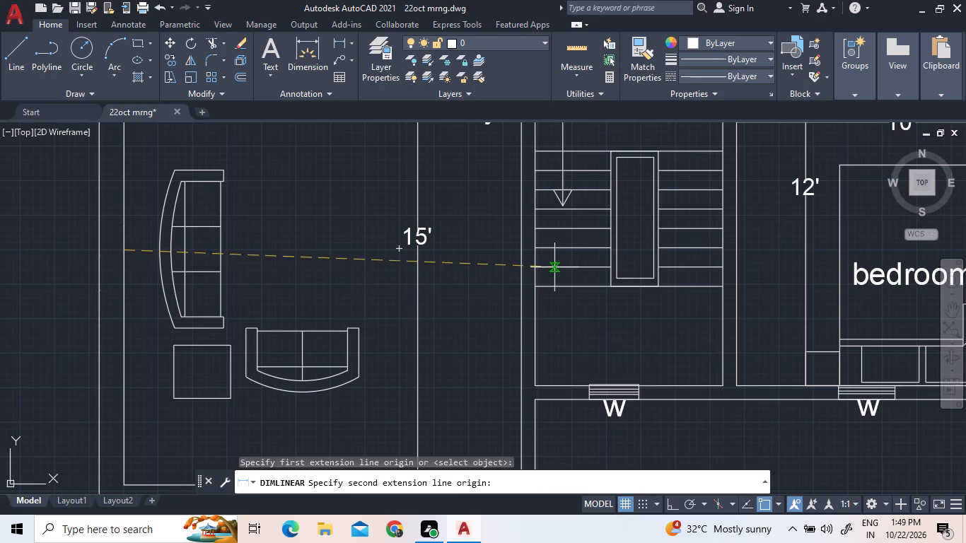
left_click(519, 250)
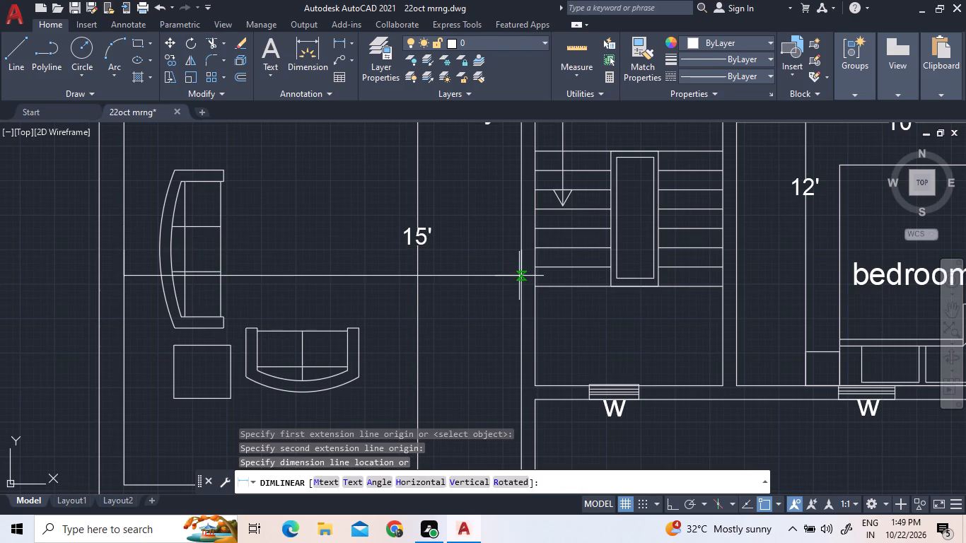
left_click(519, 276)
Set the text height of the front terrace balcony's horizontal dimension to 6" and close the text editor.
scroll(327, 280, "up", 2)
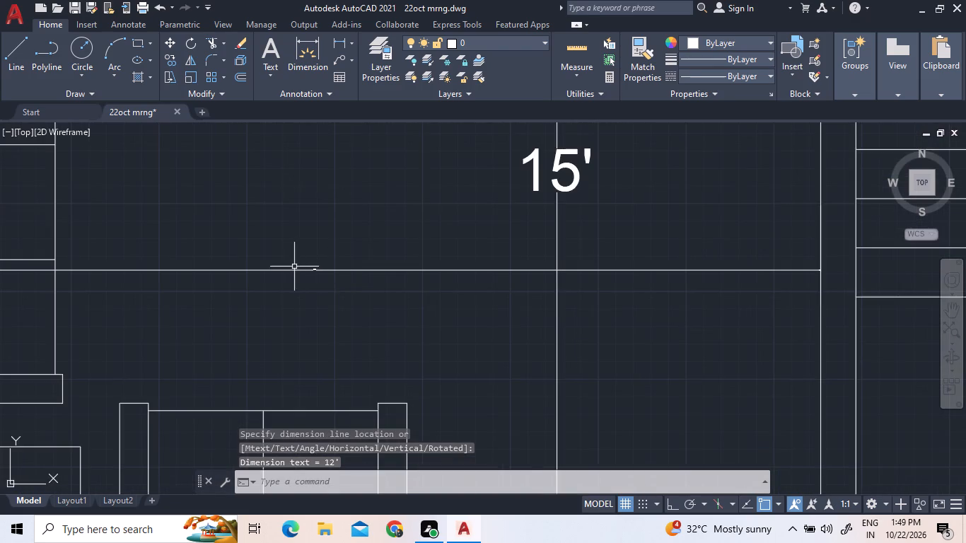
scroll(333, 274, "up", 2)
scroll(277, 266, "up", 4)
scroll(189, 221, "up", 3)
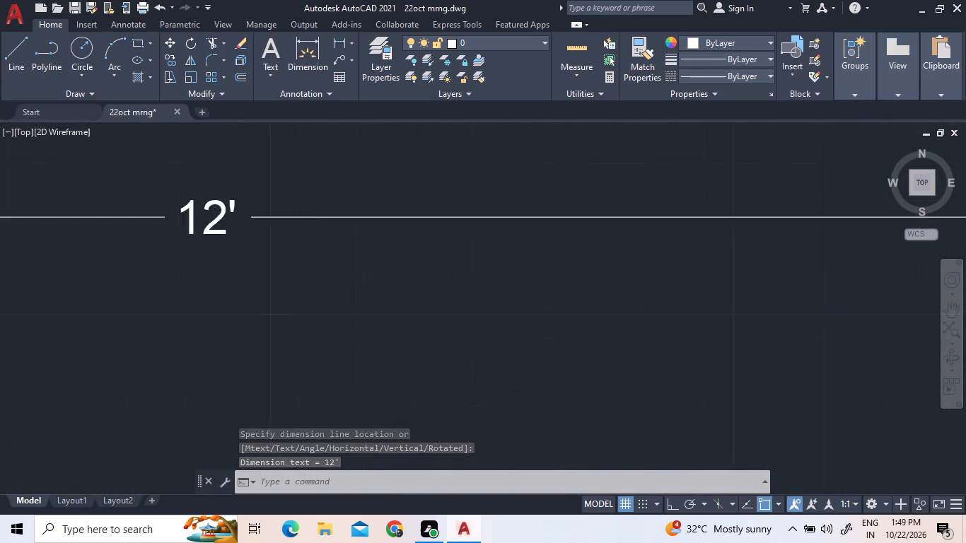
scroll(191, 218, "up", 1)
left_click(319, 300)
left_click(260, 217)
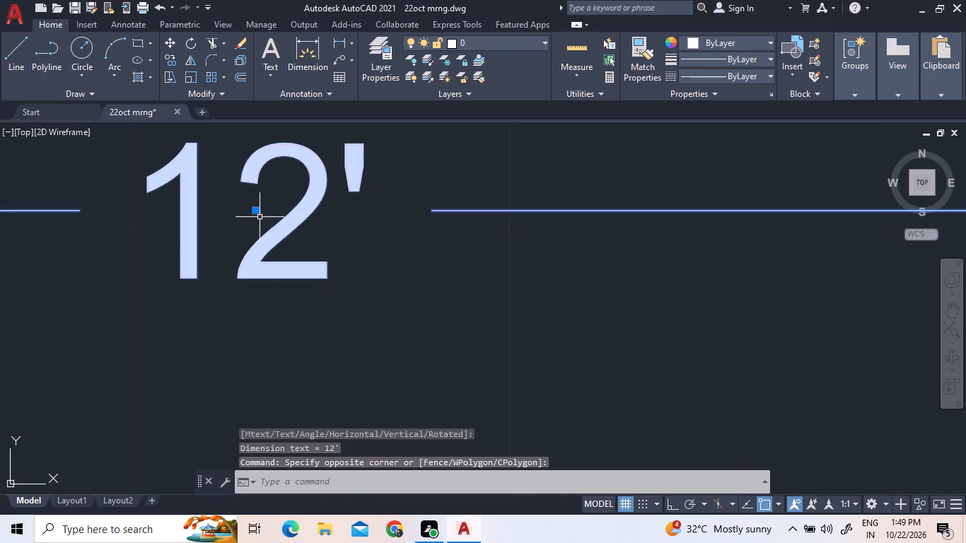
triple_click(278, 230)
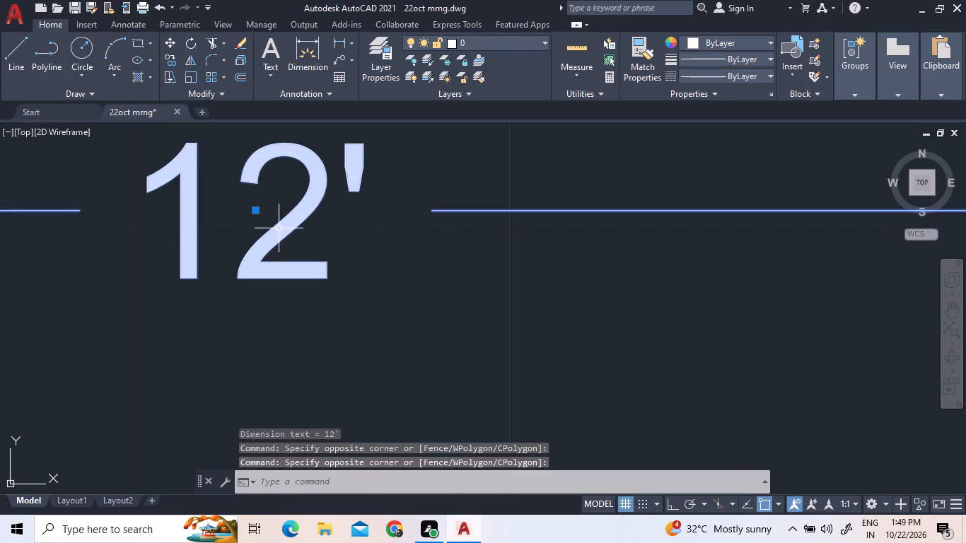
left_click(279, 228)
left_click(225, 143)
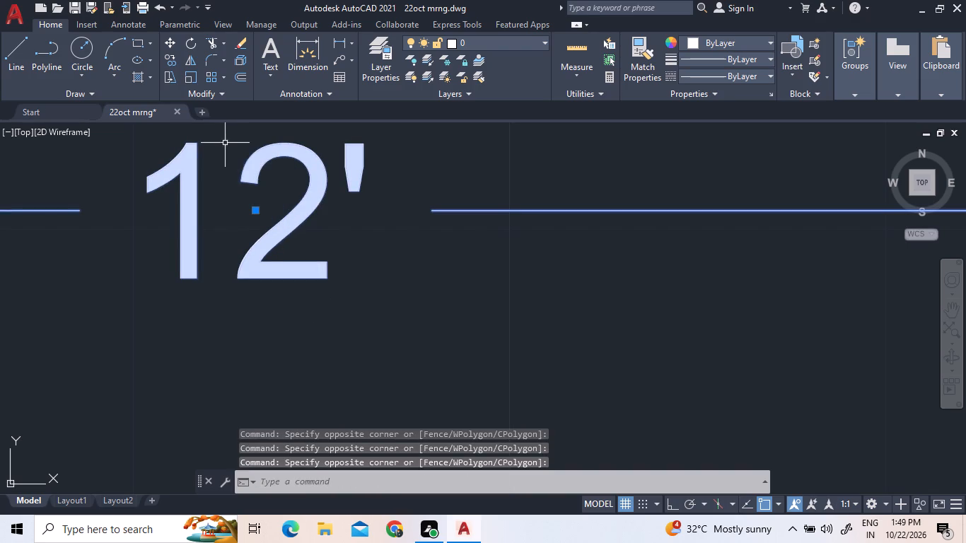
triple_click(252, 180)
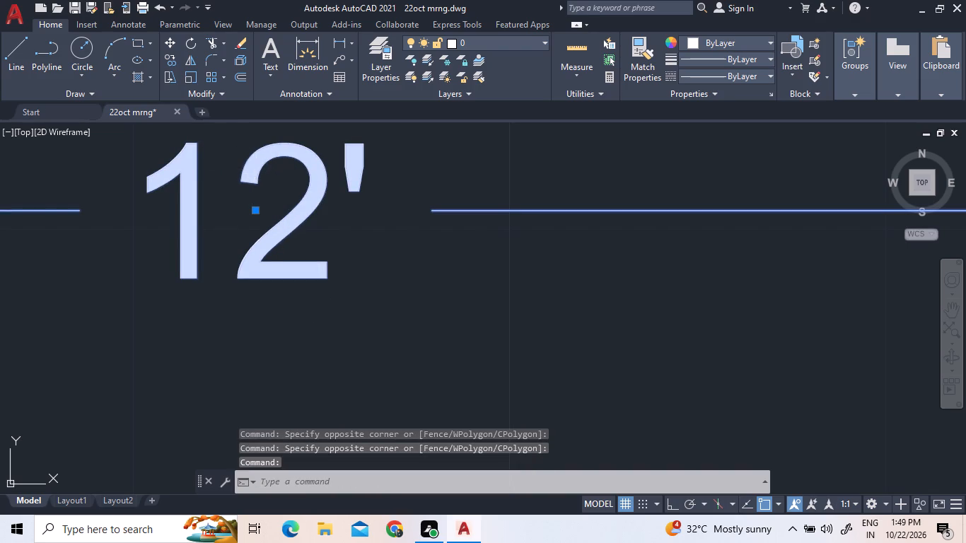
left_click(252, 180)
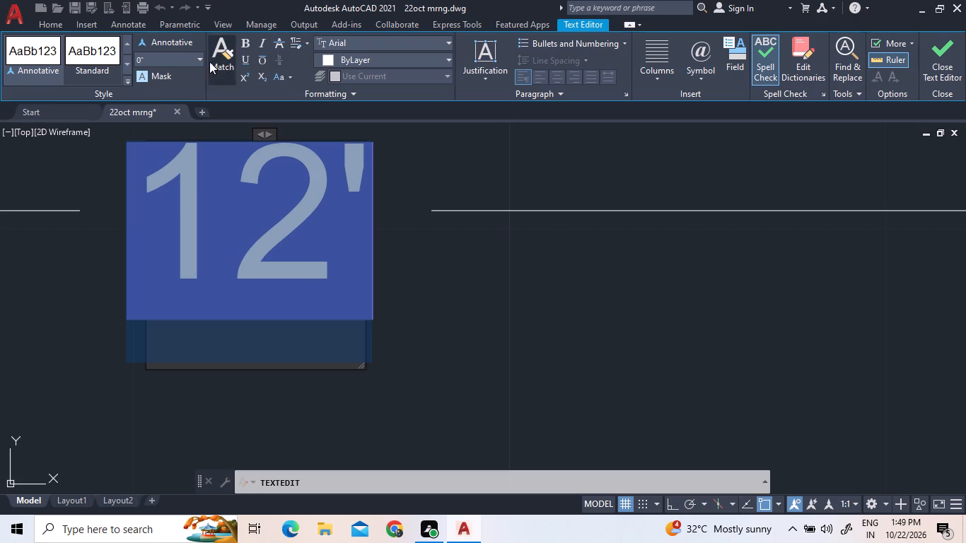
left_click(203, 57)
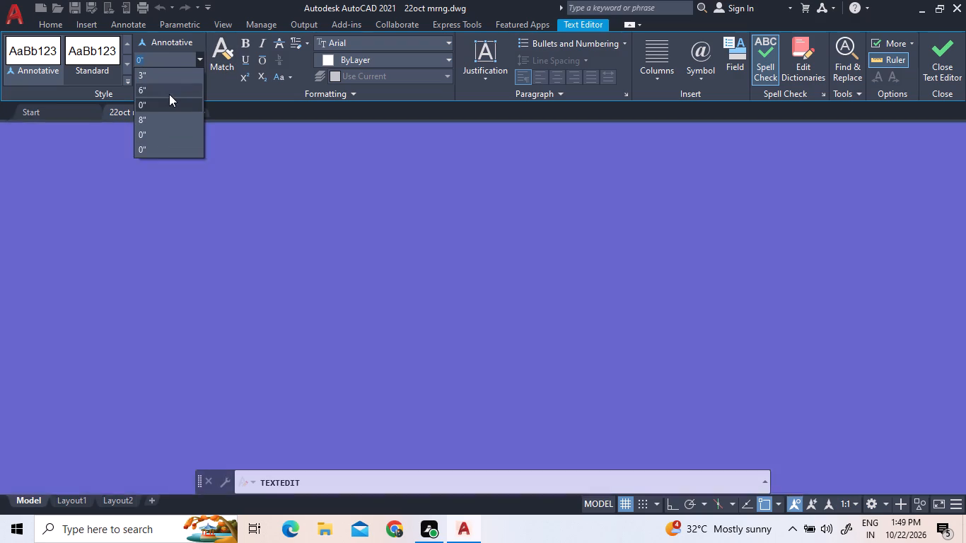
left_click(169, 94)
scroll(339, 189, "down", 9)
scroll(427, 216, "down", 3)
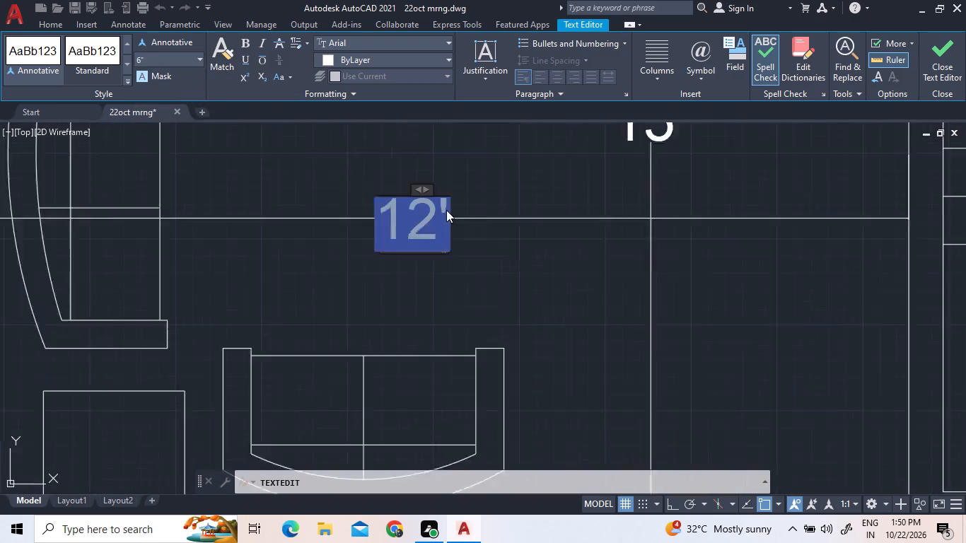
left_click(491, 165)
Examine the room labels, dimensions and furniture across the whole floor plan, ending the text editing command along the way.
scroll(491, 165, "down", 3)
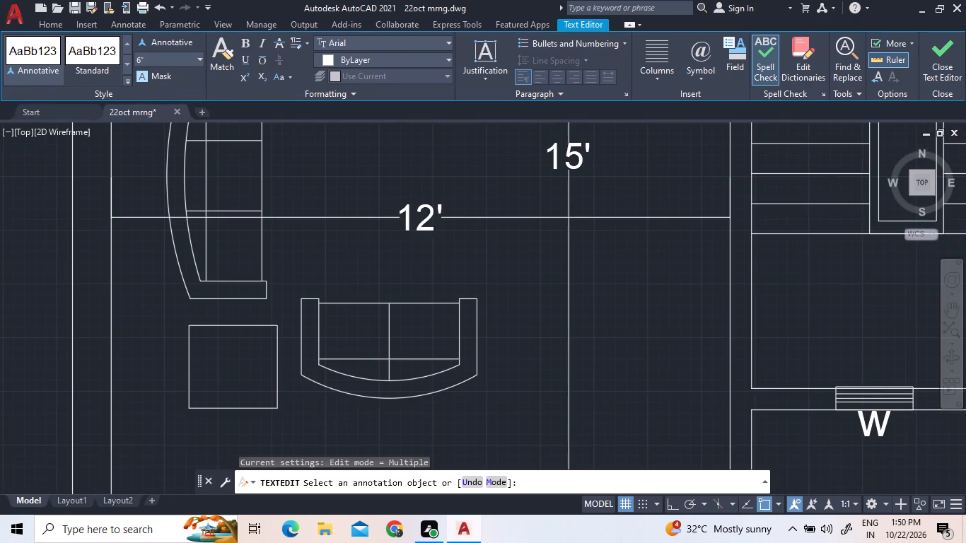
scroll(491, 164, "down", 7)
scroll(506, 143, "up", 4)
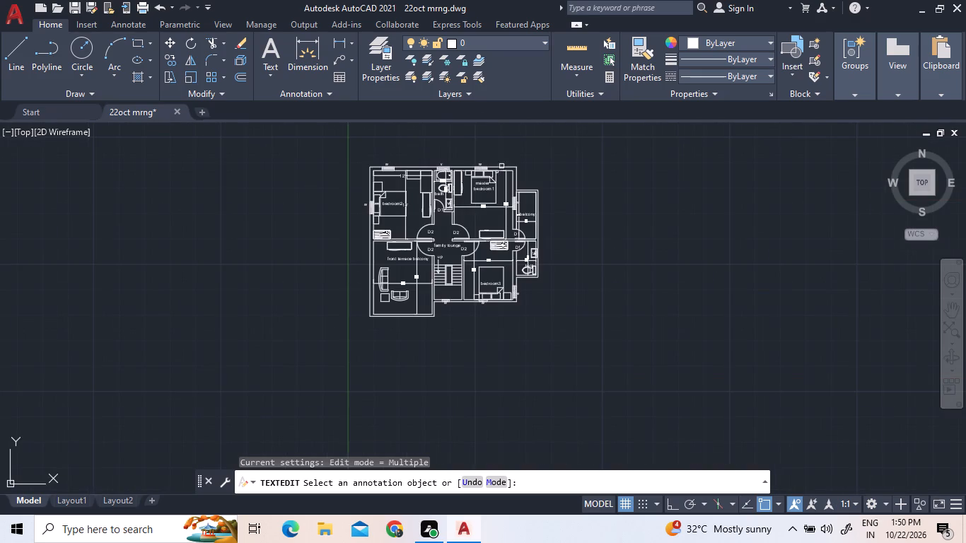
scroll(469, 228, "up", 2)
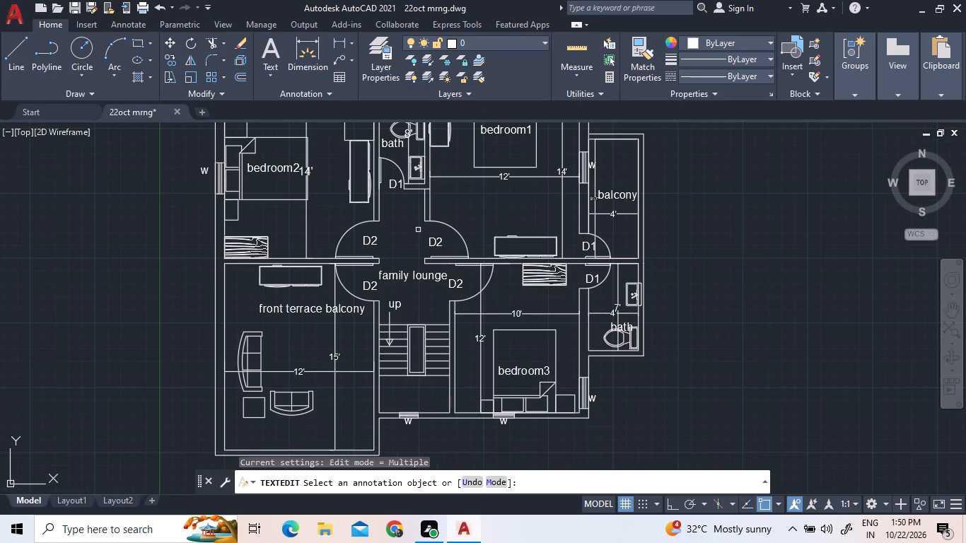
scroll(388, 240, "down", 3)
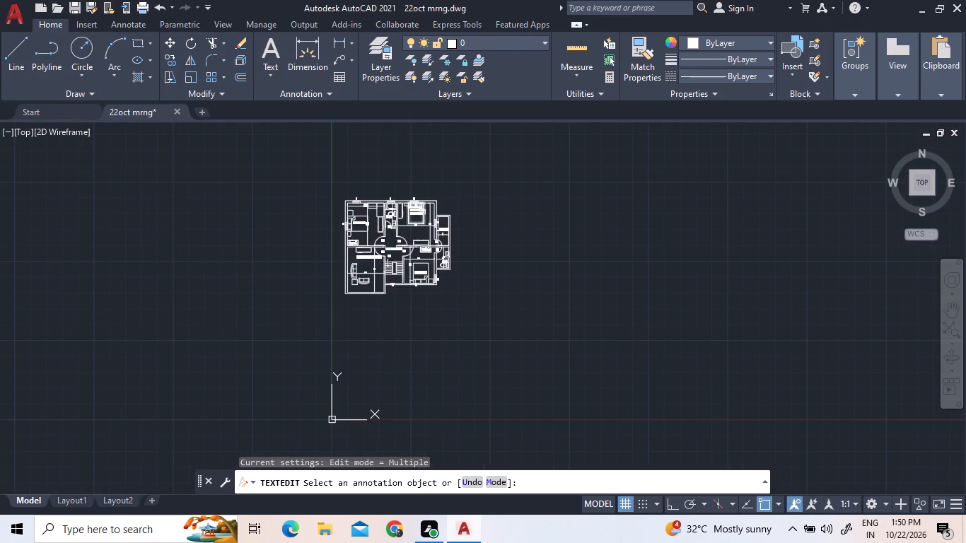
scroll(423, 212, "up", 4)
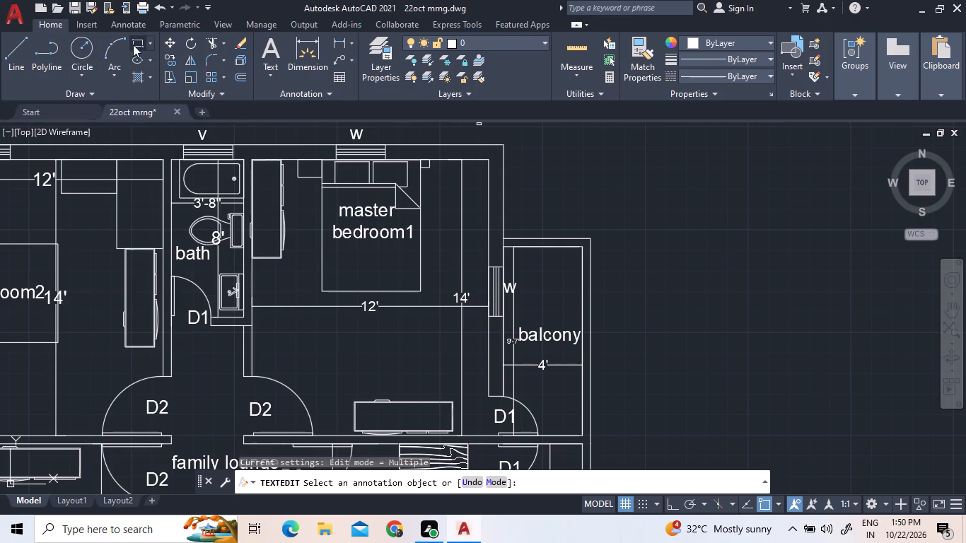
scroll(371, 228, "down", 1)
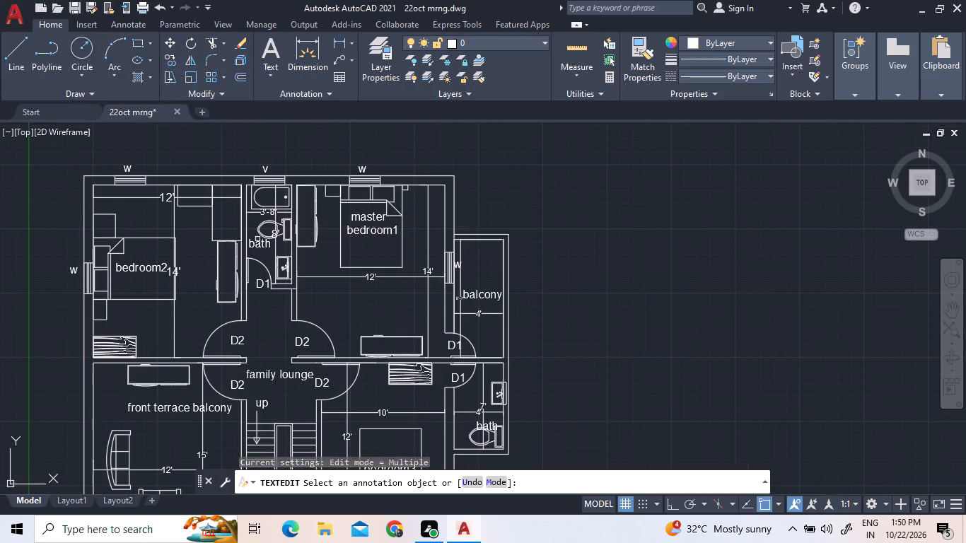
scroll(199, 286, "up", 2)
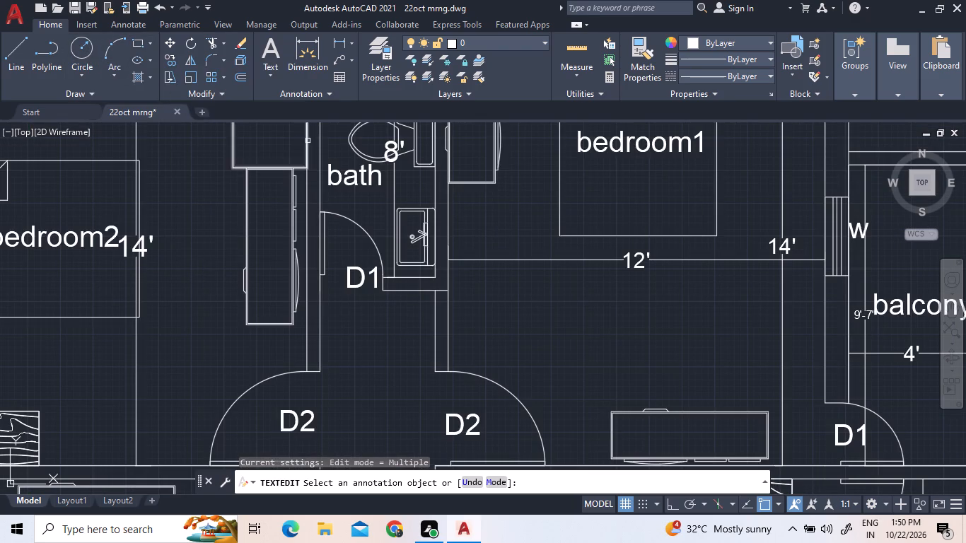
scroll(293, 147, "up", 2)
right_click(272, 175)
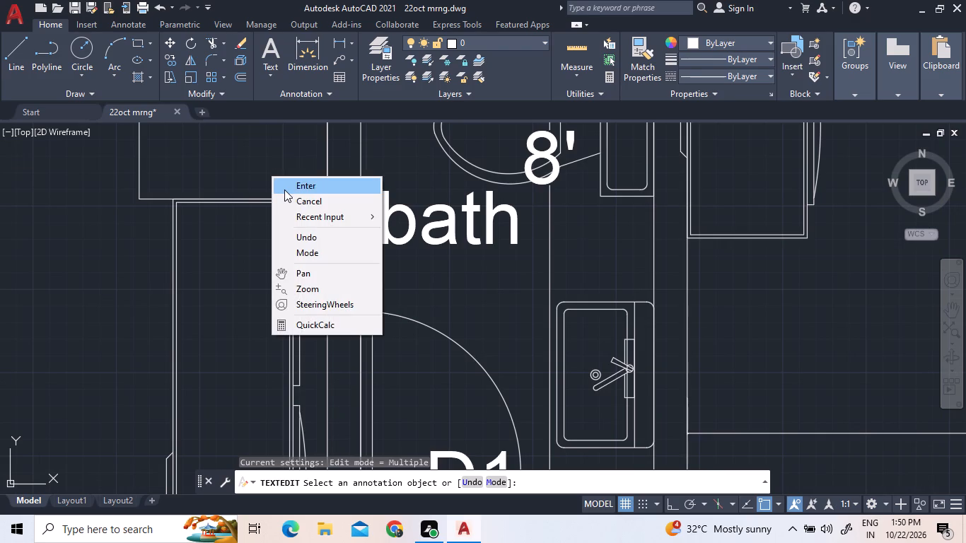
left_click(284, 189)
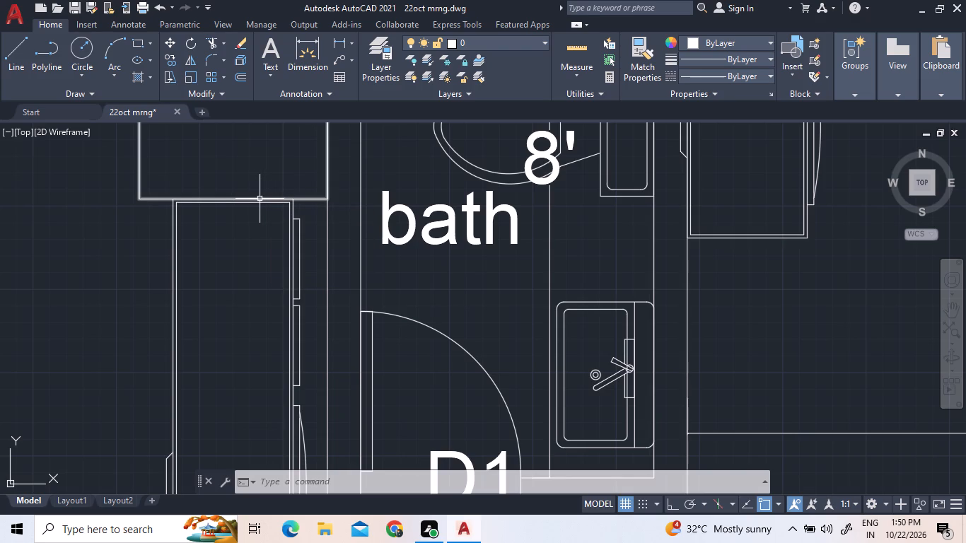
scroll(241, 216, "up", 2)
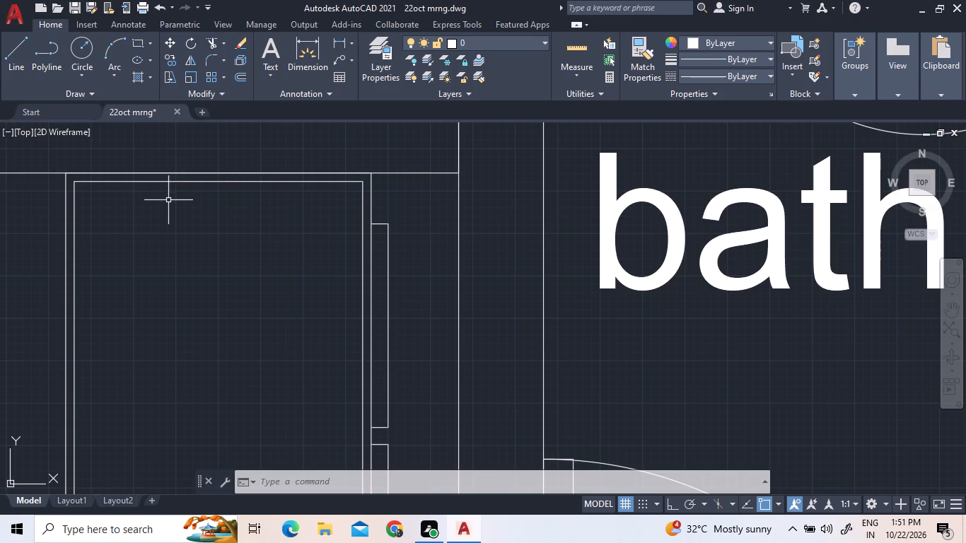
scroll(168, 199, "down", 2)
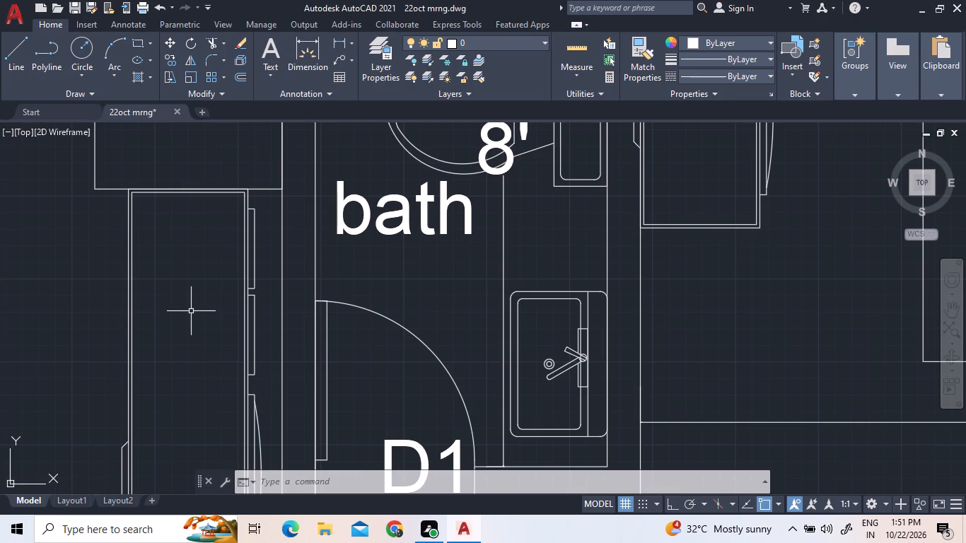
scroll(191, 311, "down", 2)
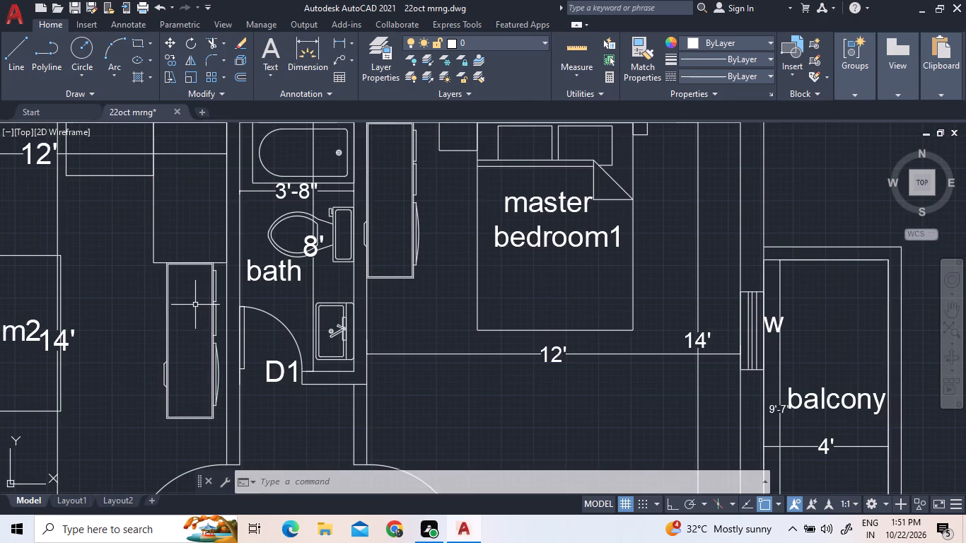
scroll(195, 305, "down", 1)
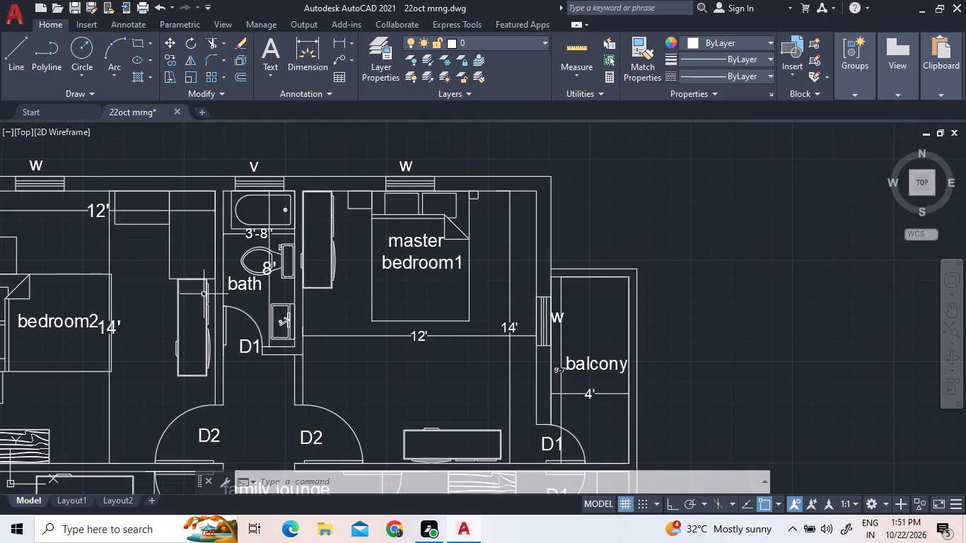
scroll(162, 187, "up", 2)
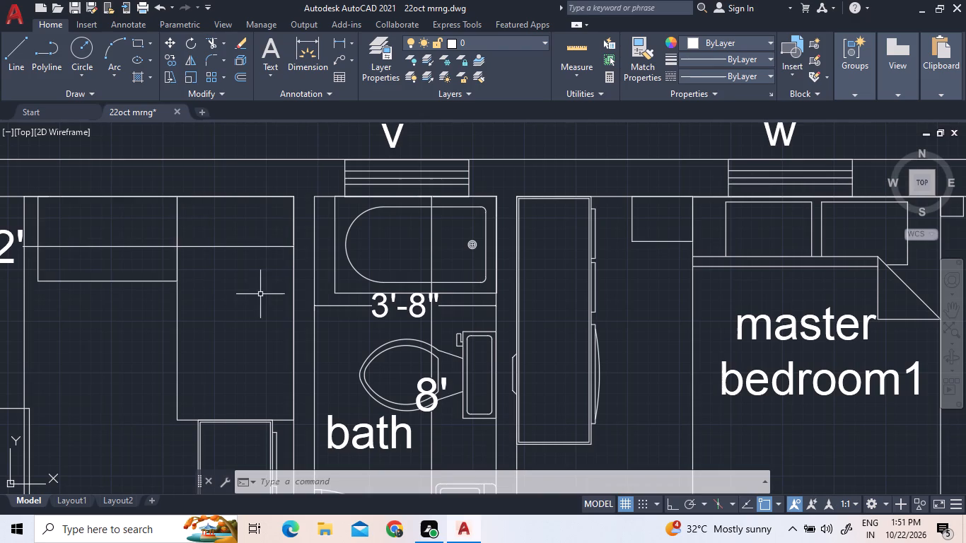
scroll(262, 293, "down", 2)
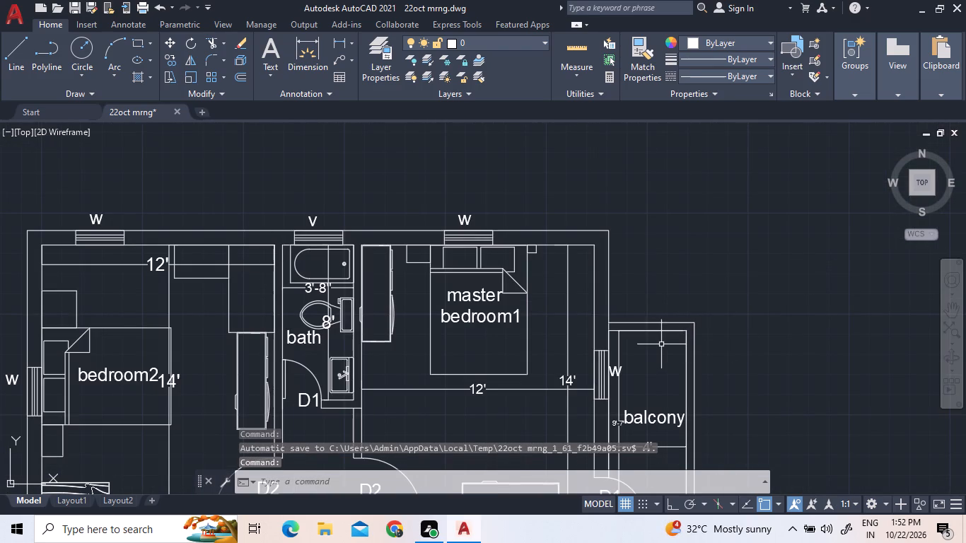
scroll(661, 338, "down", 2)
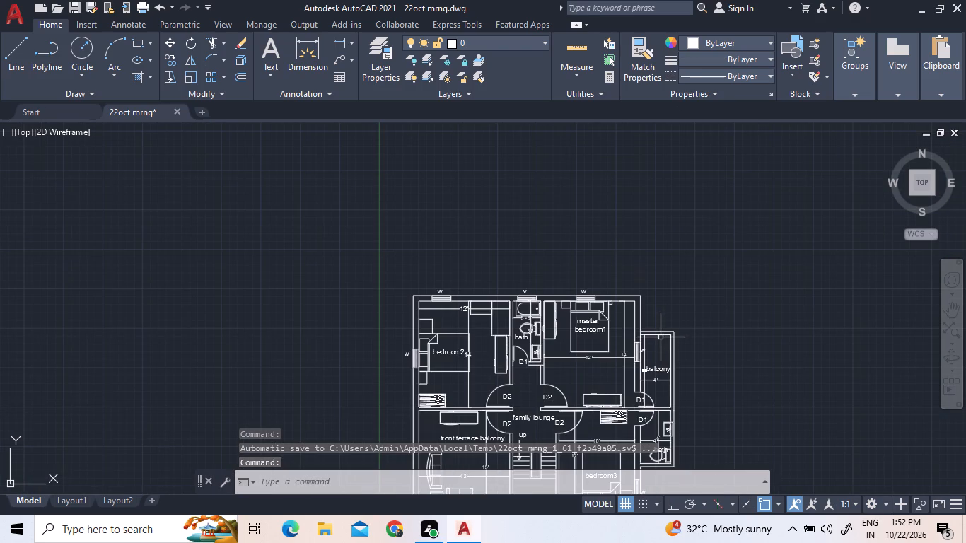
middle_click_drag(660, 350, 632, 253)
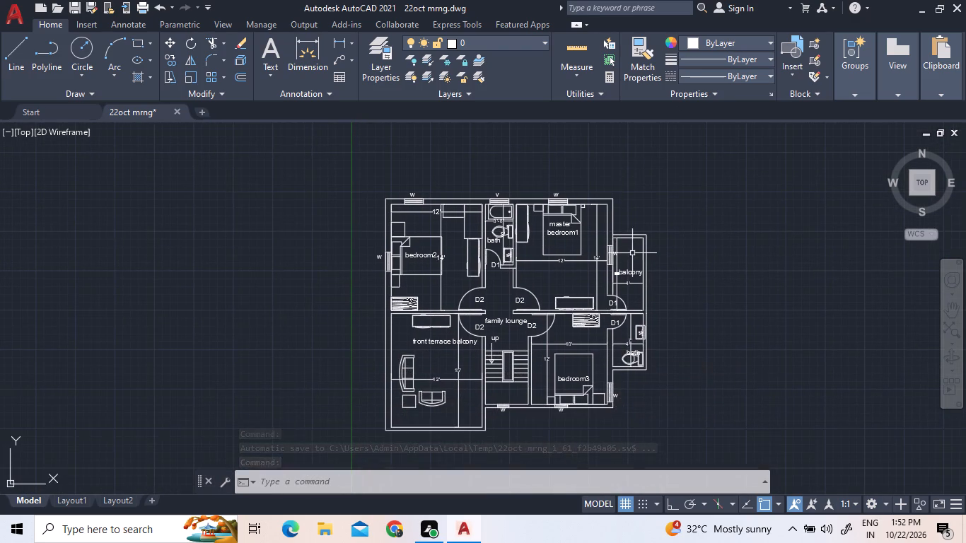
scroll(577, 378, "up", 2)
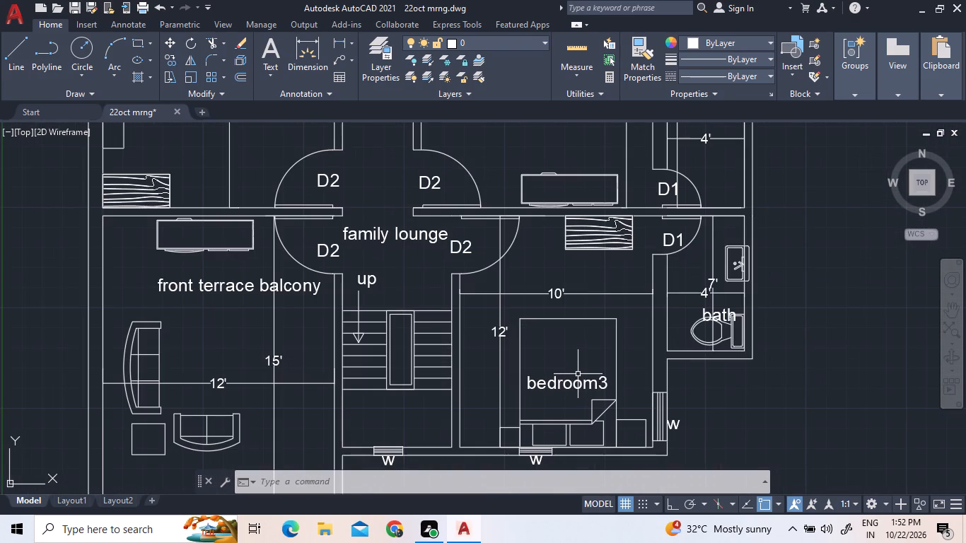
scroll(579, 366, "down", 2)
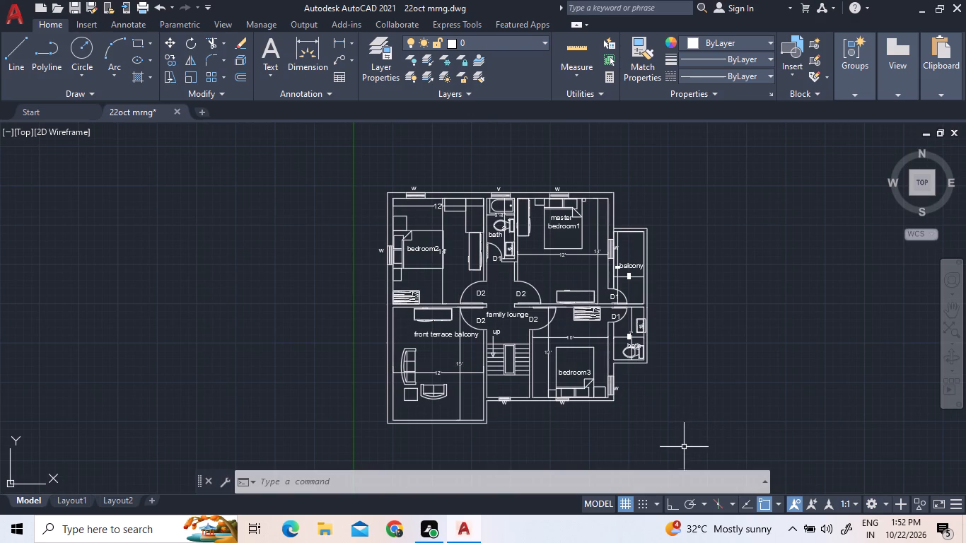
Save the drawing under its existing file name.
left_click(72, 10)
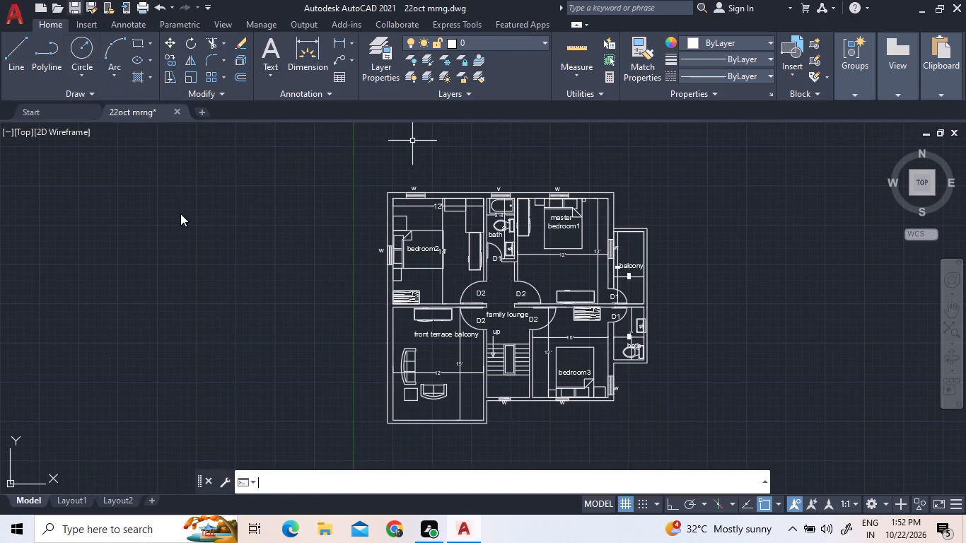
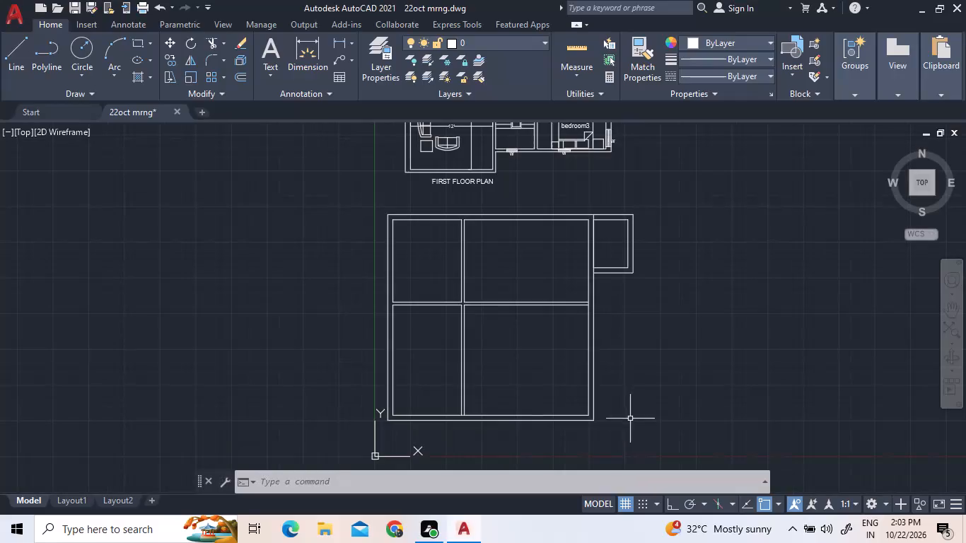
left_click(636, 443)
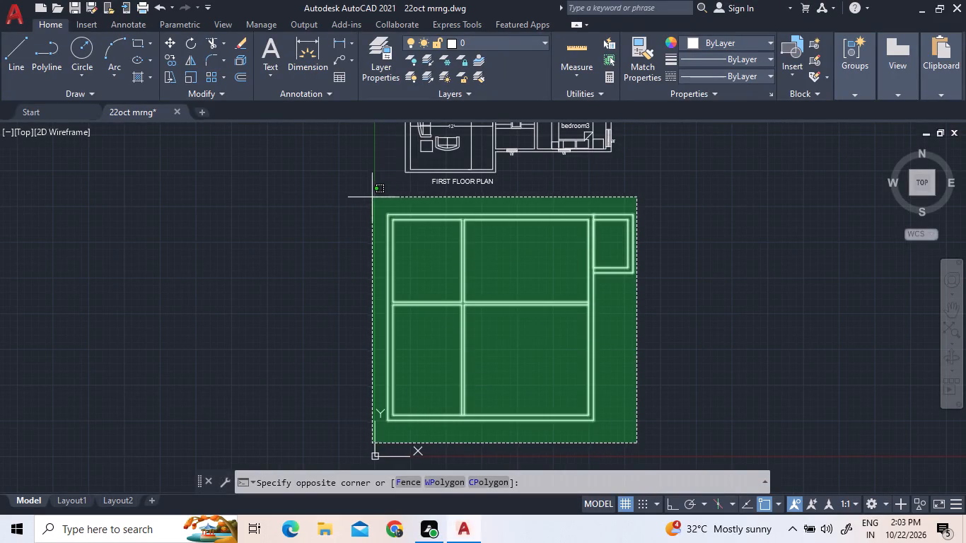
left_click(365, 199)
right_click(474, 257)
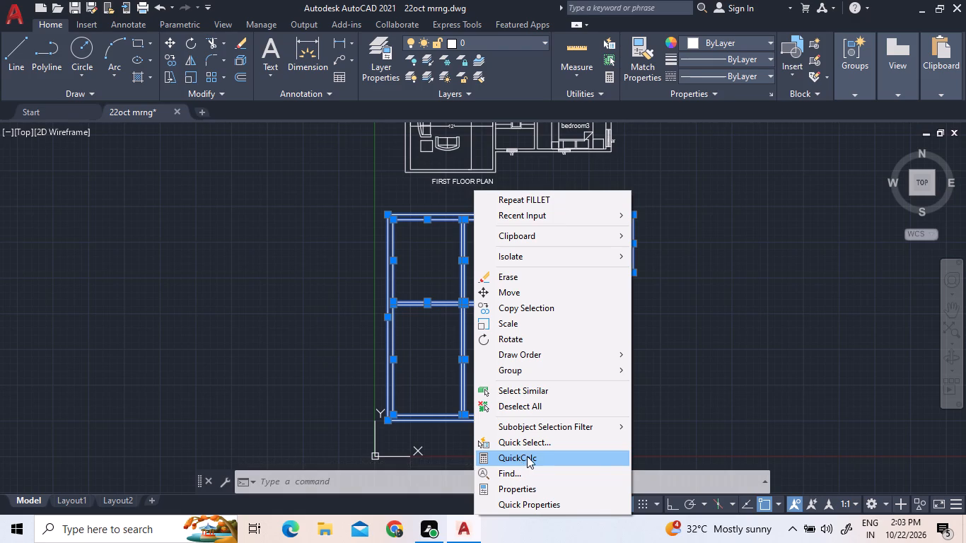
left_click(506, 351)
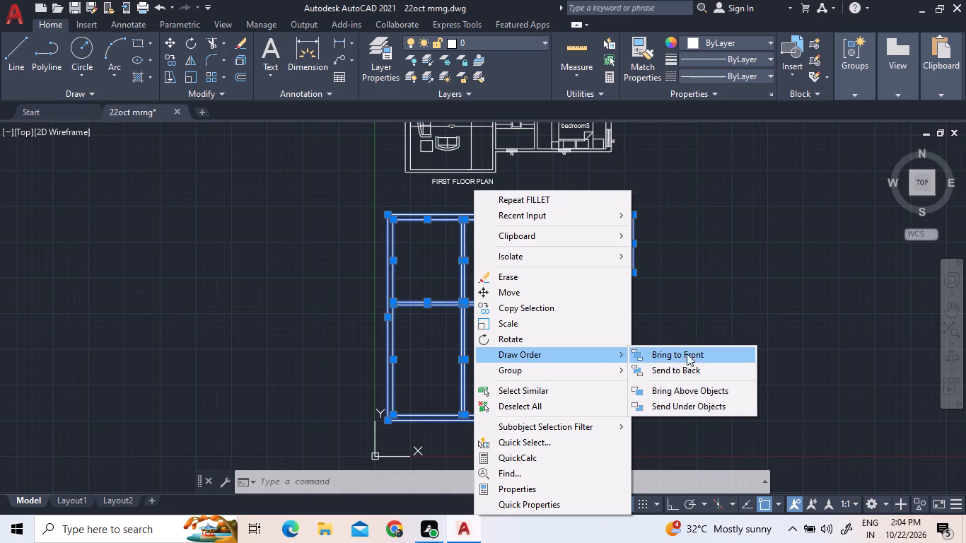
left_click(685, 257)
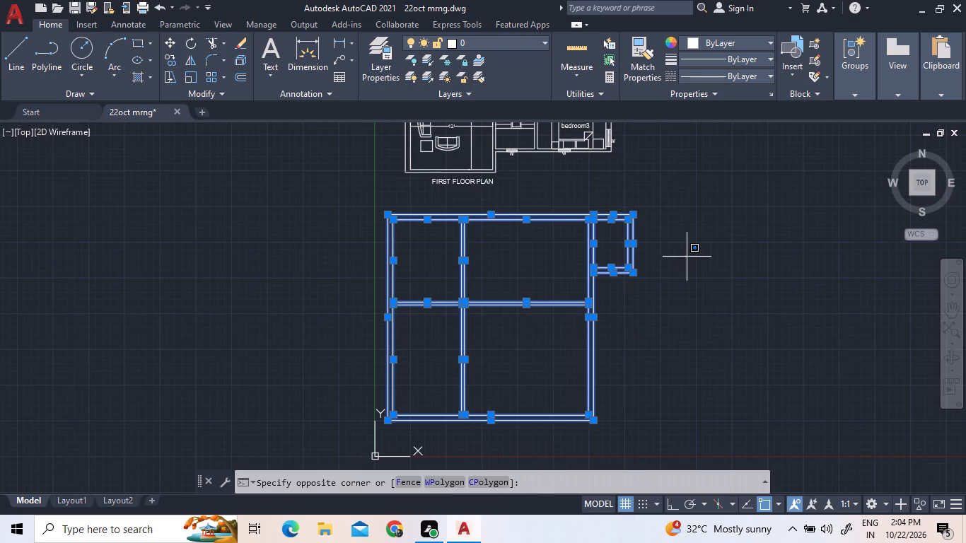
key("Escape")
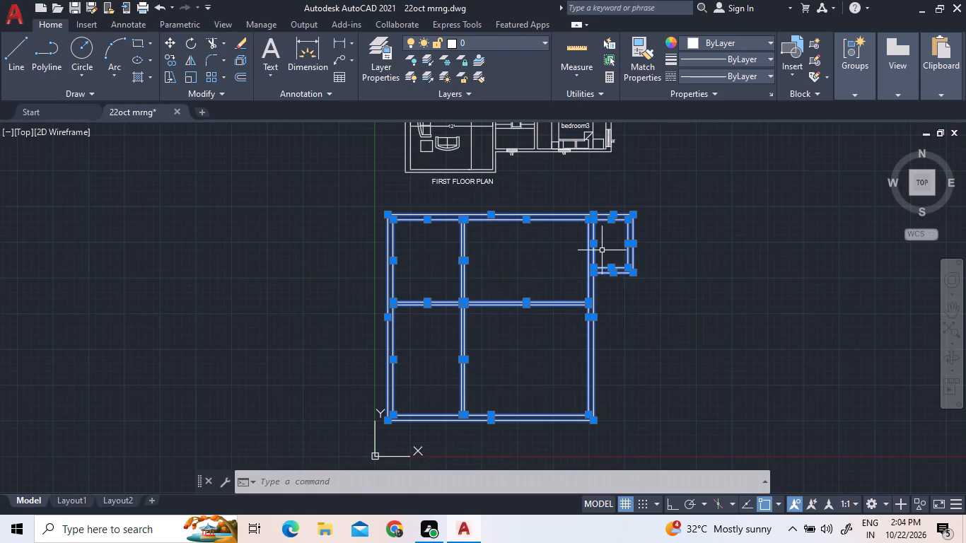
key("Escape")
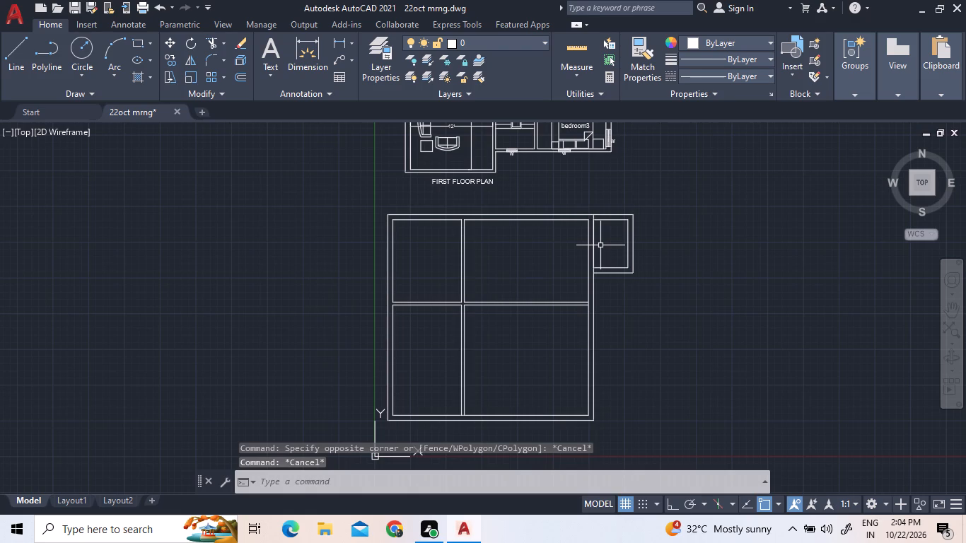
Trim the wall line segments crossing both wall junctions between the main outline and the small projecting northeast room.
scroll(639, 235, "up", 3)
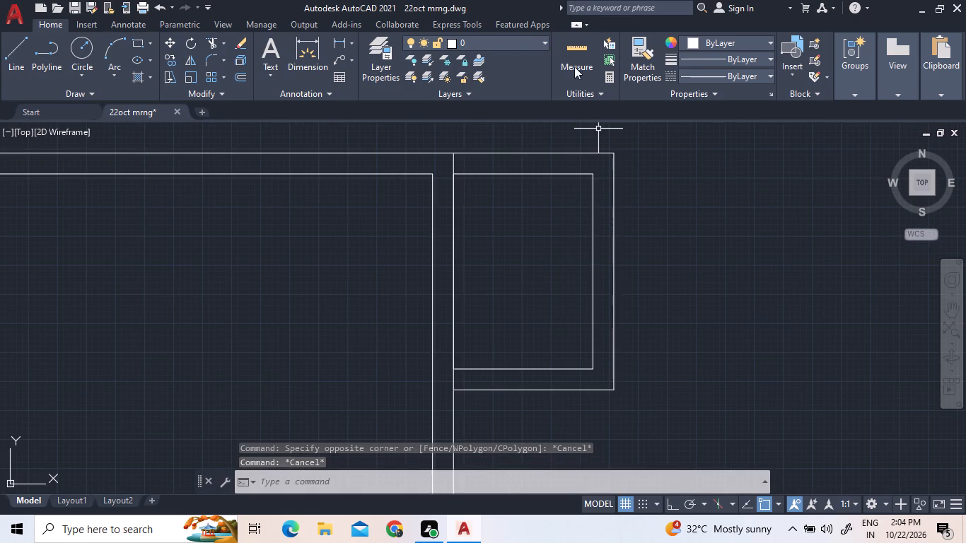
left_click(211, 42)
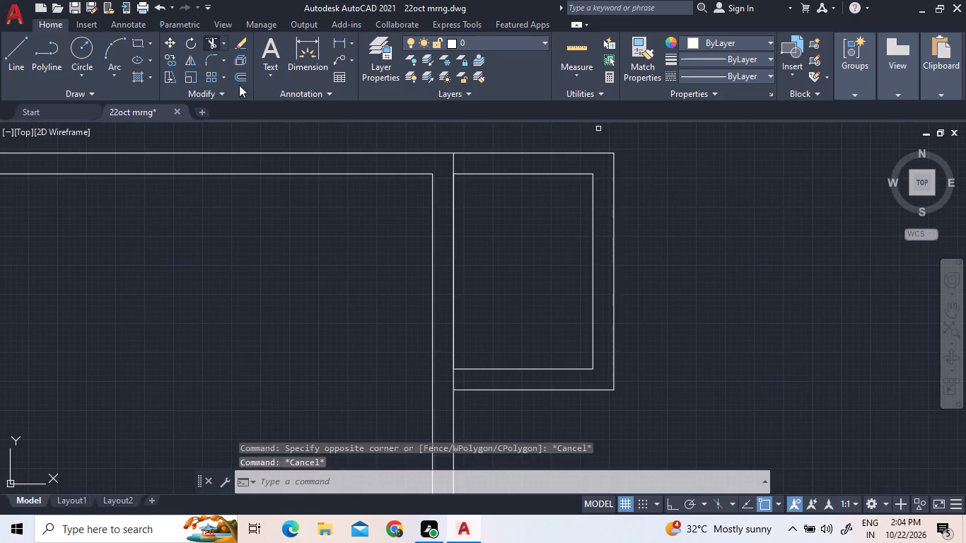
left_click(455, 163)
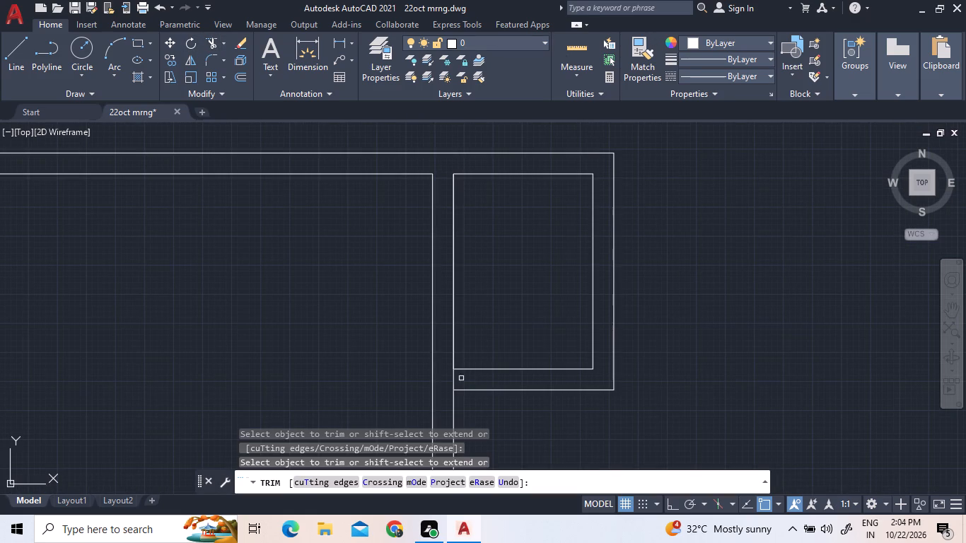
left_click(454, 378)
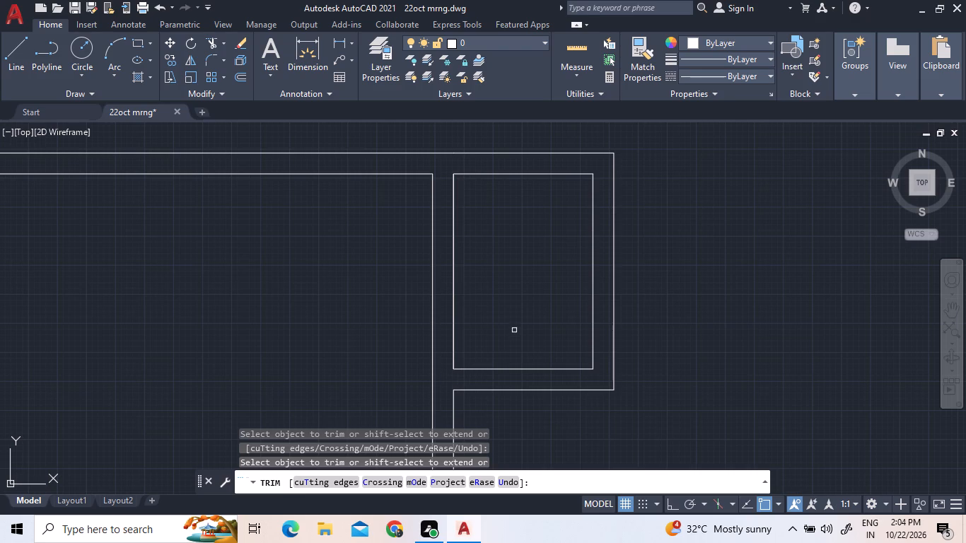
scroll(514, 329, "down", 3)
right_click(648, 311)
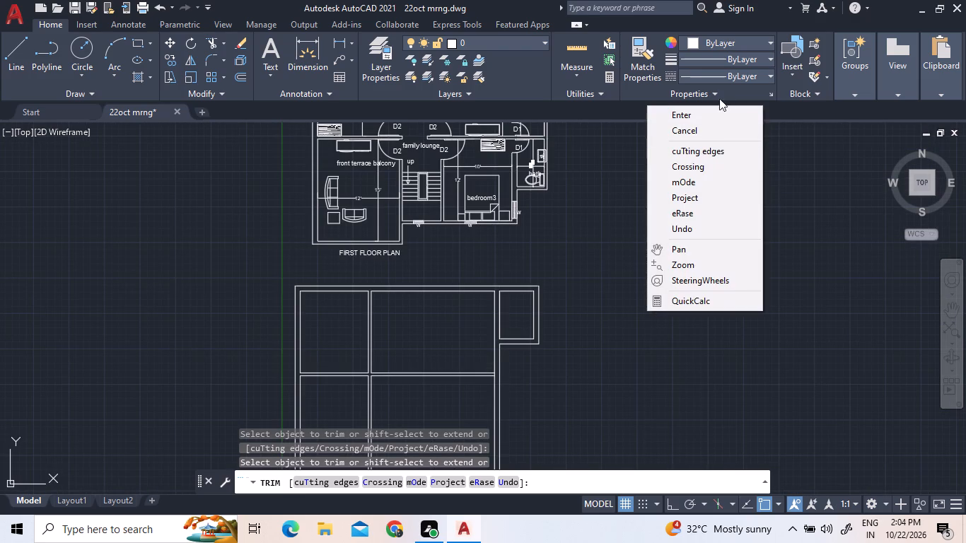
left_click(706, 117)
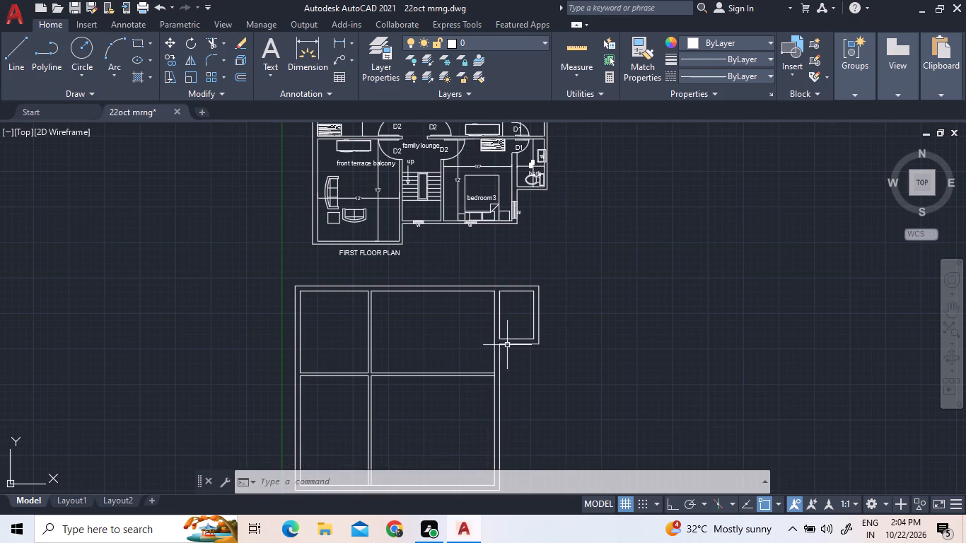
Offset the outer west wall line of the lower plan outline 3' outward to the west.
middle_click_drag(465, 356, 454, 273)
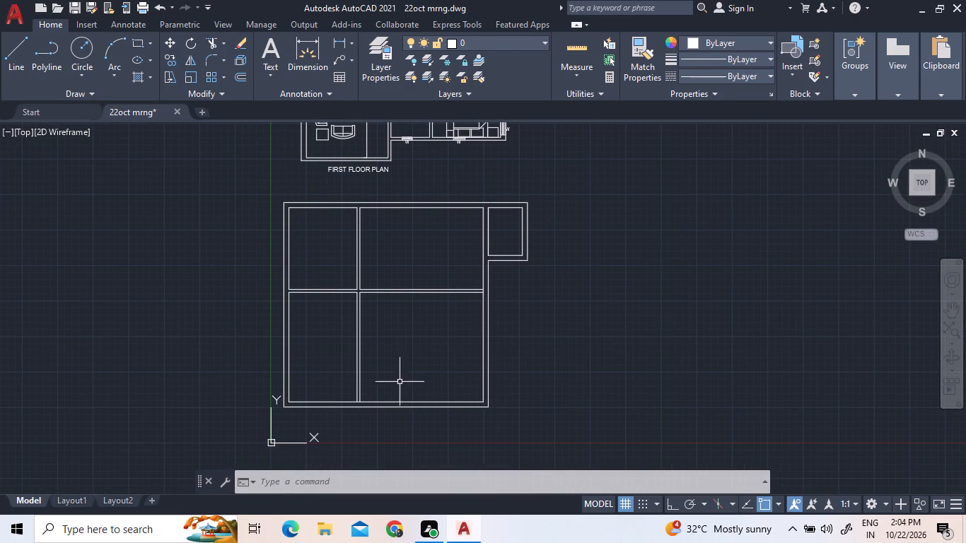
scroll(377, 386, "up", 2)
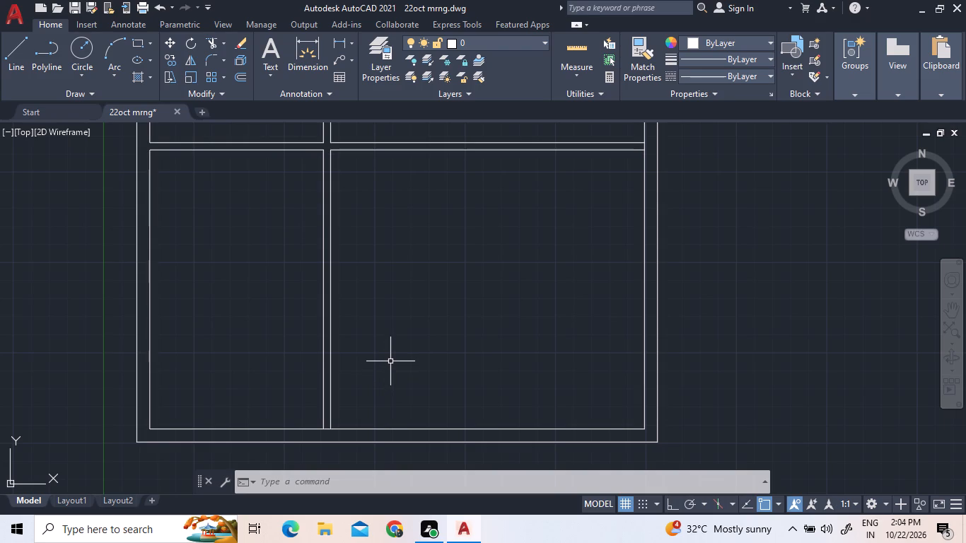
scroll(390, 361, "down", 1)
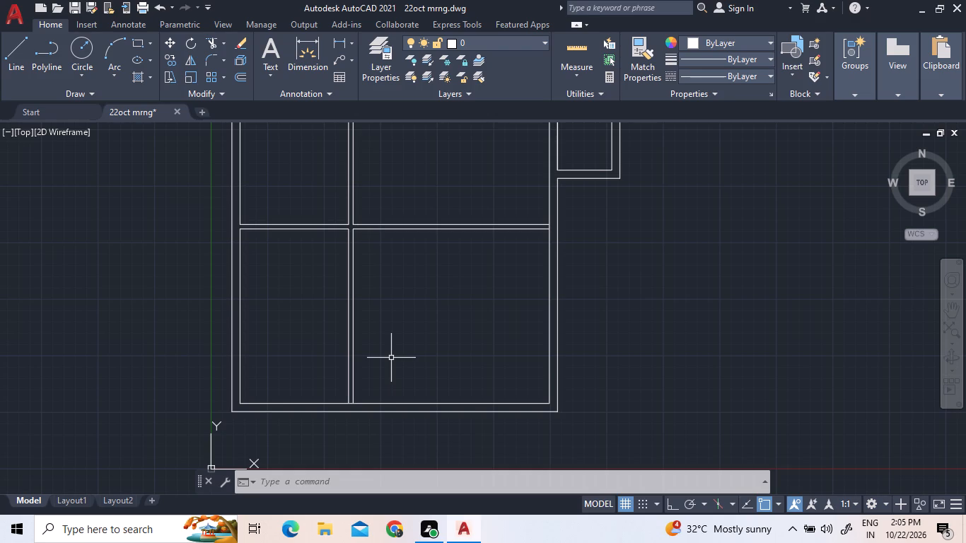
scroll(393, 371, "down", 1)
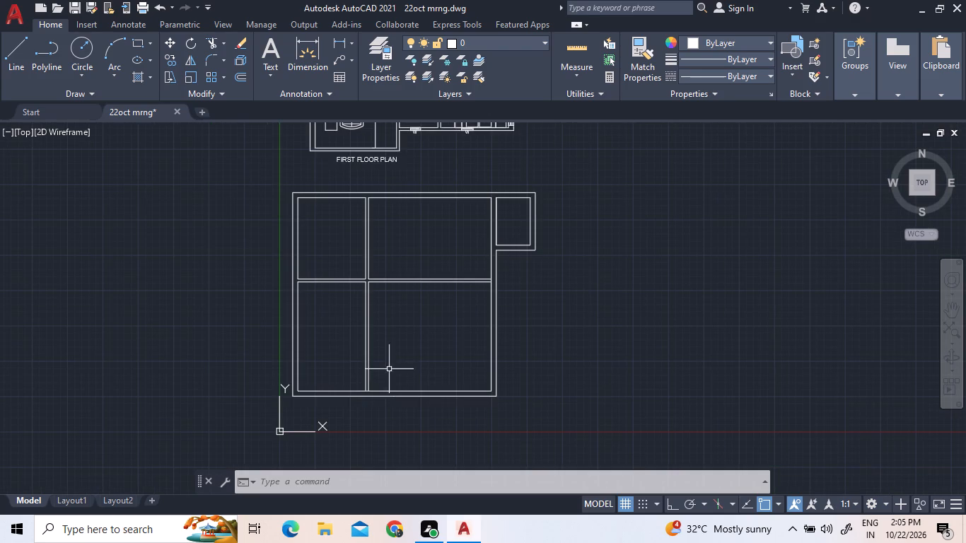
scroll(308, 332, "up", 2)
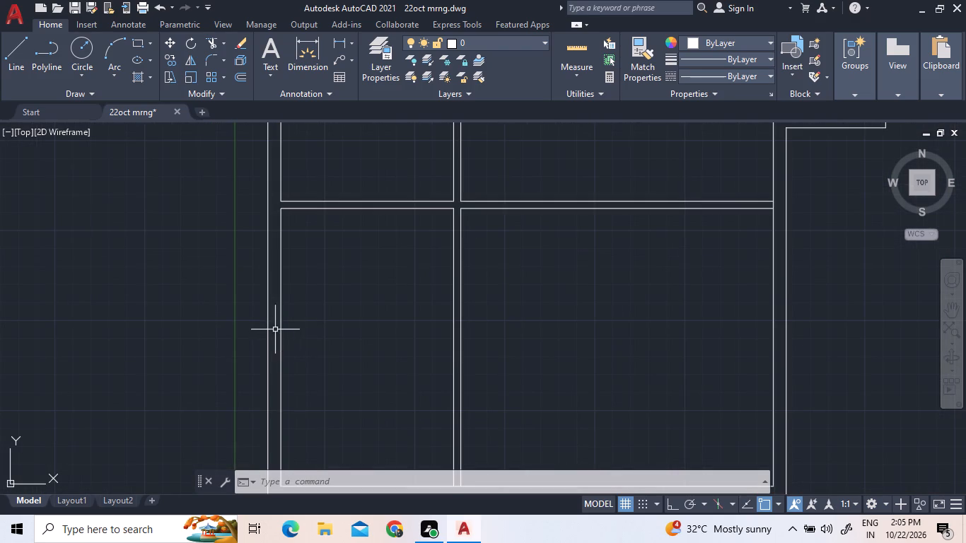
left_click(272, 324)
left_click(199, 316)
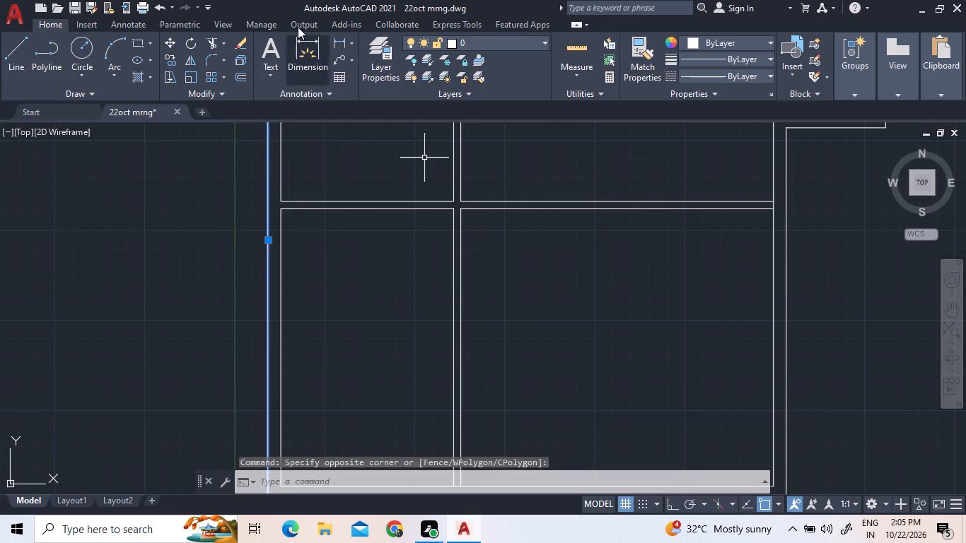
left_click(243, 77)
scroll(412, 370, "down", 3)
scroll(392, 279, "up", 3)
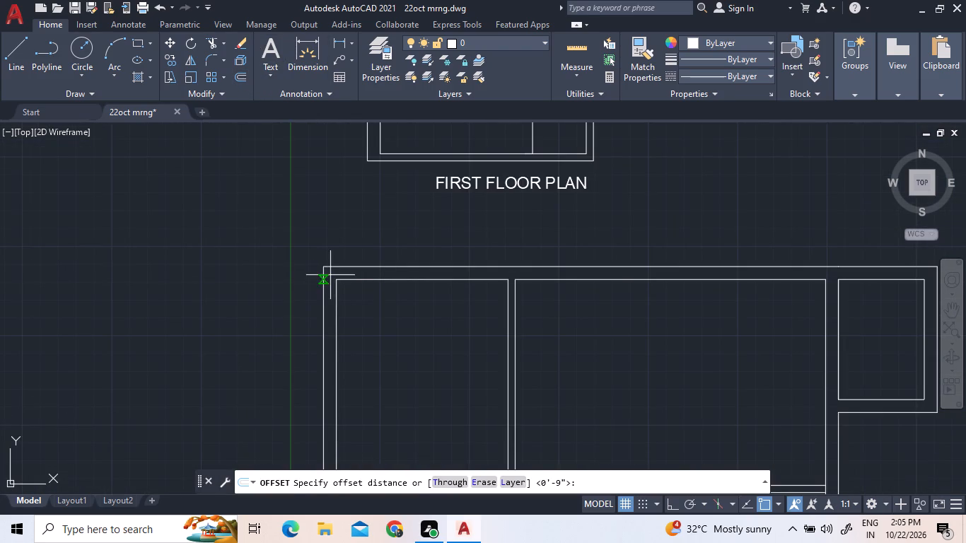
scroll(330, 275, "up", 1)
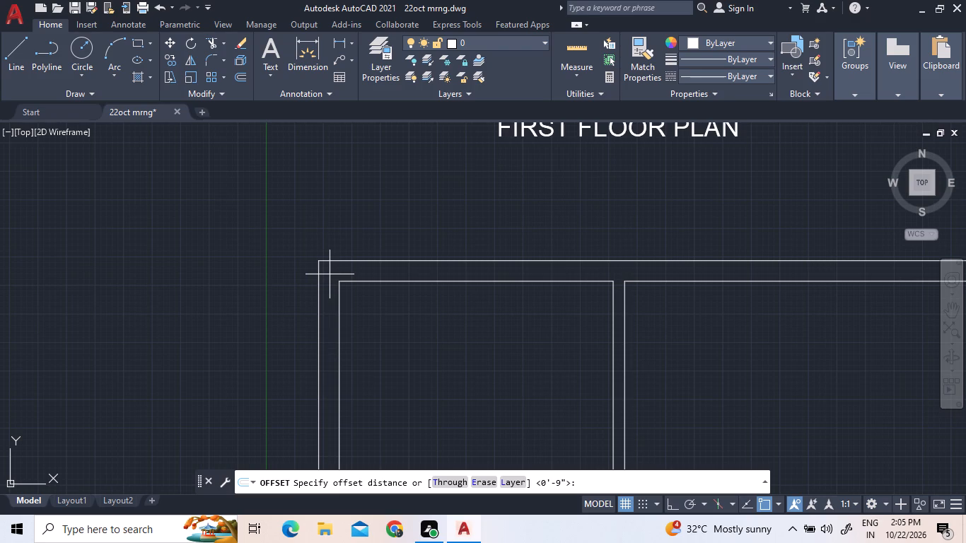
type("3'")
key("Return")
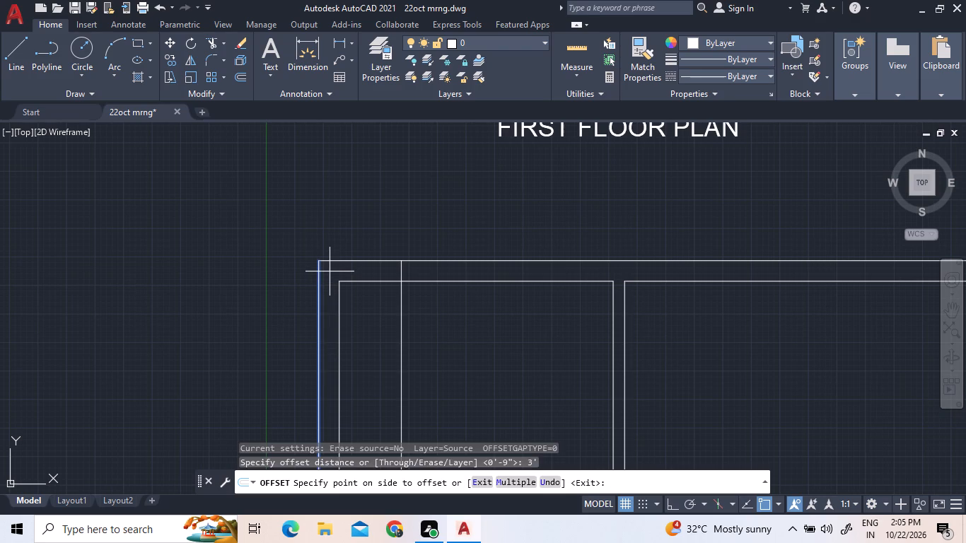
scroll(328, 284, "down", 2)
left_click(275, 273)
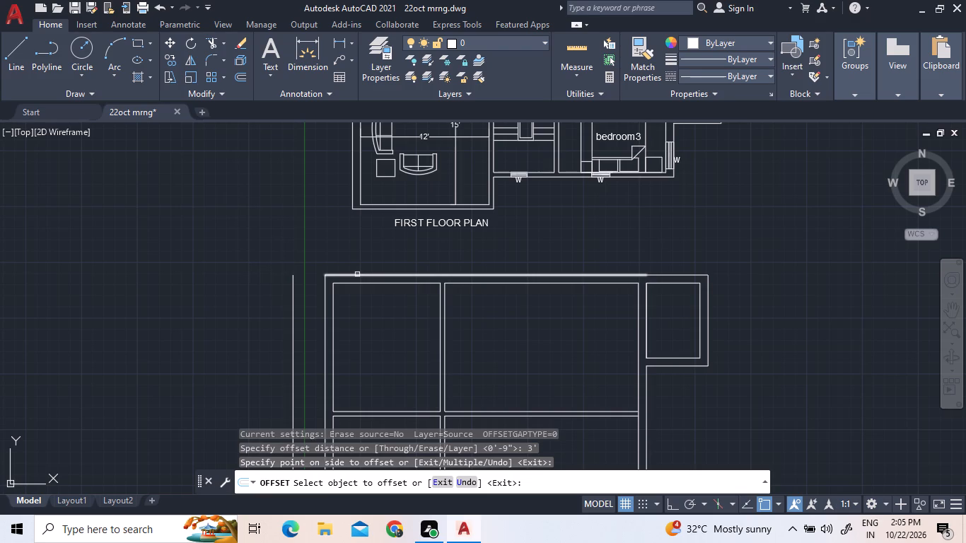
right_click(356, 255)
left_click(362, 256)
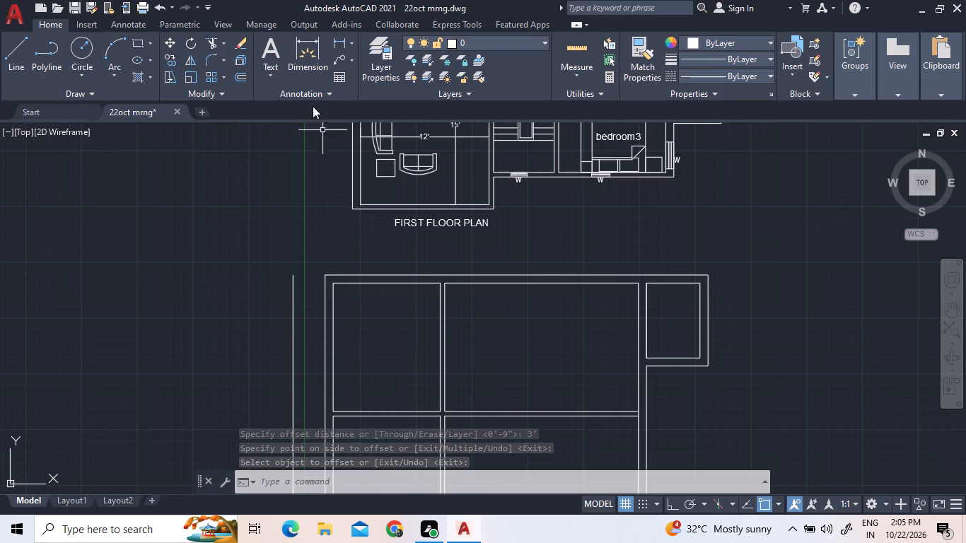
Extend the outer north and south wall lines of the lower plan to the offset line on the west side.
left_click(221, 35)
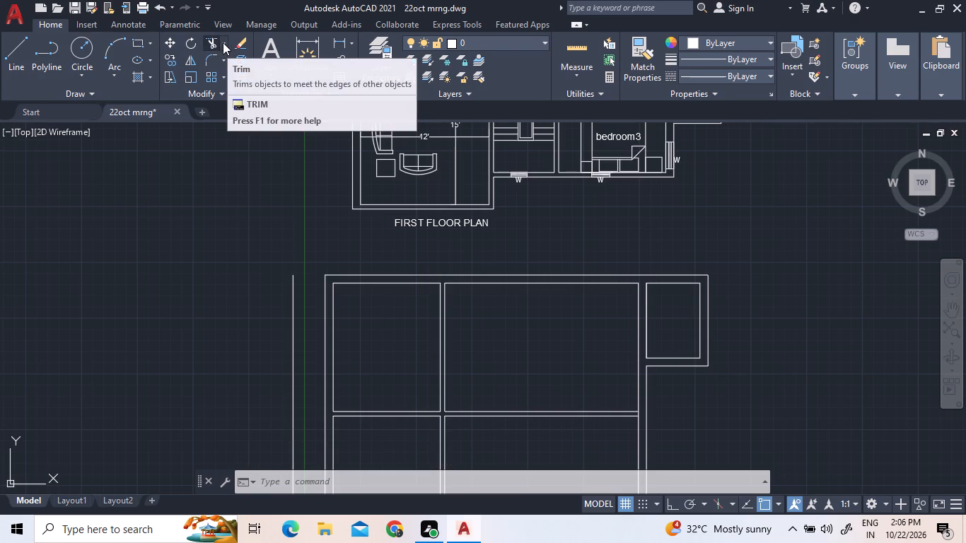
left_click(224, 42)
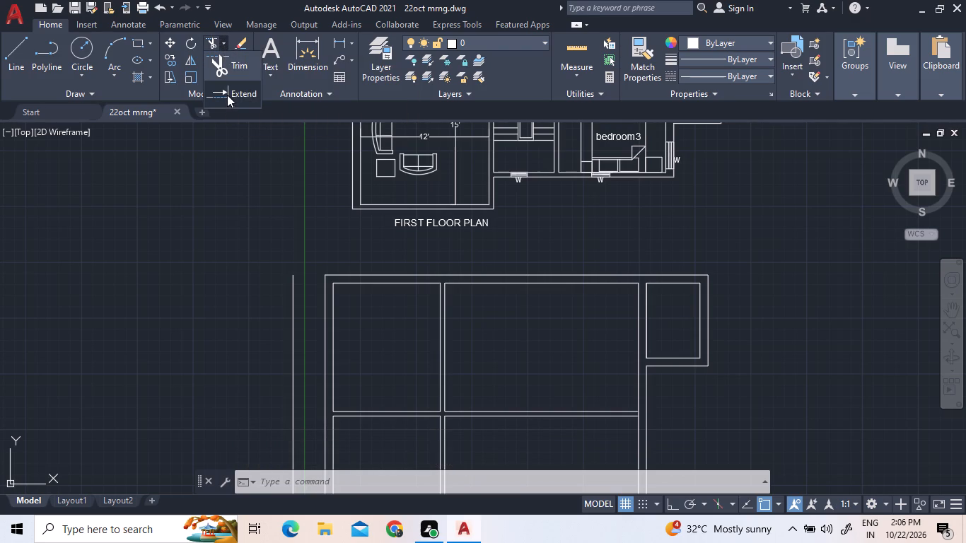
left_click(227, 95)
left_click(357, 274)
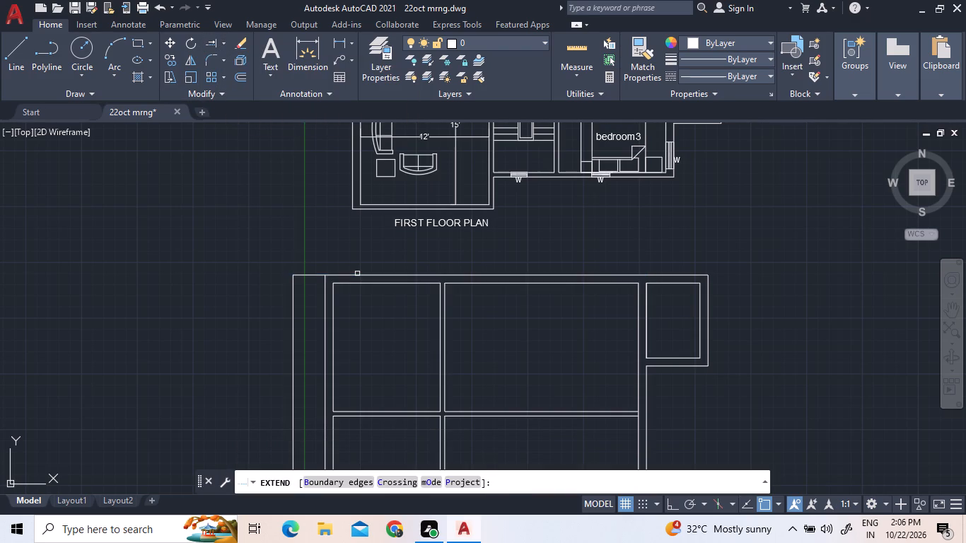
scroll(344, 249, "down", 4)
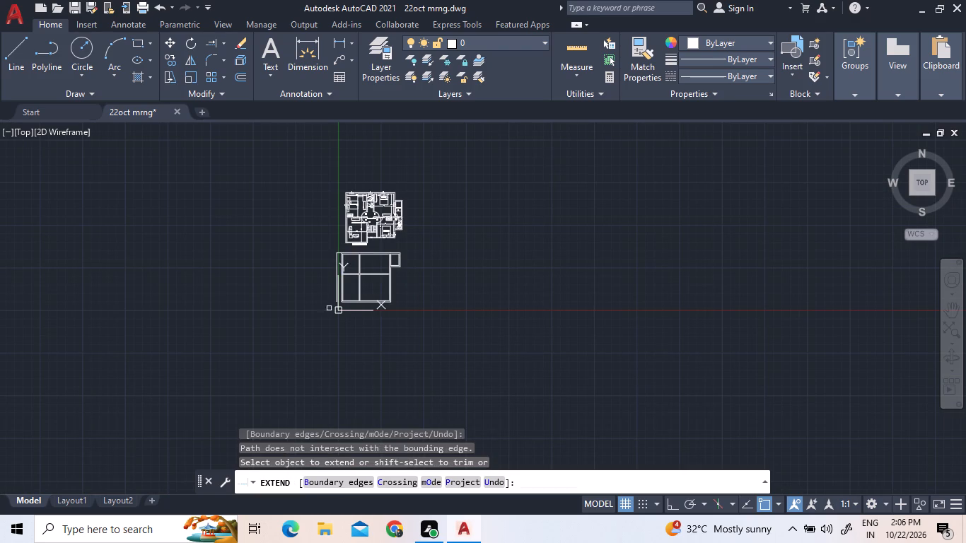
scroll(351, 302, "up", 3)
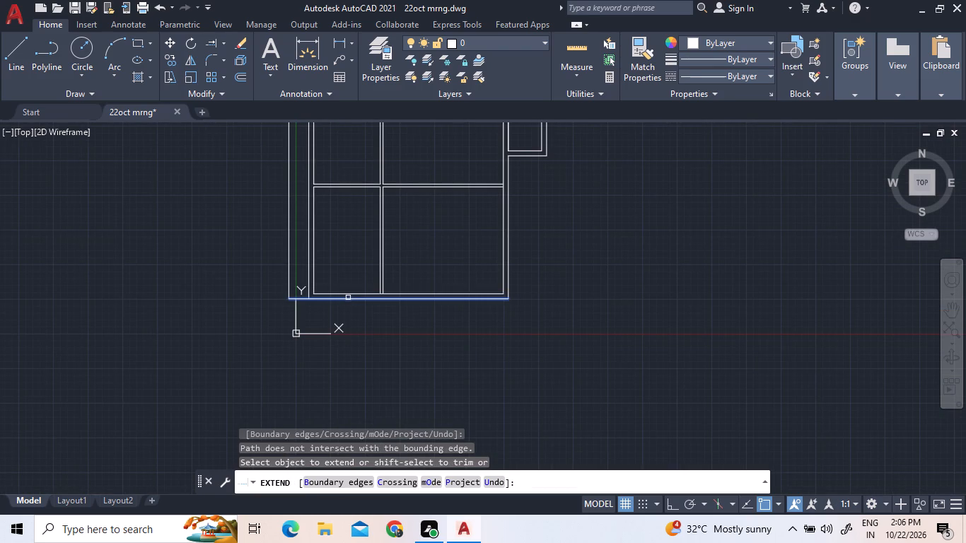
left_click(348, 298)
scroll(341, 281, "down", 2)
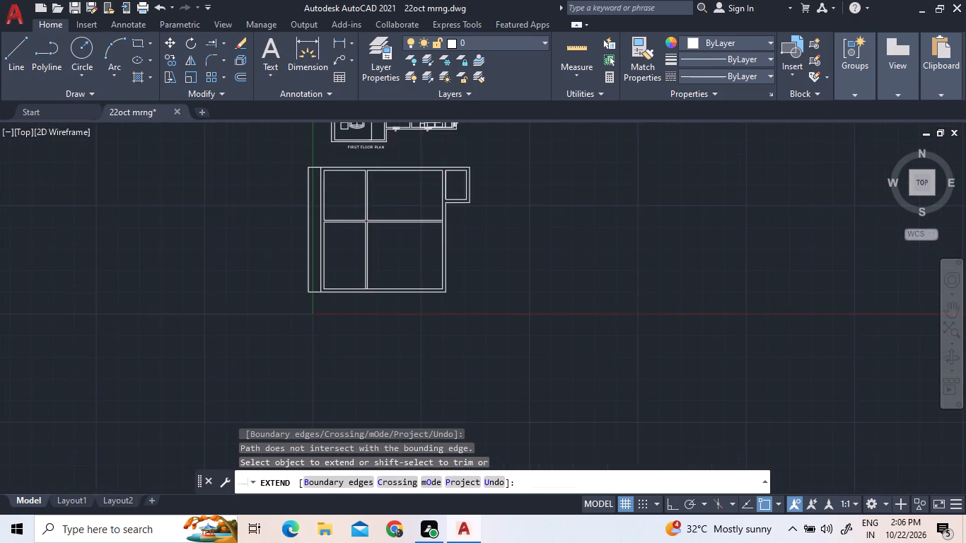
Draw a 6' by 8' rectangle in the northwest corner of the lower plan's southwest room.
scroll(306, 176, "up", 2)
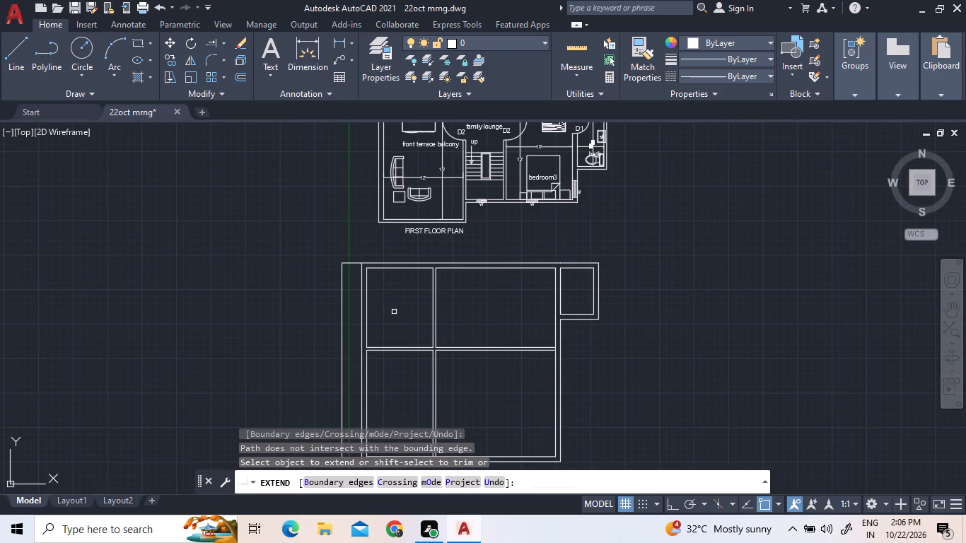
scroll(394, 308, "up", 2)
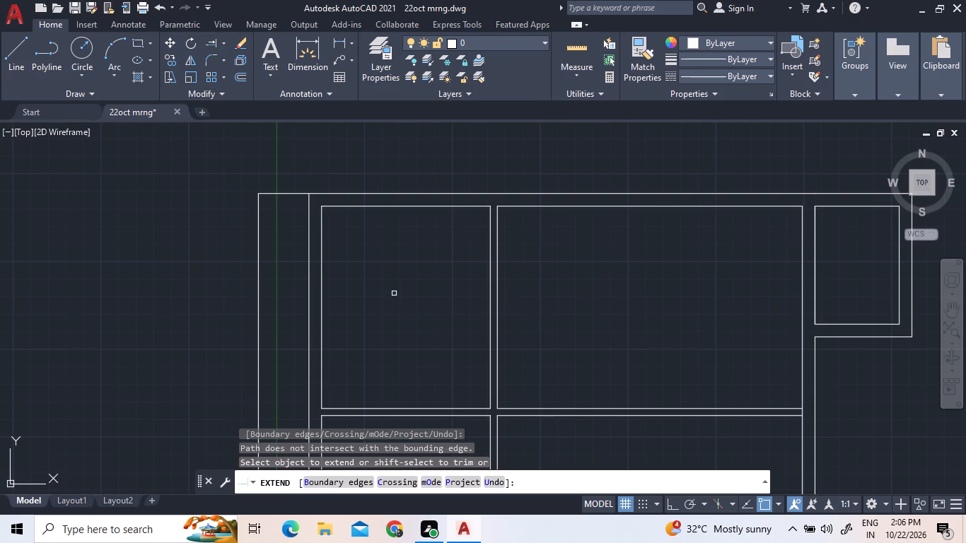
scroll(392, 292, "down", 1)
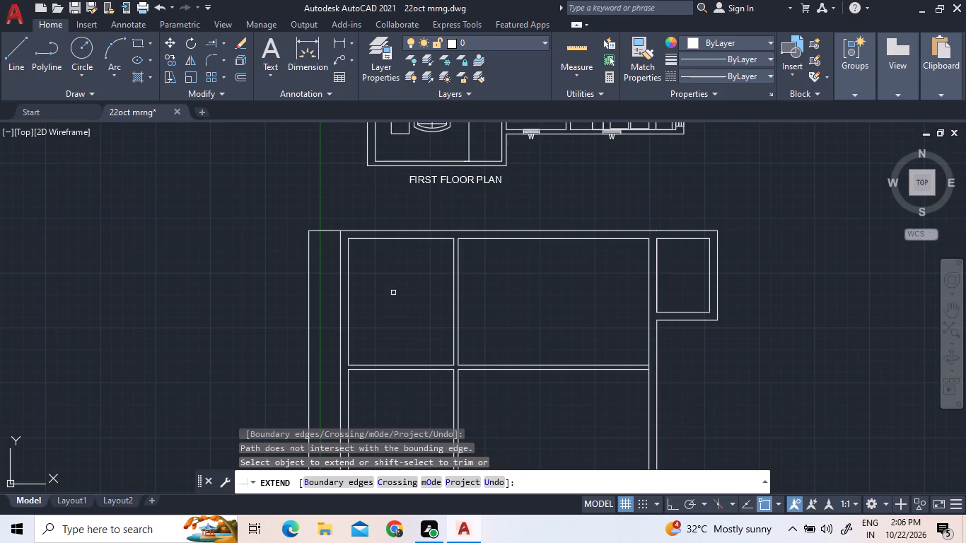
middle_click_drag(413, 384, 289, 182)
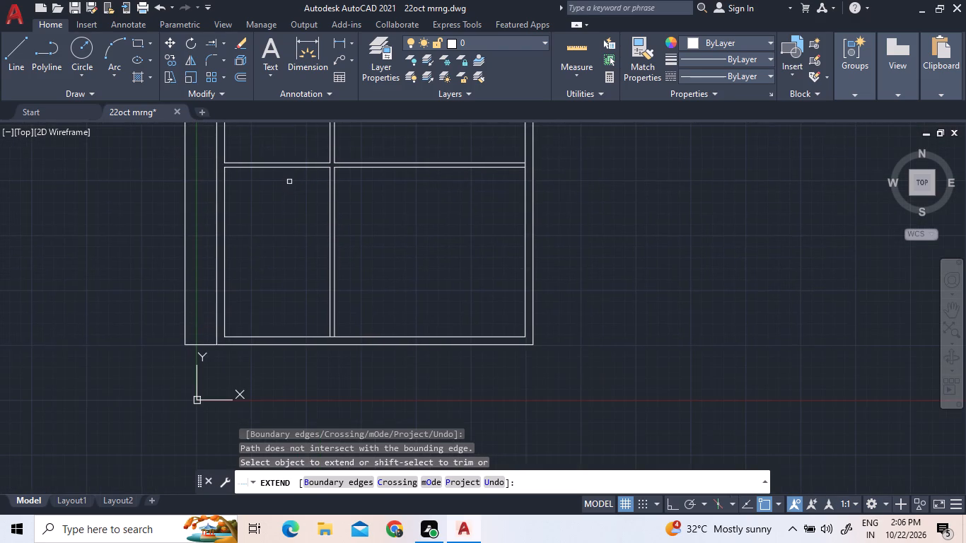
left_click(141, 42)
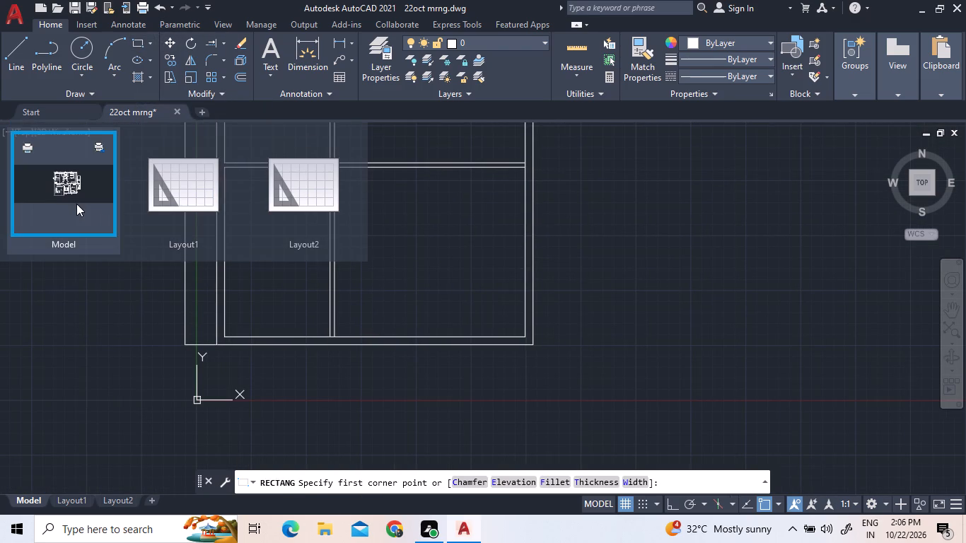
scroll(220, 182, "up", 2)
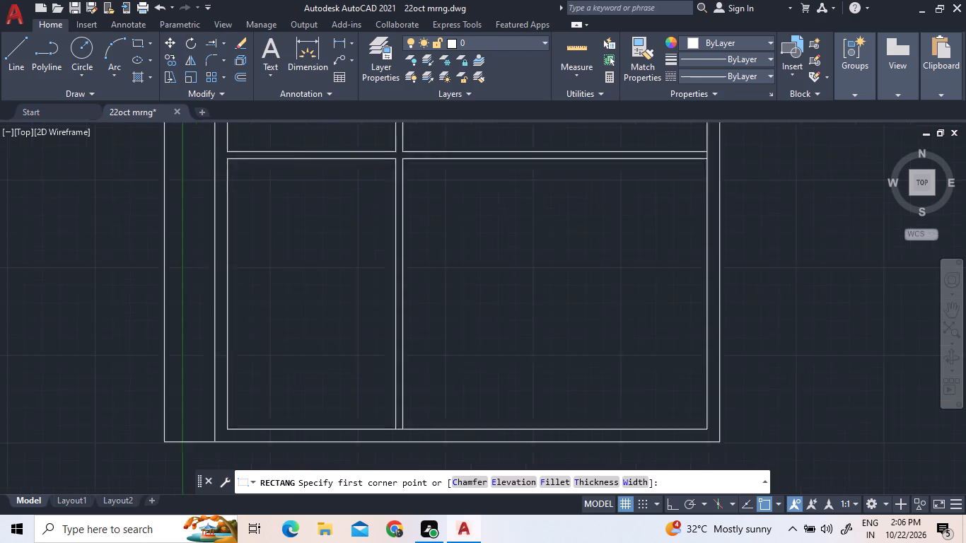
left_click(234, 141)
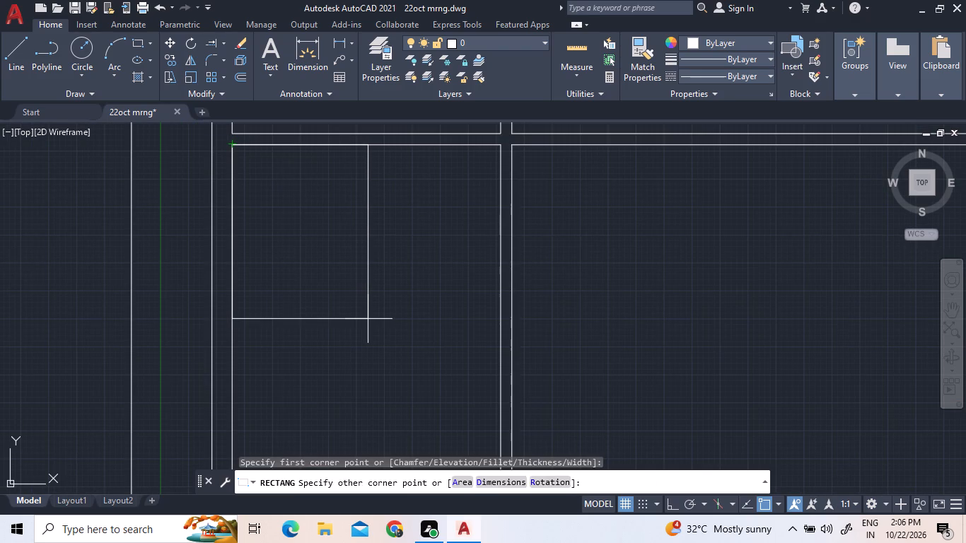
type("D")
key("space")
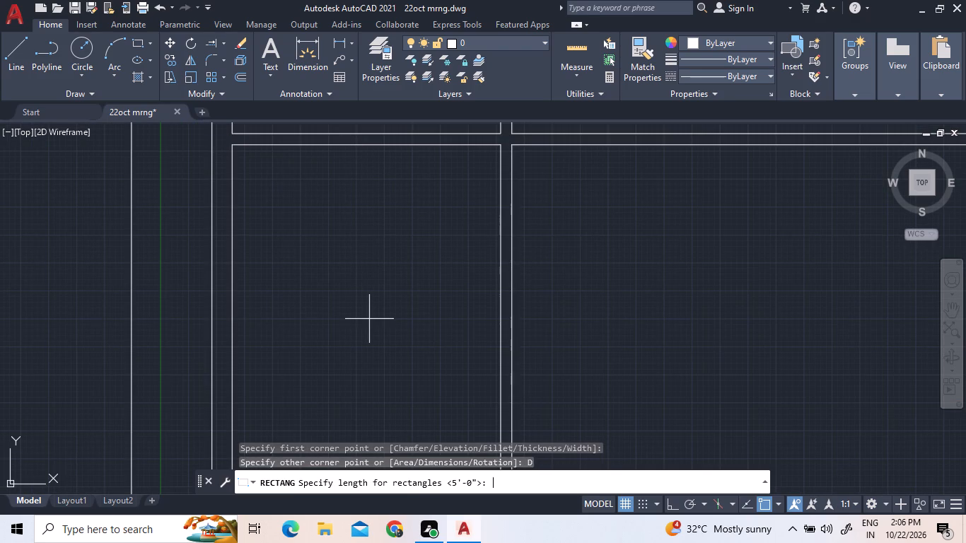
type("6'")
key("Return")
type("8'")
key("Return")
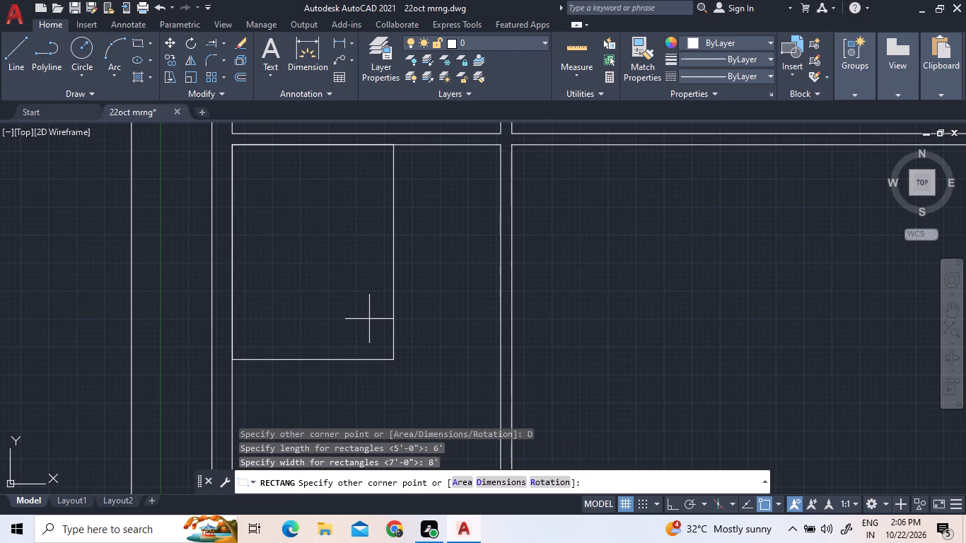
left_click(341, 271)
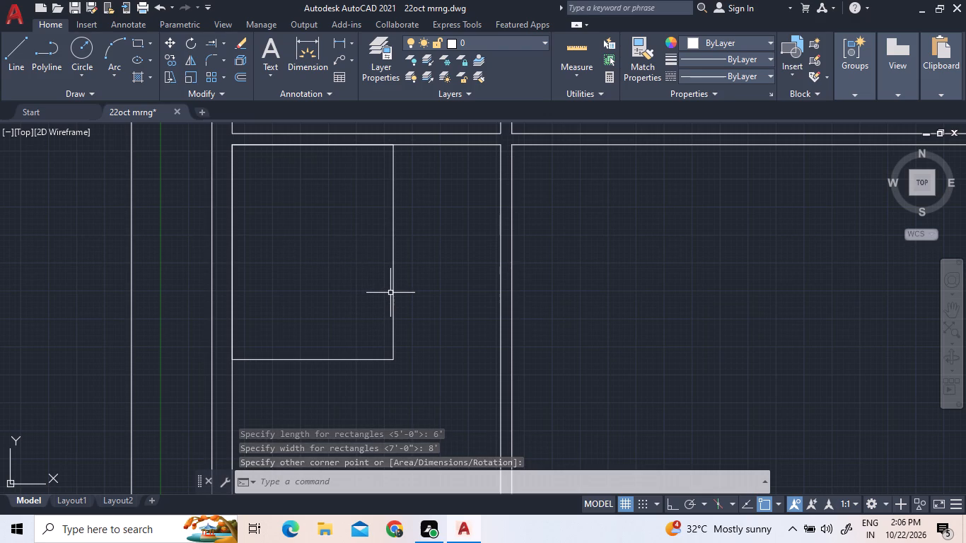
Explode the 6' by 8' rectangle into separate lines.
left_click(406, 310)
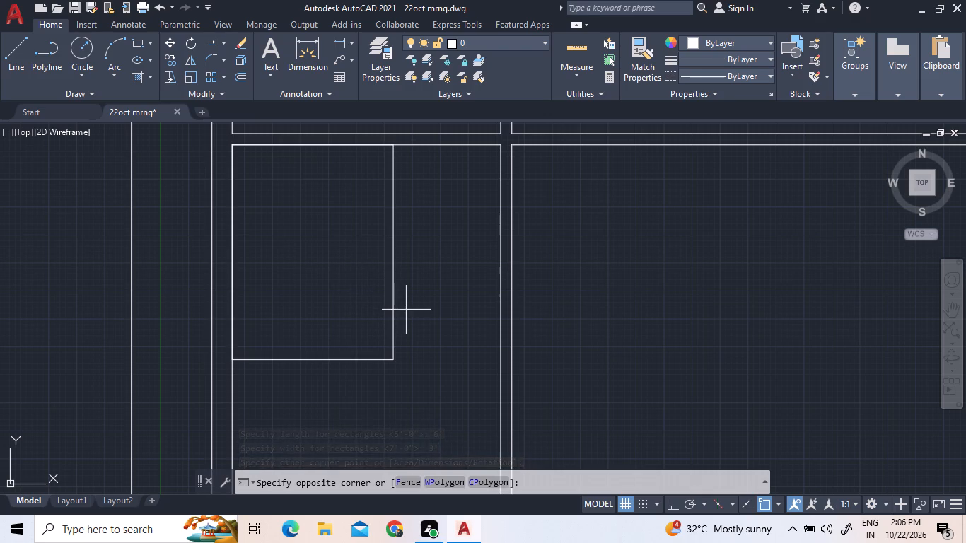
left_click(296, 279)
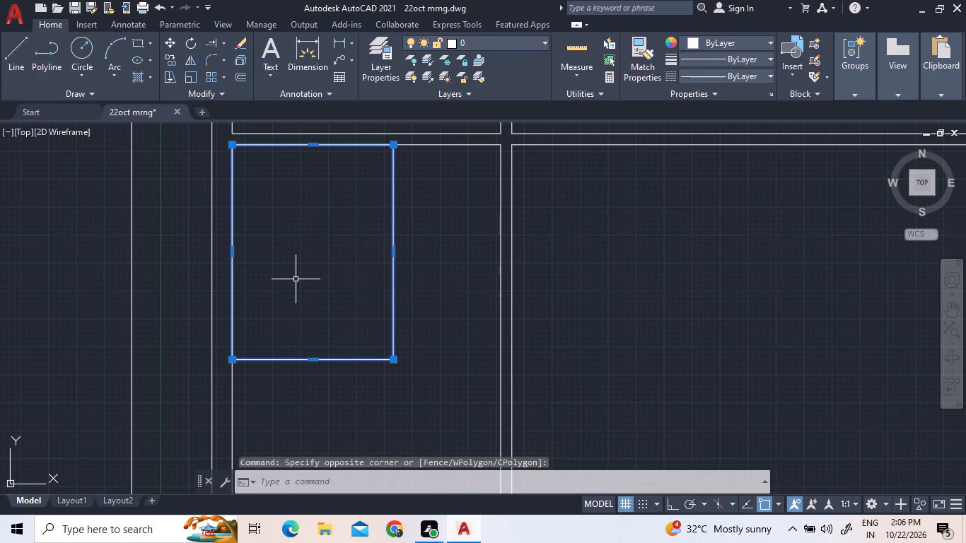
type("X")
key("space")
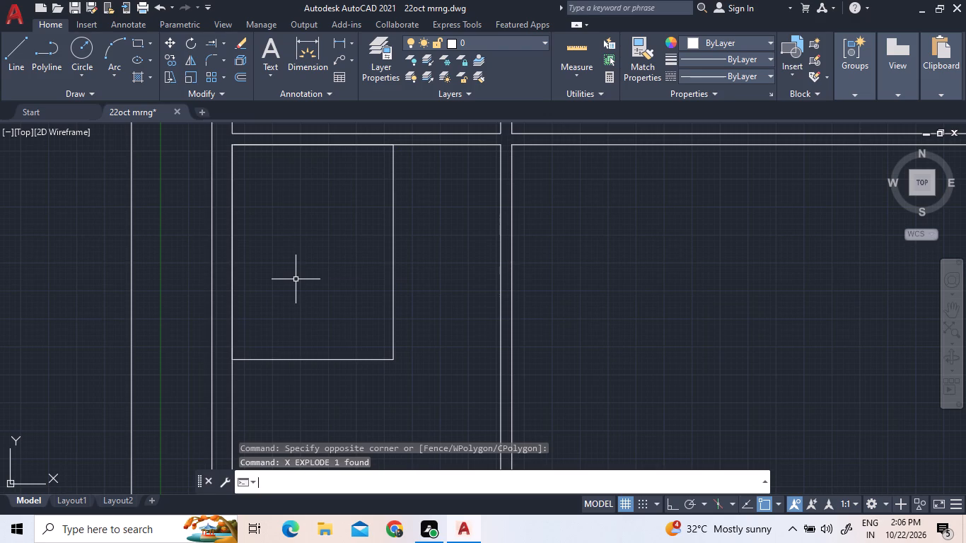
Offset the east and south lines of the small room 5" outward to form its wall thickness.
left_click(241, 74)
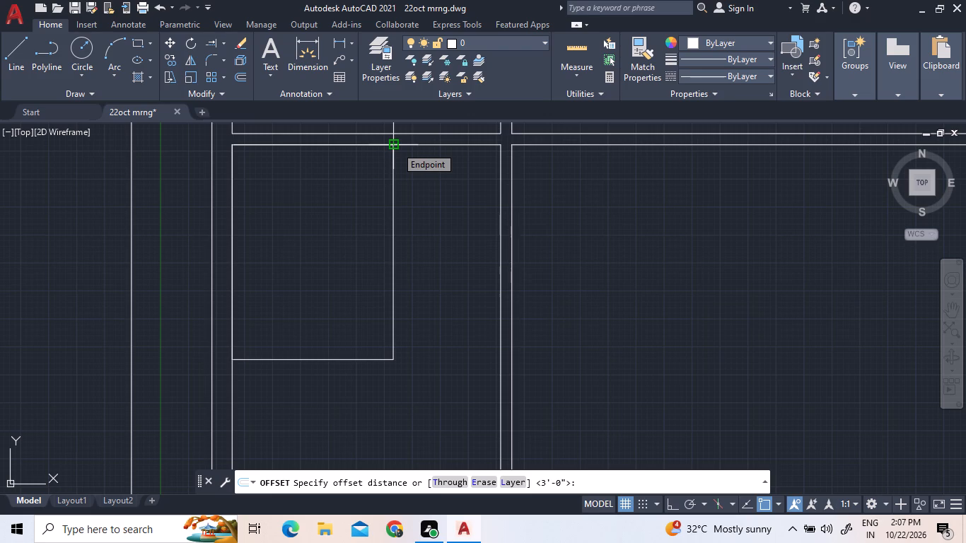
type("5\"")
key("Return")
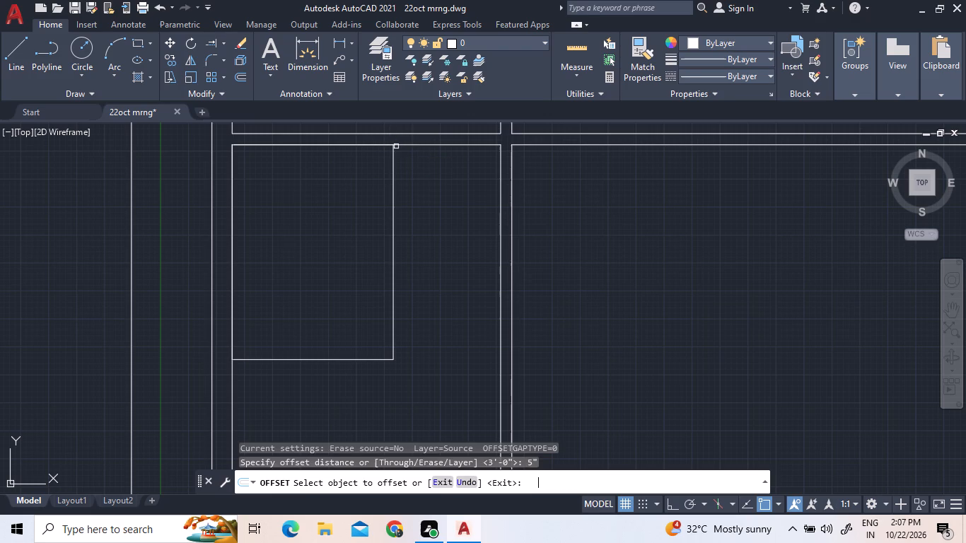
left_click(393, 166)
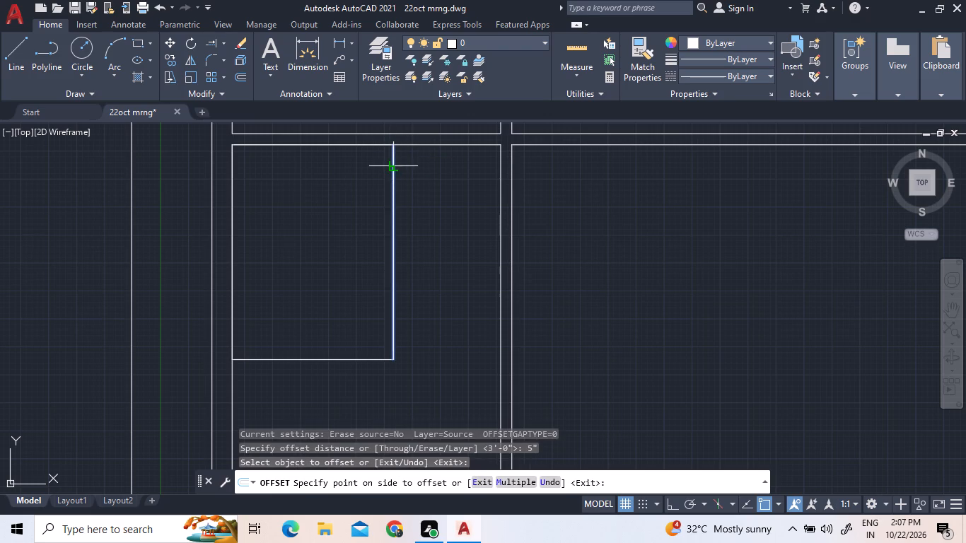
left_click(407, 177)
left_click(356, 358)
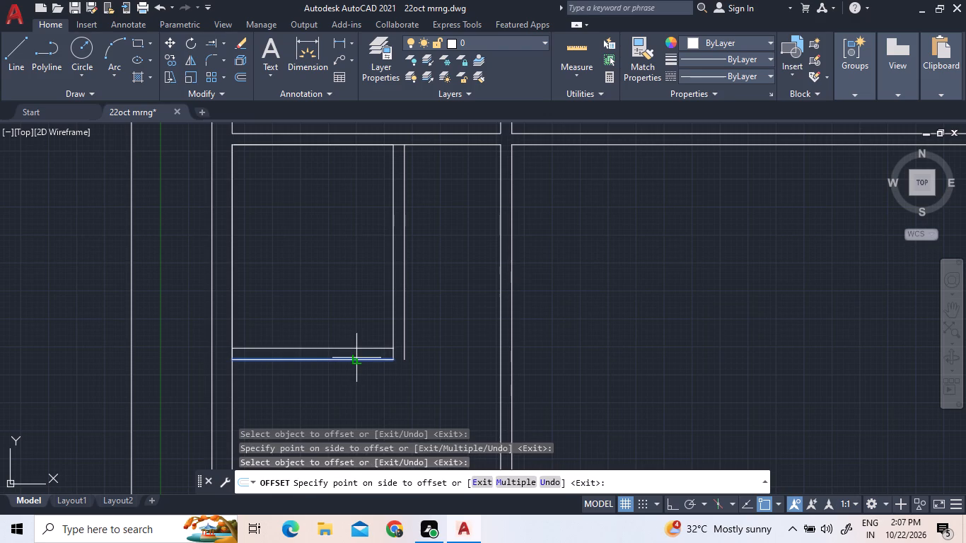
left_click(357, 380)
right_click(341, 311)
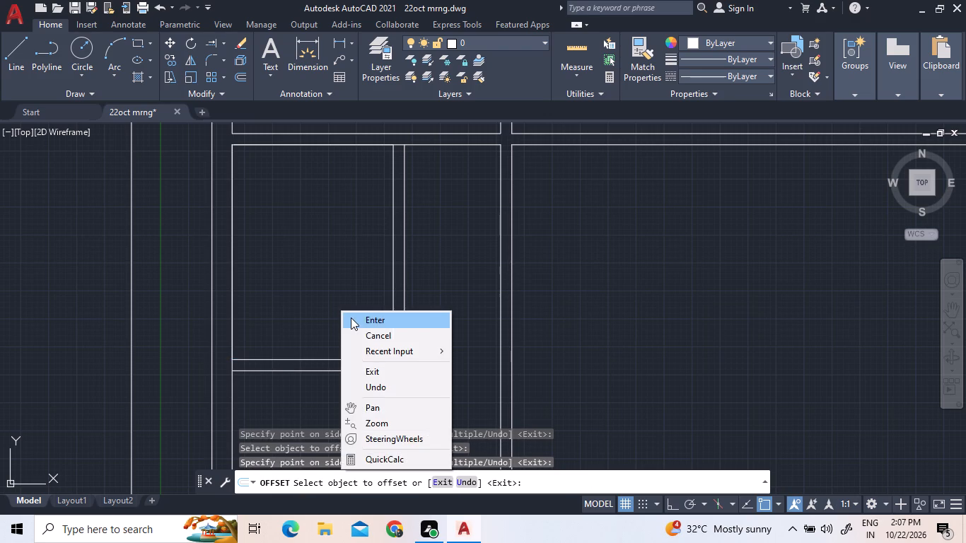
left_click(351, 317)
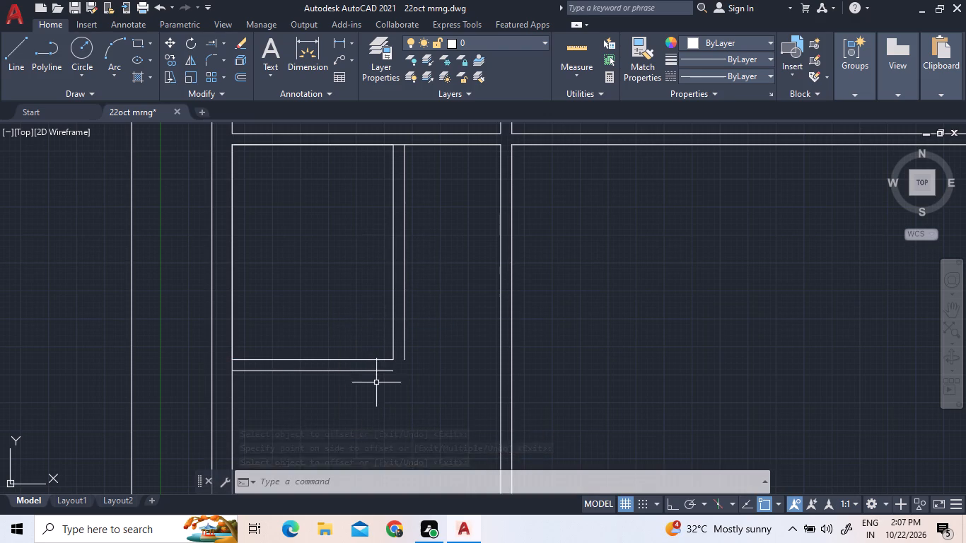
Fillet the two outer offset lines of the small room into a closed square southeast corner.
type("F")
key("space")
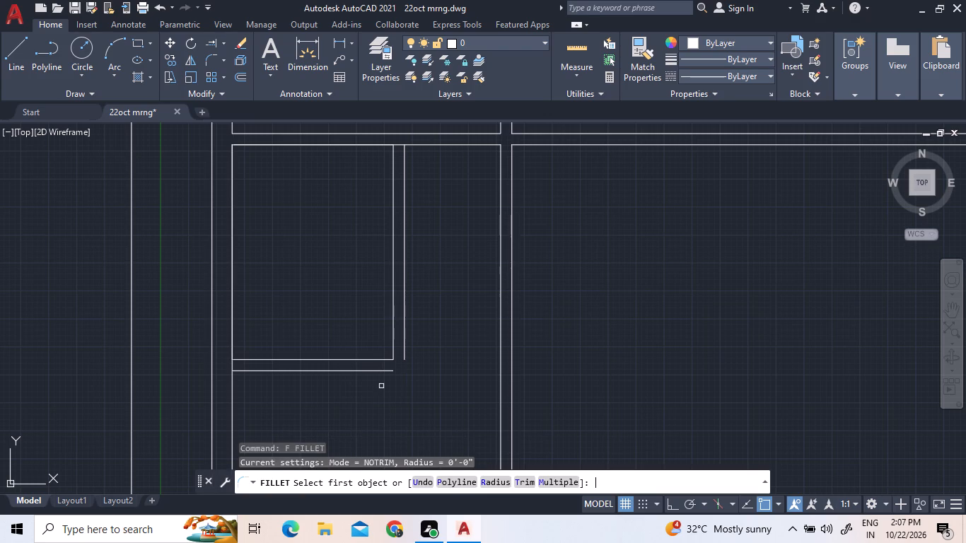
left_click(376, 368)
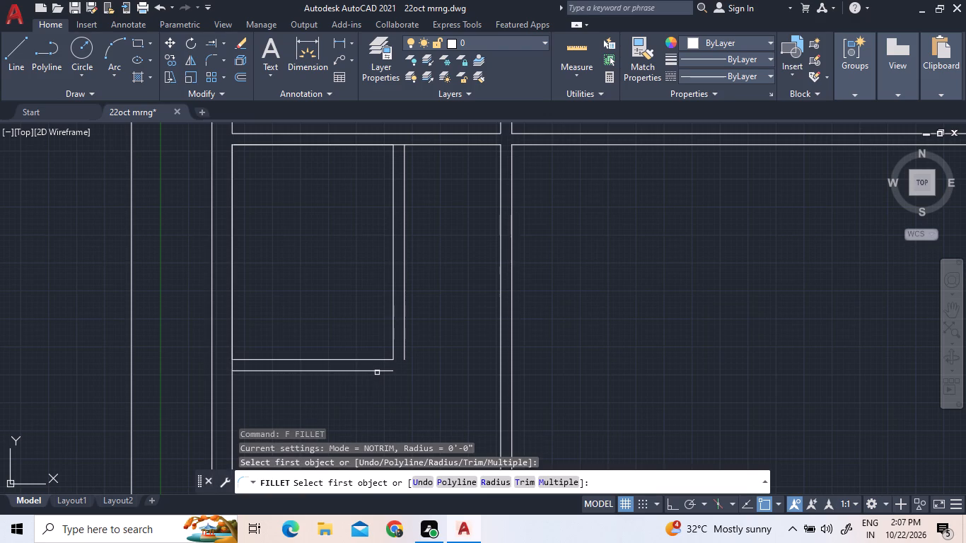
left_click(378, 370)
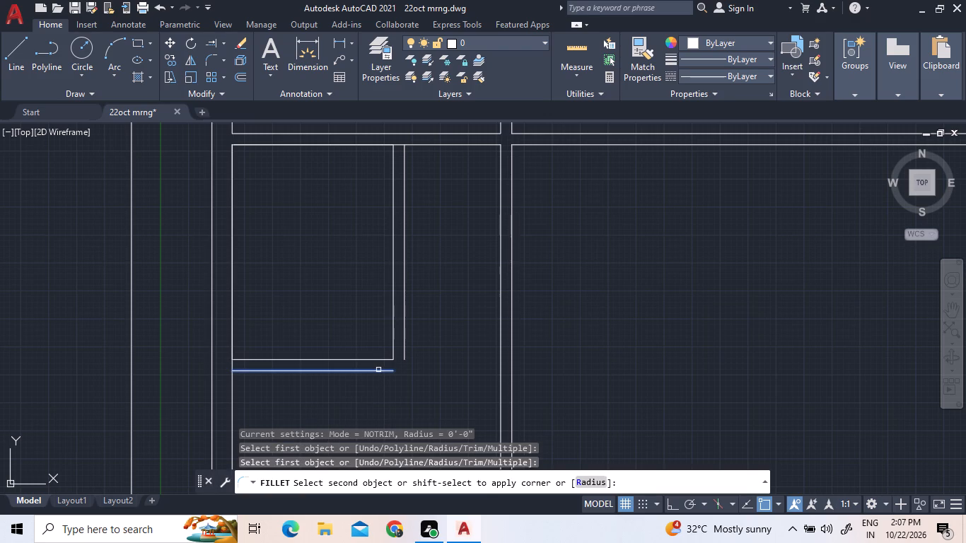
left_click(403, 344, "shift")
Trim the horizontal wall line segment crossing the junction with the small room's new east wall.
scroll(427, 379, "down", 2)
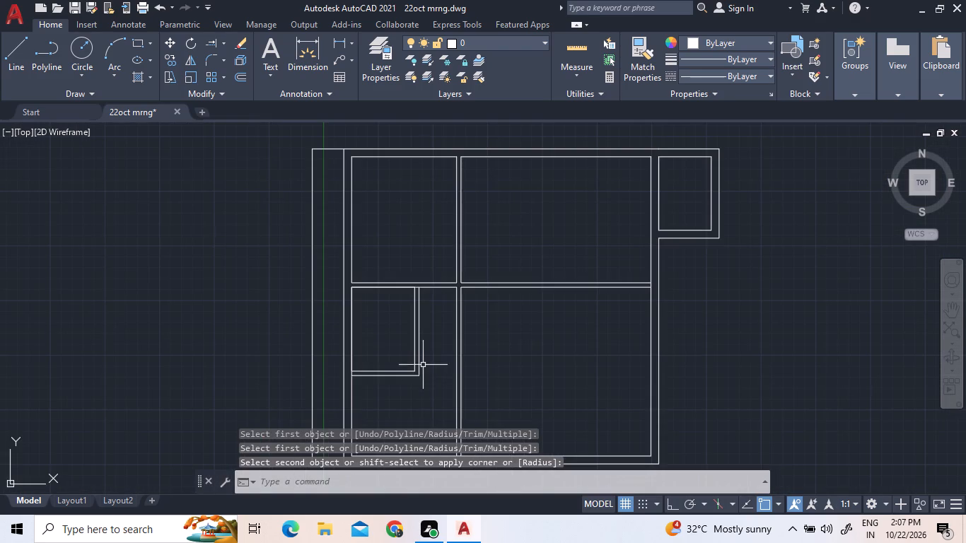
scroll(422, 355, "up", 2)
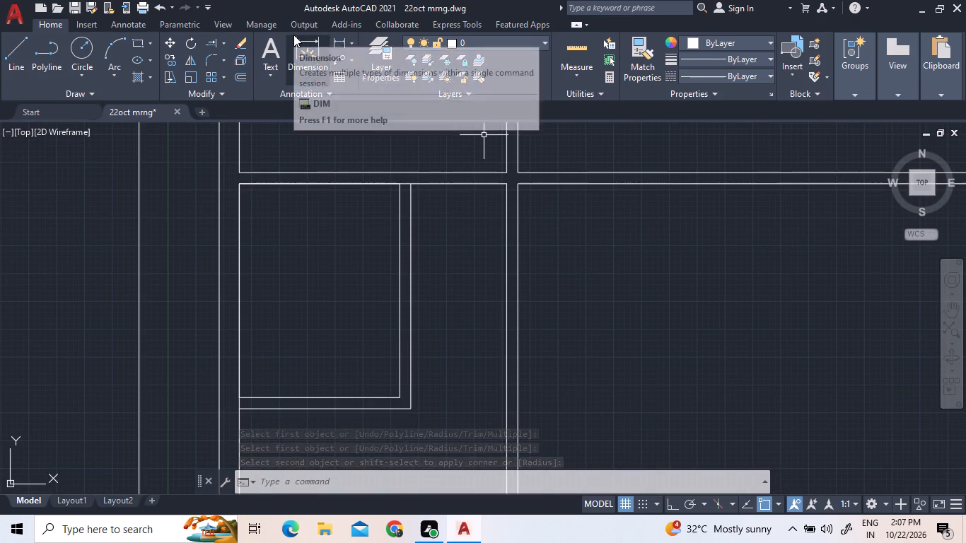
scroll(291, 30, "down", 2)
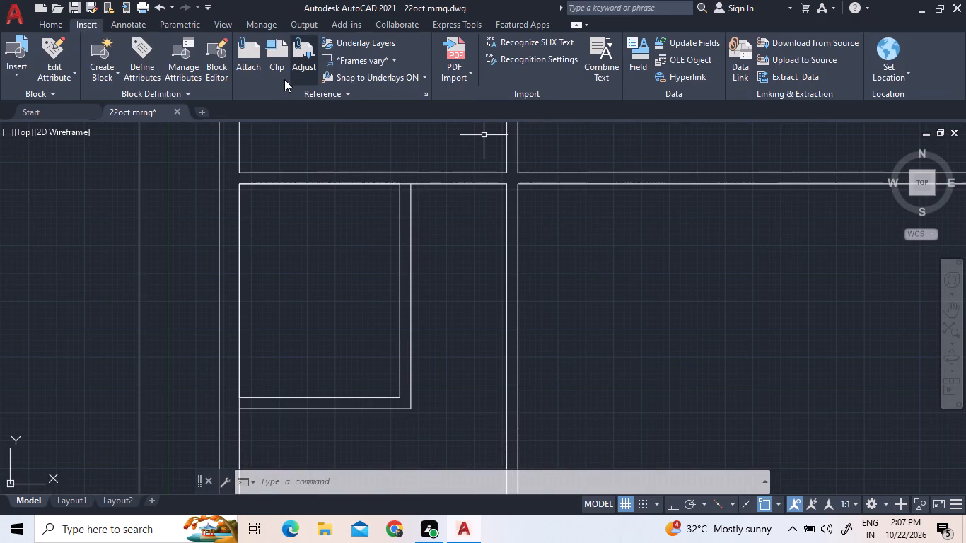
scroll(315, 261, "down", 1)
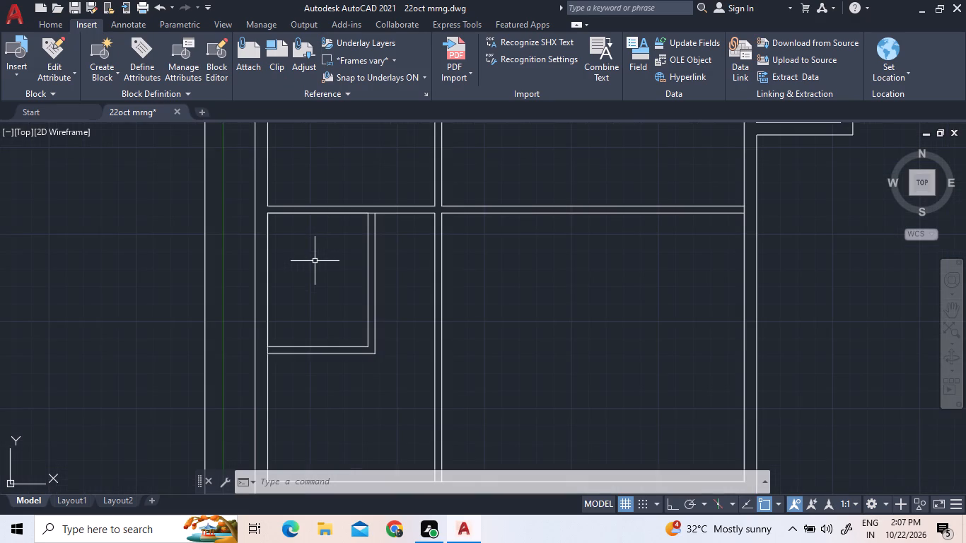
scroll(376, 206, "up", 2)
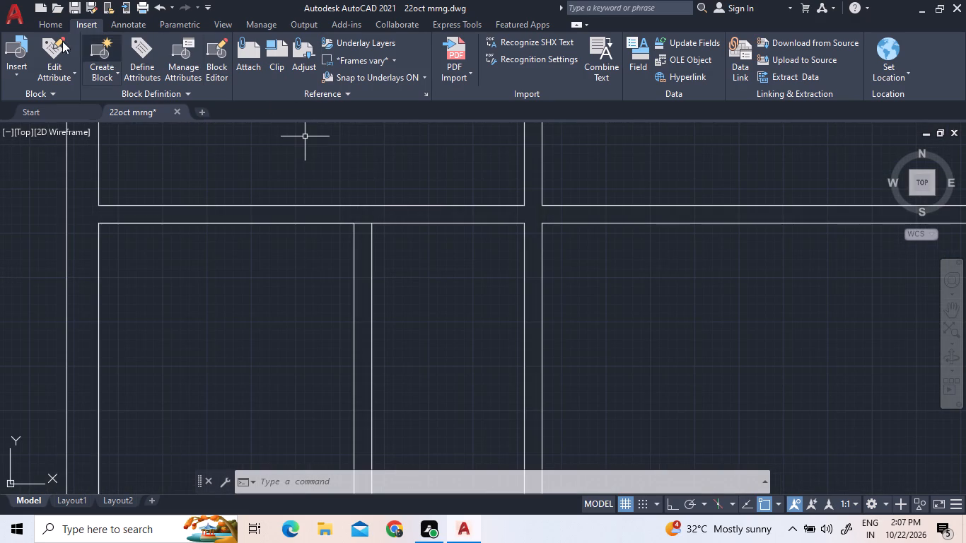
left_click(47, 23)
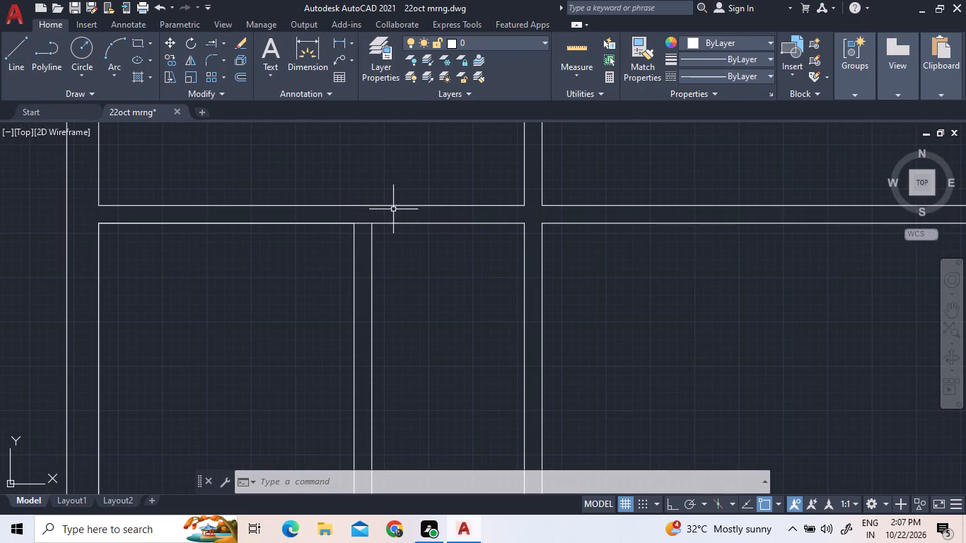
left_click(222, 39)
left_click(223, 69)
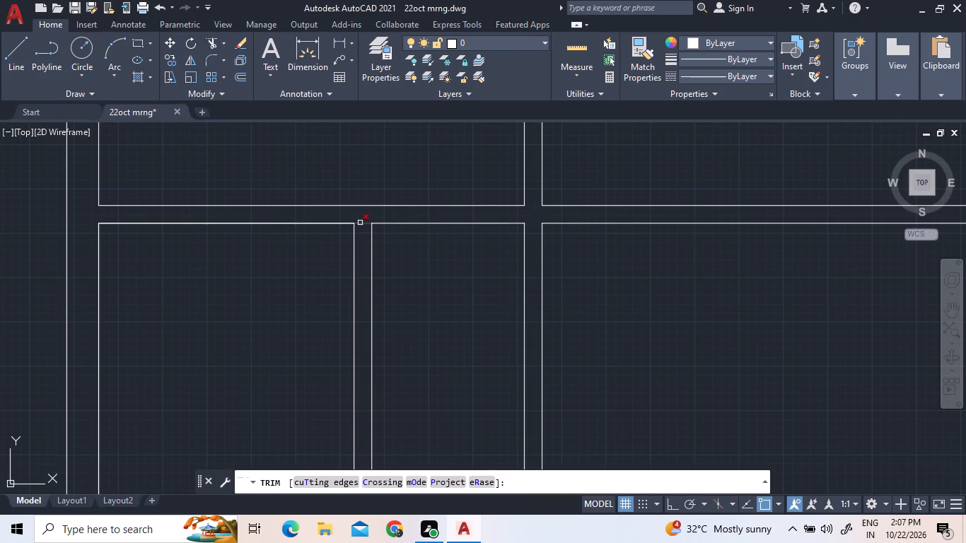
left_click(360, 223)
right_click(342, 187)
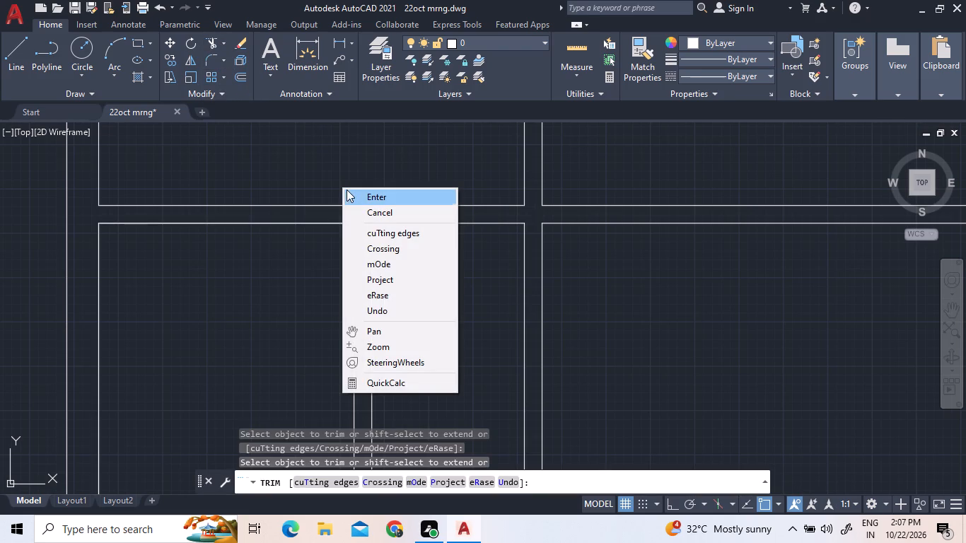
left_click(349, 191)
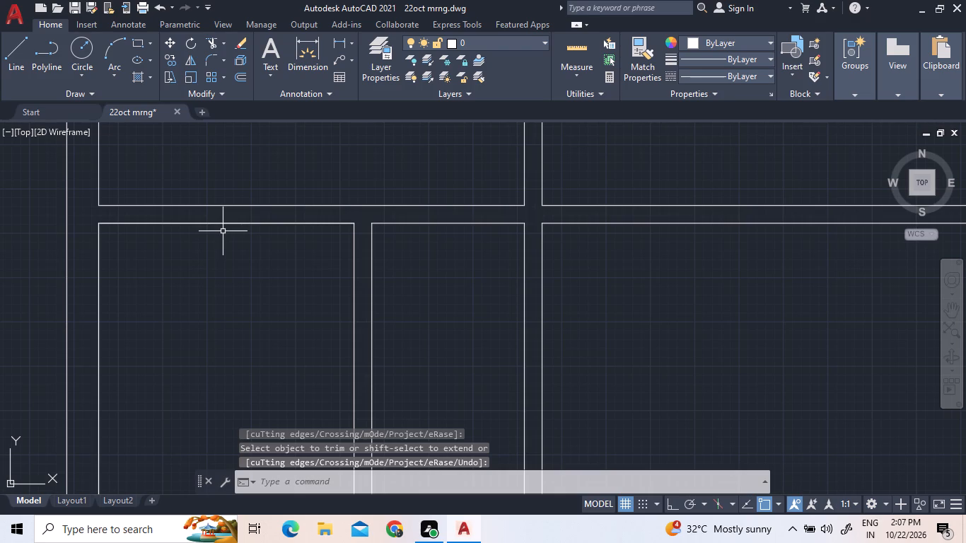
With Ortho on, draw a short vertical line across the horizontal wall above the small room, near the room's northwest corner.
left_click(11, 53)
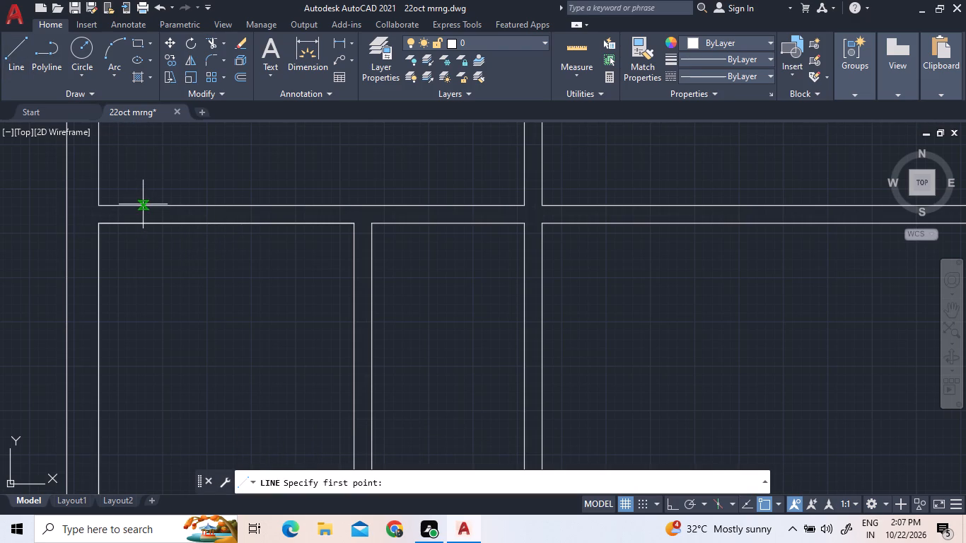
scroll(143, 208, "up", 3)
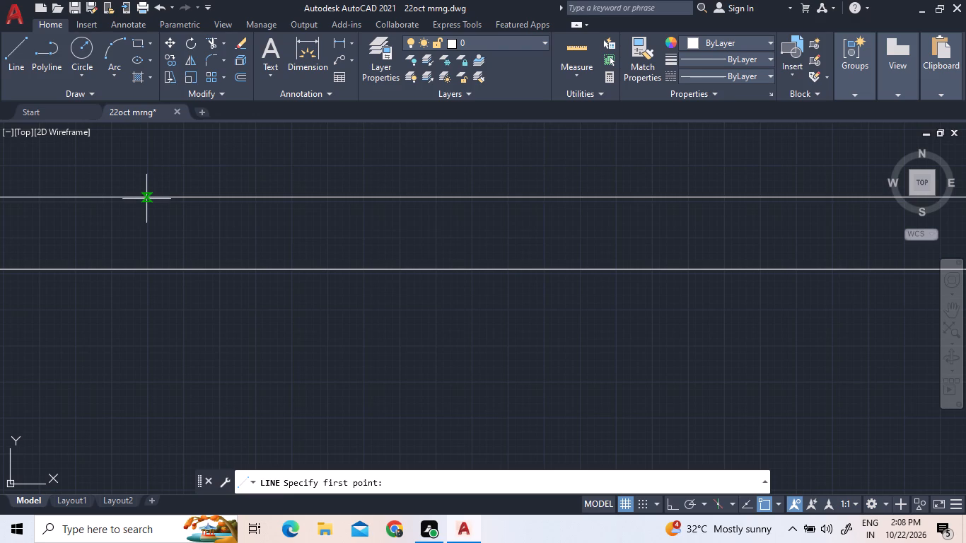
left_click(146, 195)
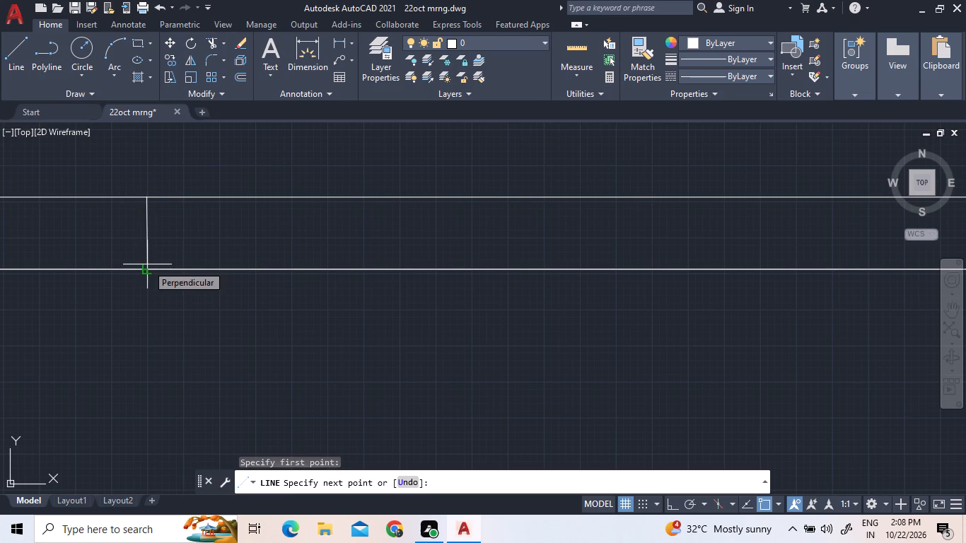
key("F8")
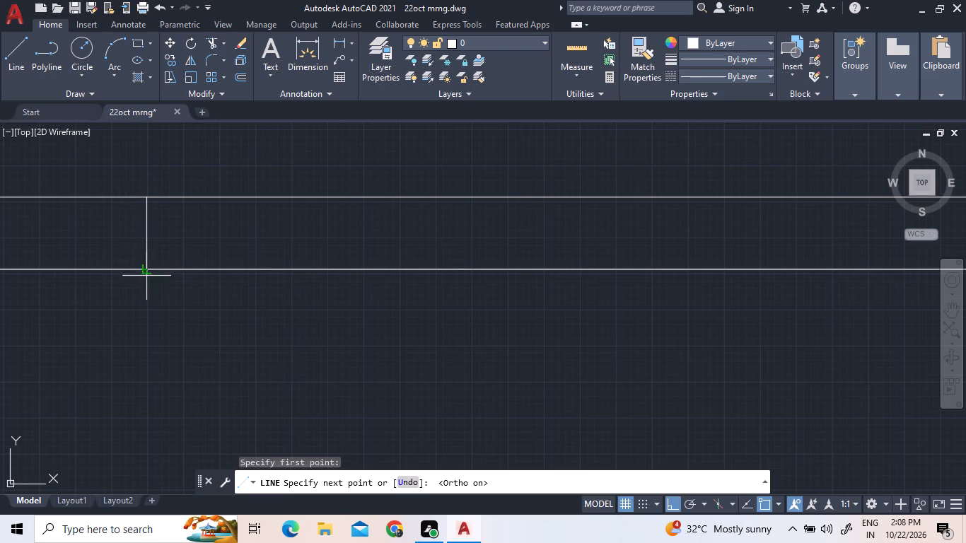
scroll(143, 276, "up", 3)
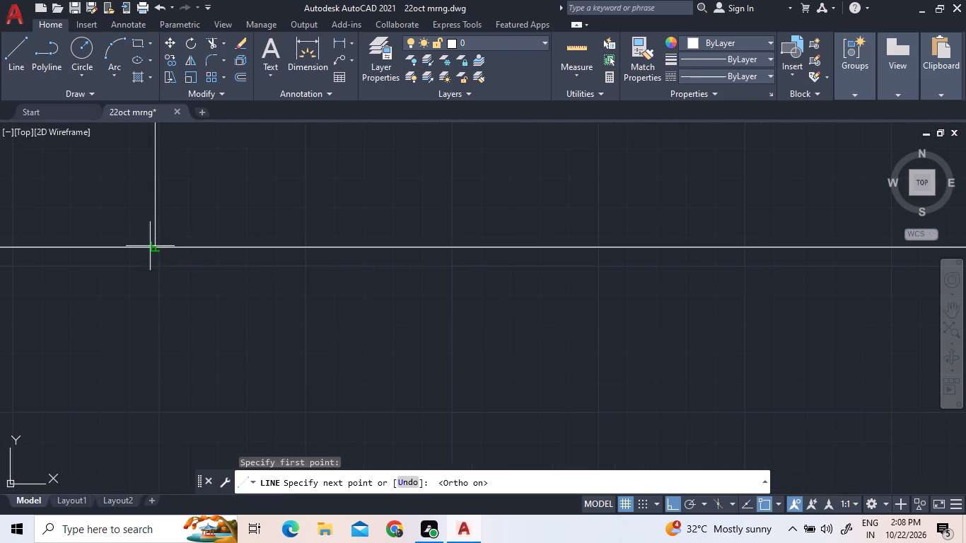
left_click(157, 245)
scroll(216, 299, "down", 3)
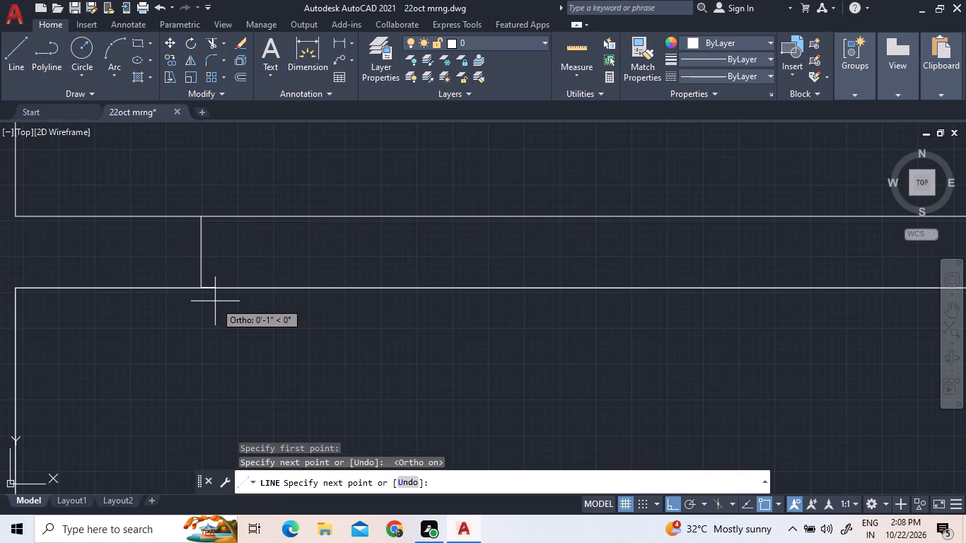
right_click(212, 297)
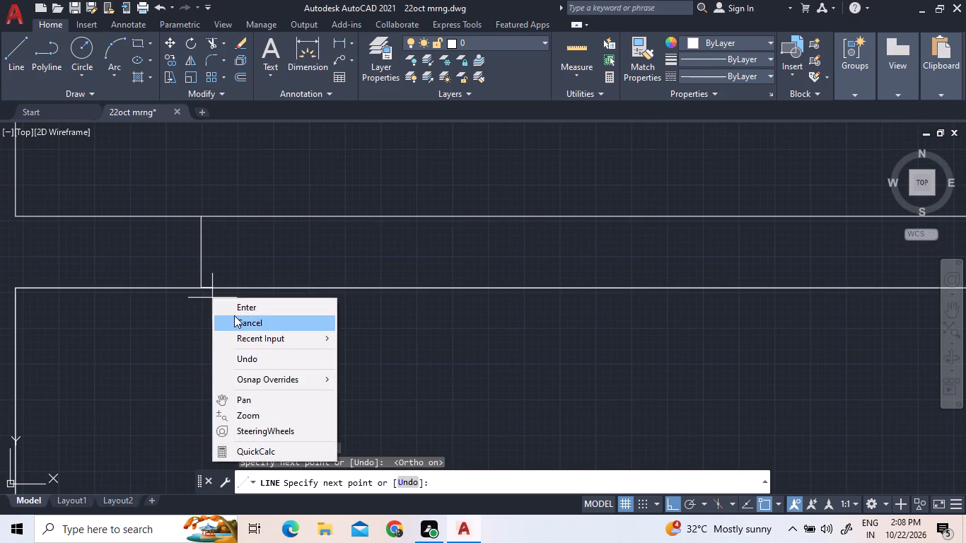
left_click(234, 303)
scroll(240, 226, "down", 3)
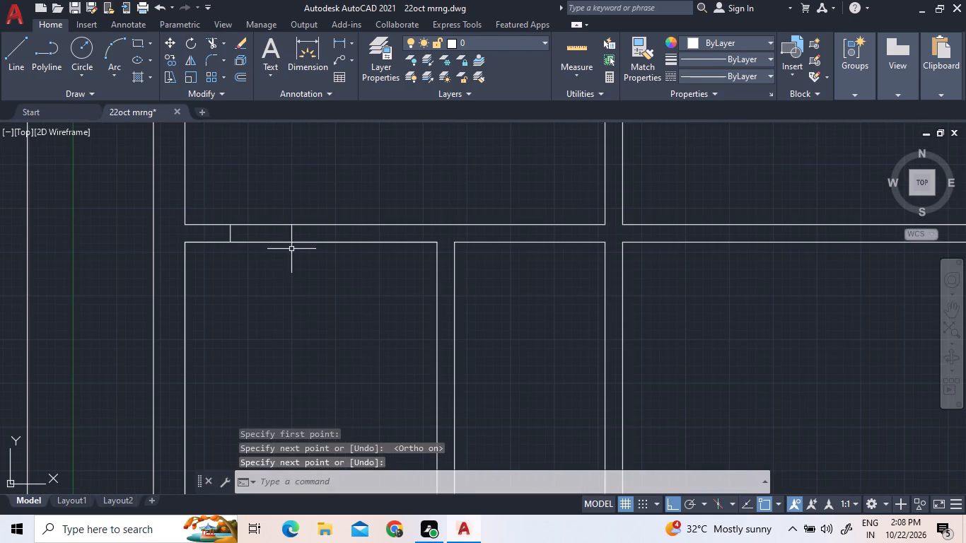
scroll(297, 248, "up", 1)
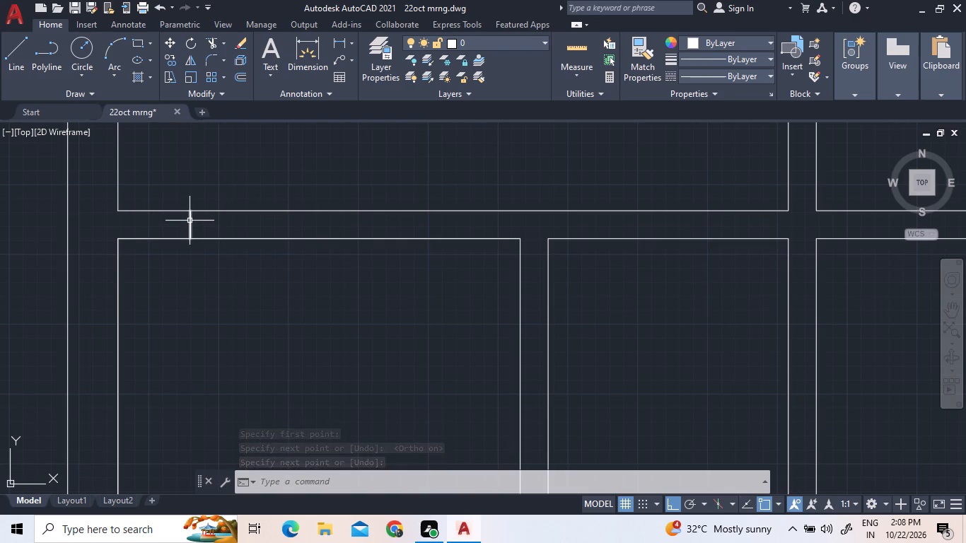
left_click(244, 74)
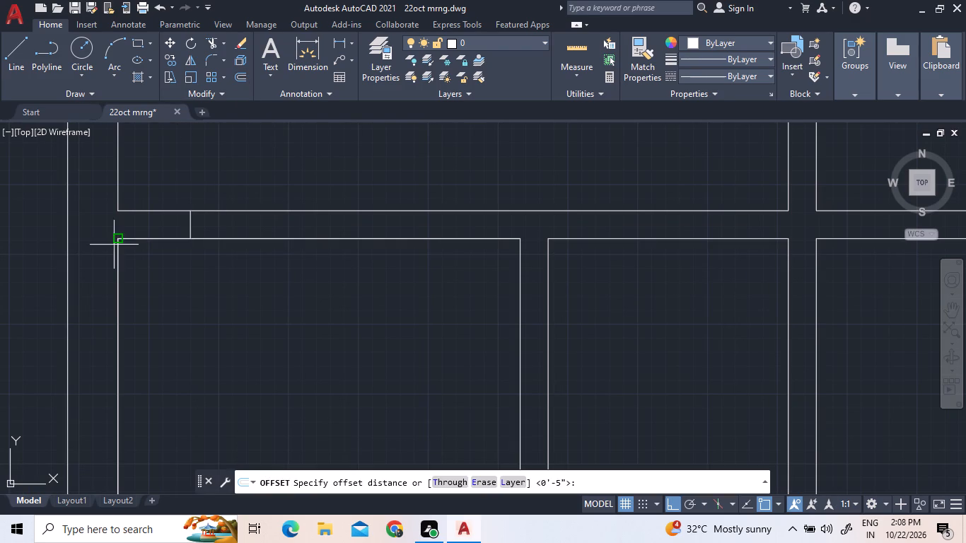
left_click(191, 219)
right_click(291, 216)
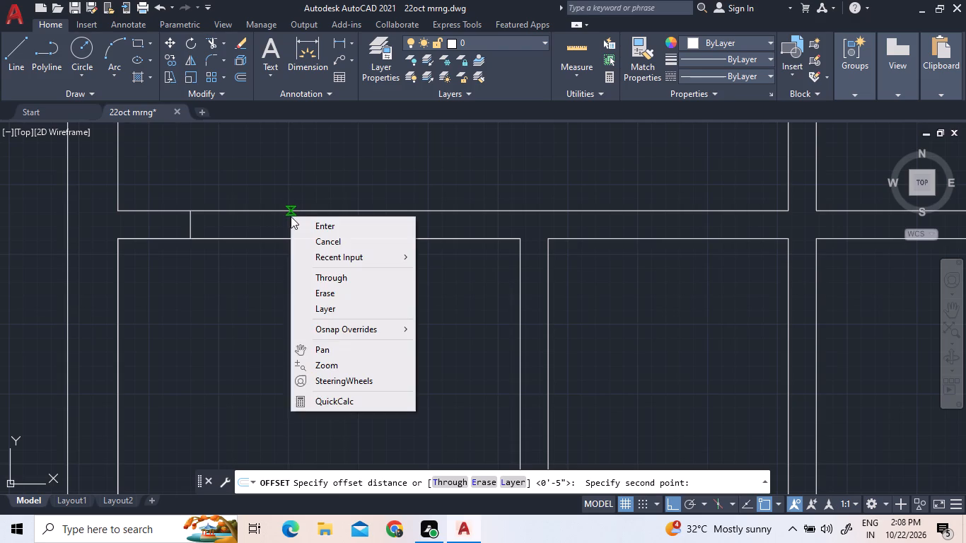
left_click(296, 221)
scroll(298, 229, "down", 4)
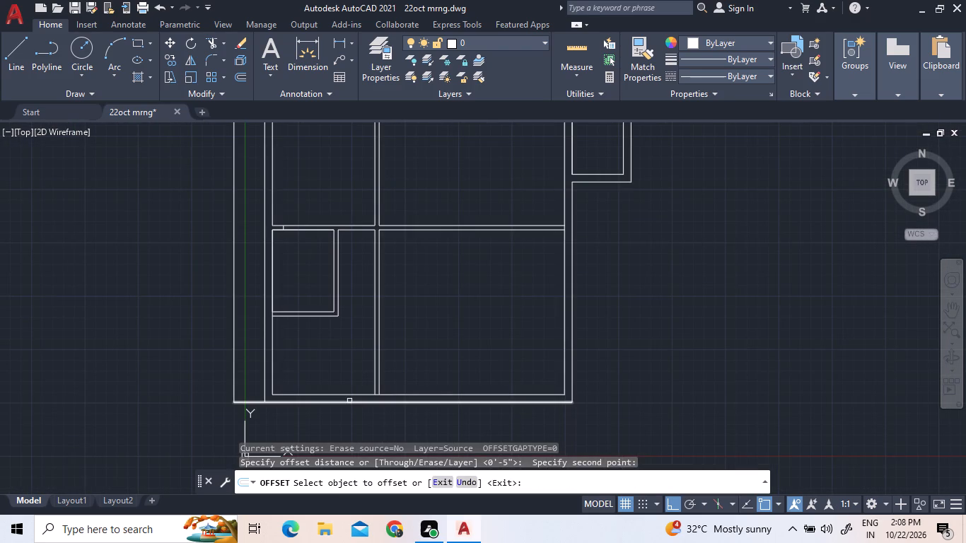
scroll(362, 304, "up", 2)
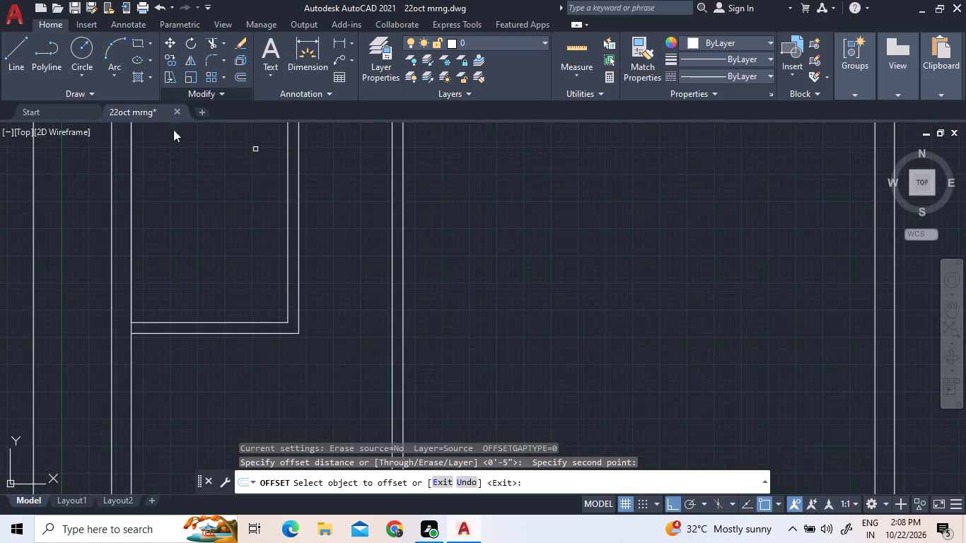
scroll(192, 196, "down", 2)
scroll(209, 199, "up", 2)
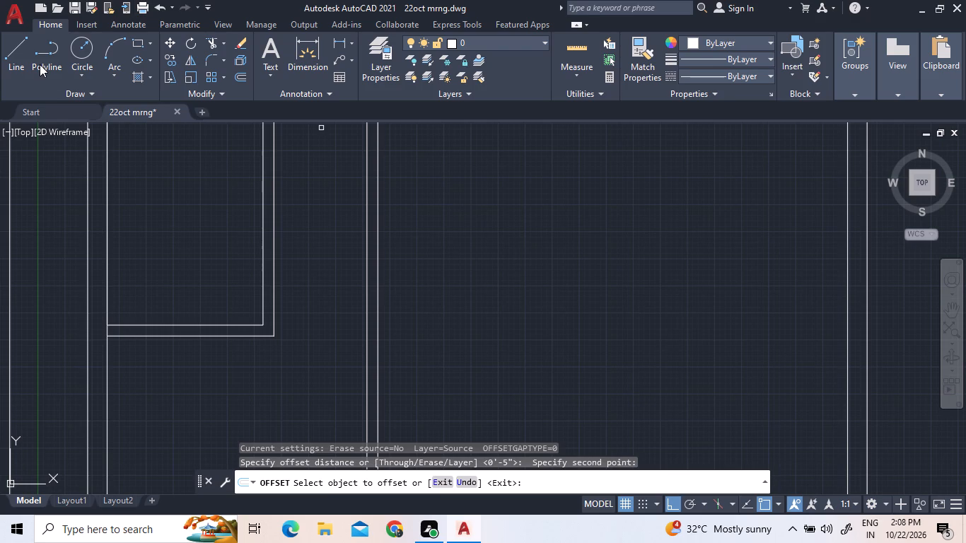
Draw a short horizontal line across the thickness of the small room's east wall, a little below its north end.
left_click(18, 63)
scroll(233, 325, "down", 2)
scroll(252, 259, "up", 3)
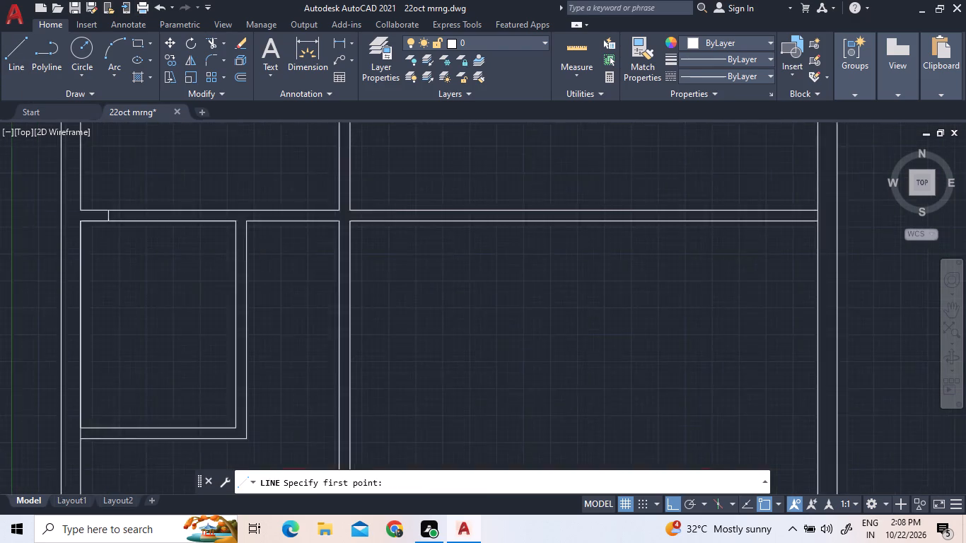
scroll(249, 259, "up", 1)
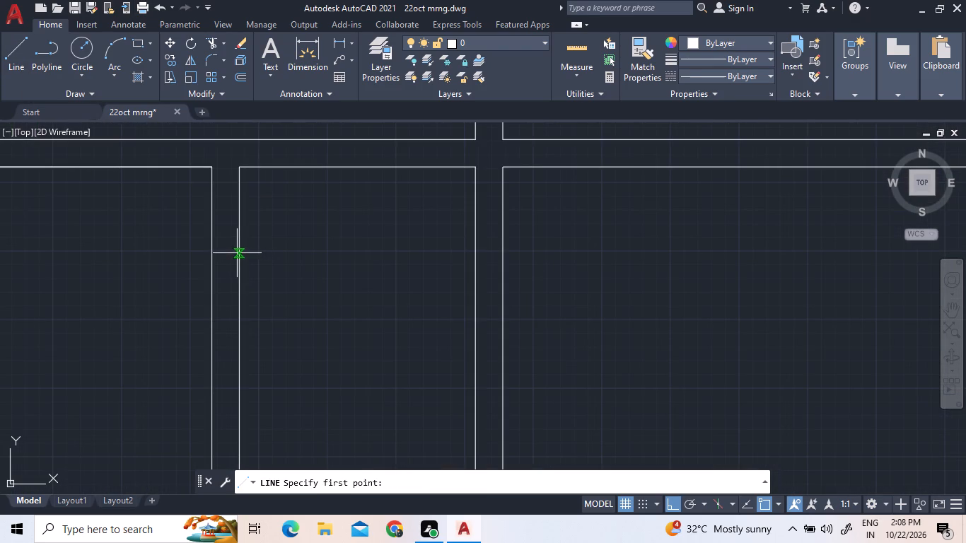
scroll(236, 252, "up", 3)
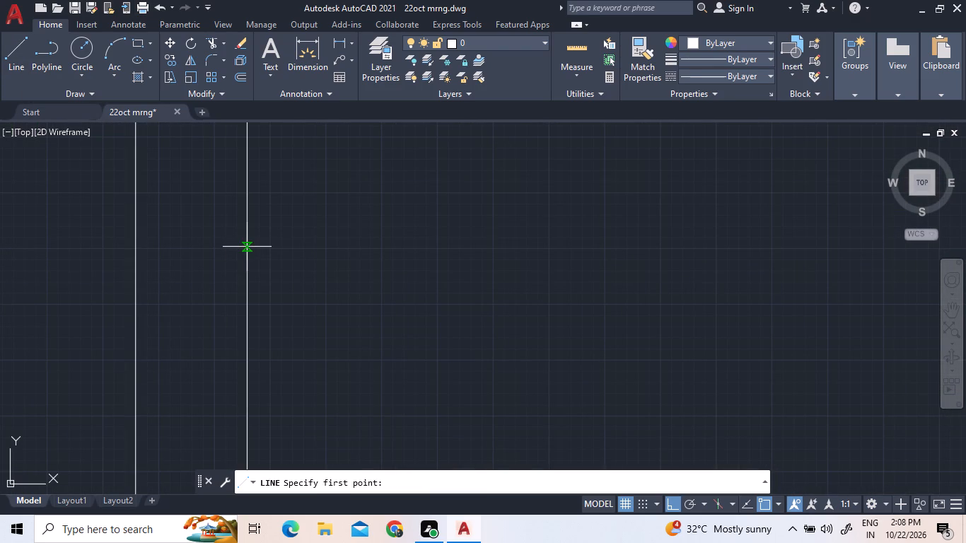
left_click(247, 247)
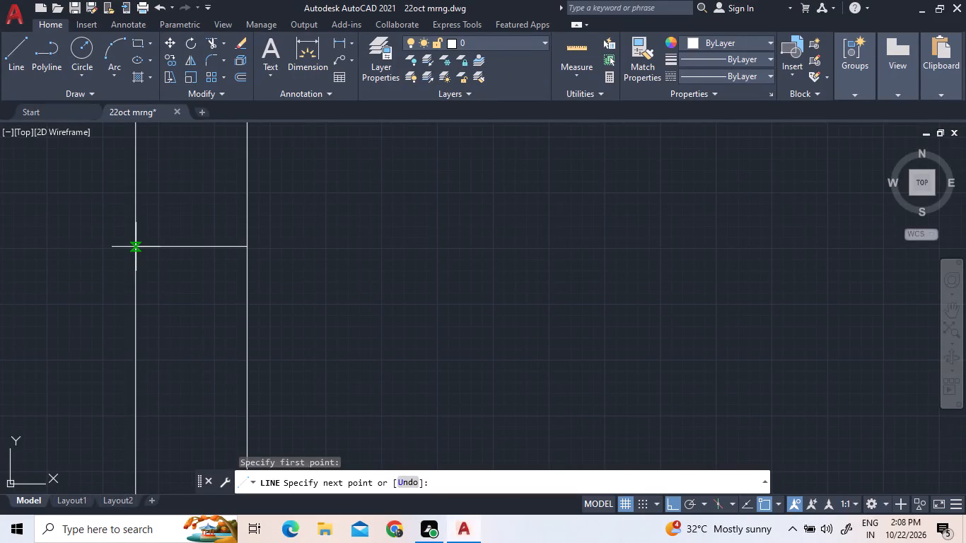
left_click(135, 243)
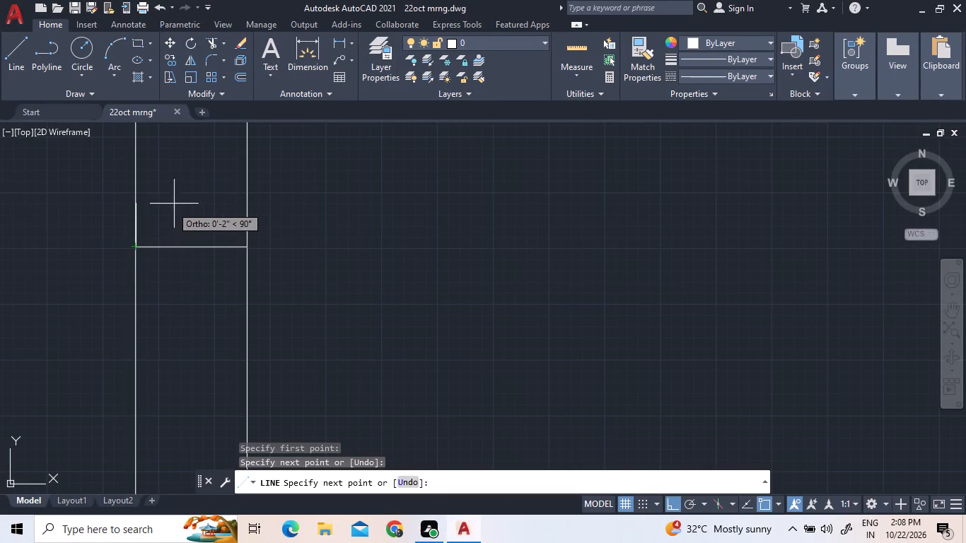
scroll(182, 194, "down", 2)
right_click(310, 252)
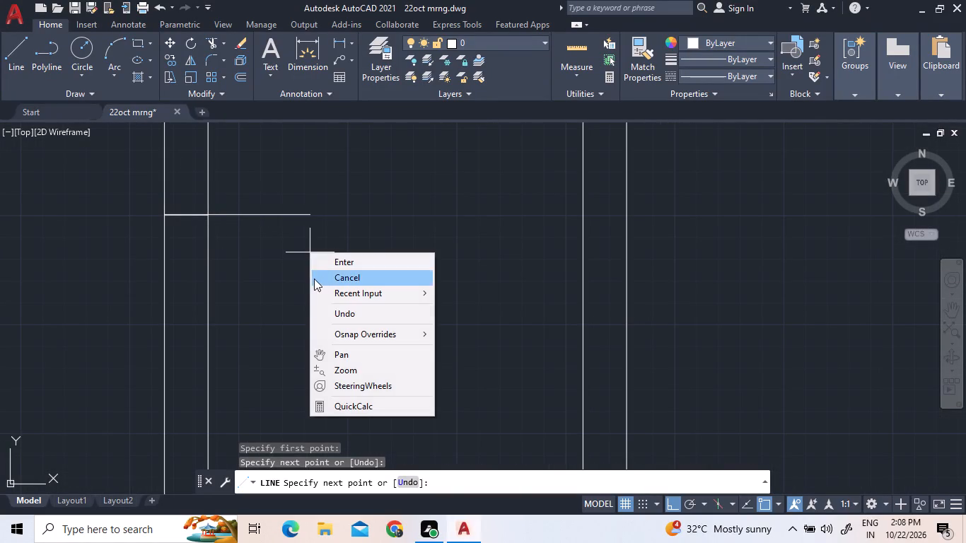
left_click(320, 268)
Draw a horizontal line about 5" long across the central vertical wall, slightly north of its junction with the horizontal wall.
scroll(342, 263, "down", 3)
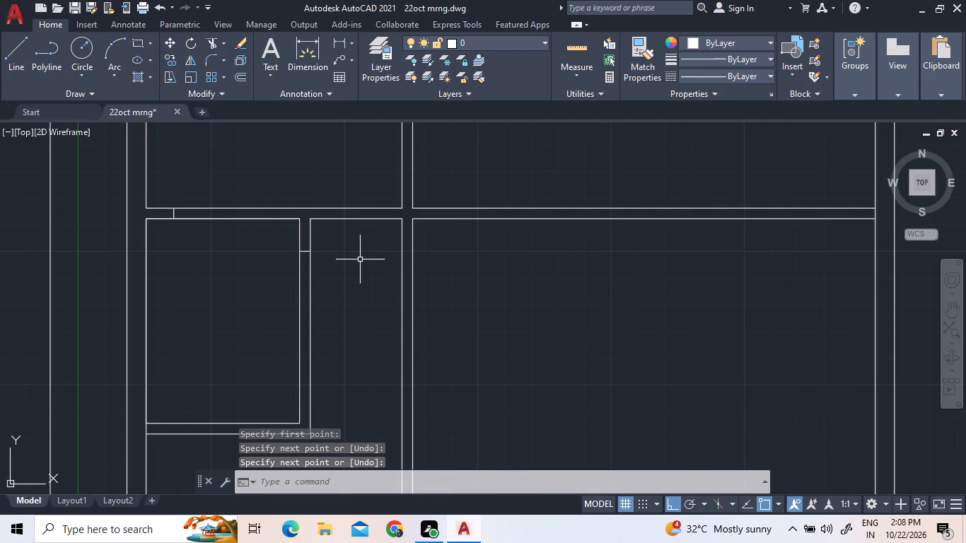
scroll(362, 253, "down", 1)
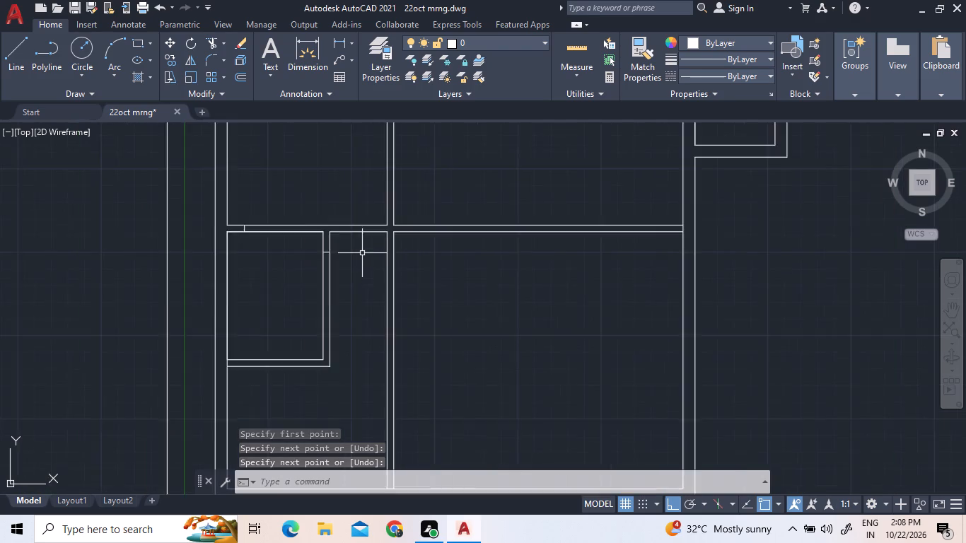
scroll(362, 253, "down", 1)
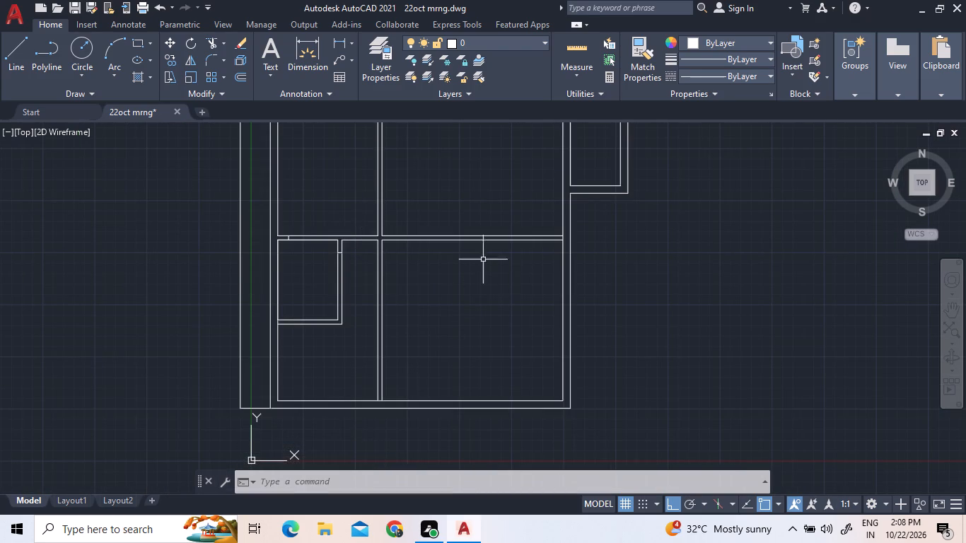
scroll(374, 246, "down", 3)
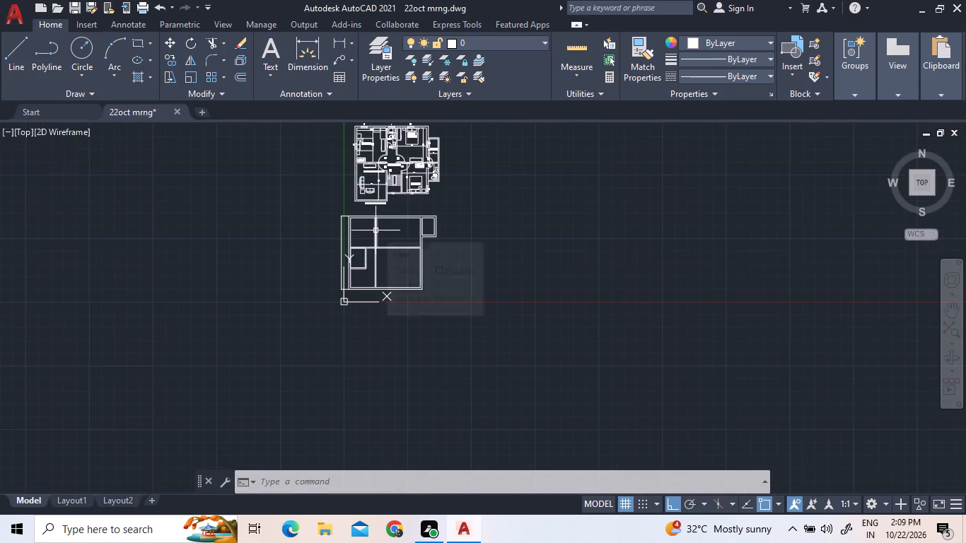
scroll(376, 248, "up", 5)
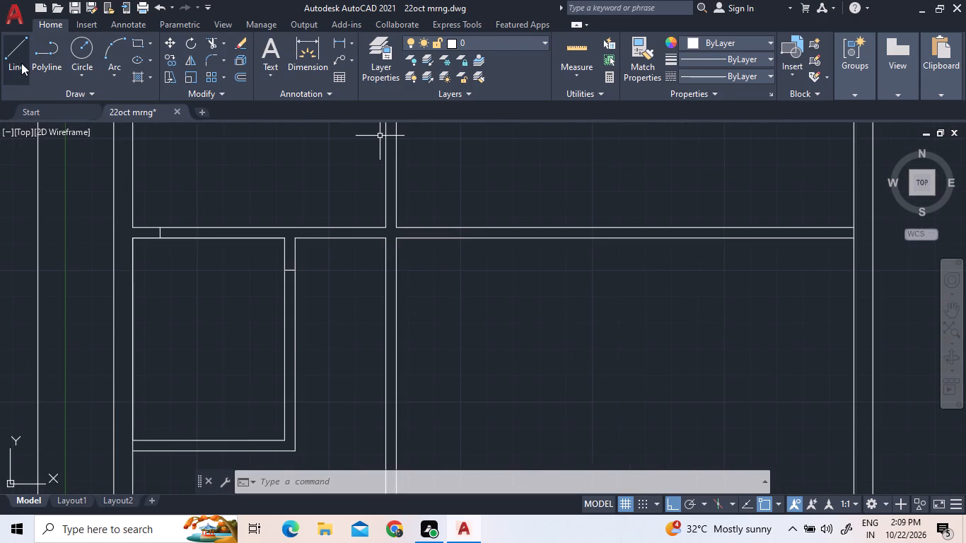
left_click(20, 61)
scroll(397, 192, "up", 3)
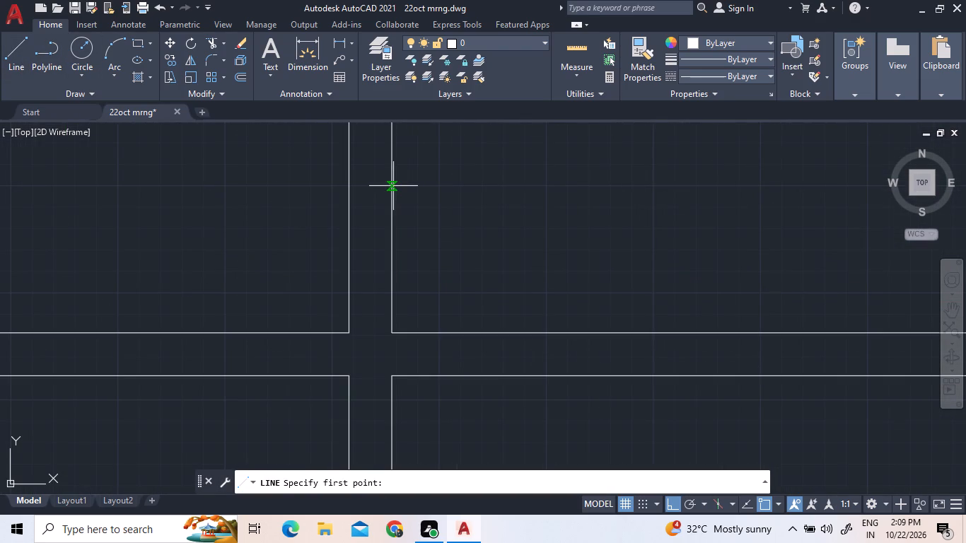
scroll(393, 186, "up", 3)
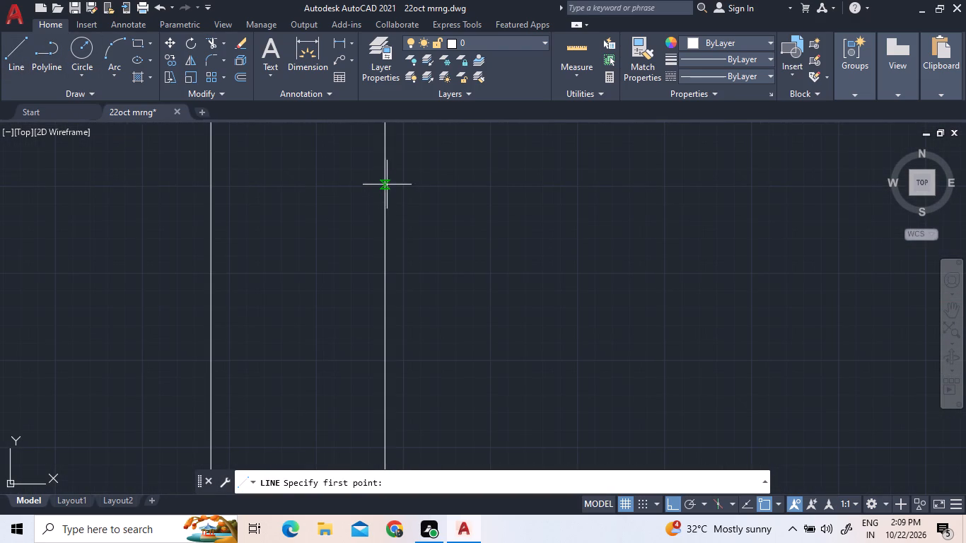
left_click(385, 186)
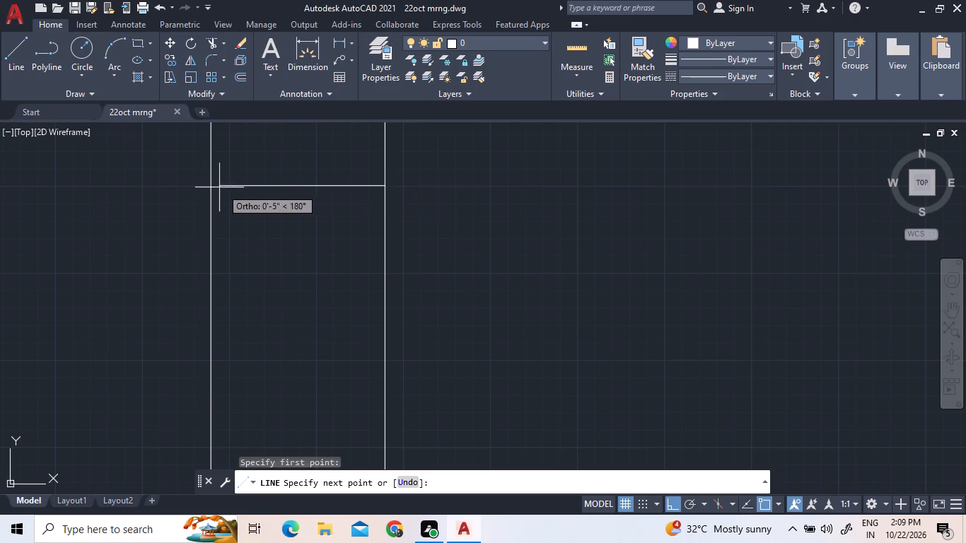
left_click(210, 180)
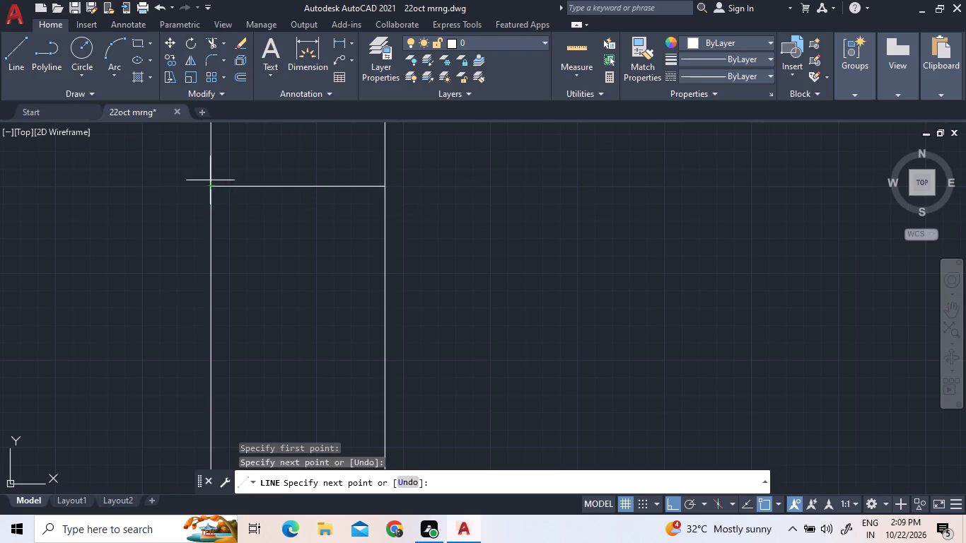
scroll(278, 216, "down", 3)
right_click(279, 232)
left_click(289, 244)
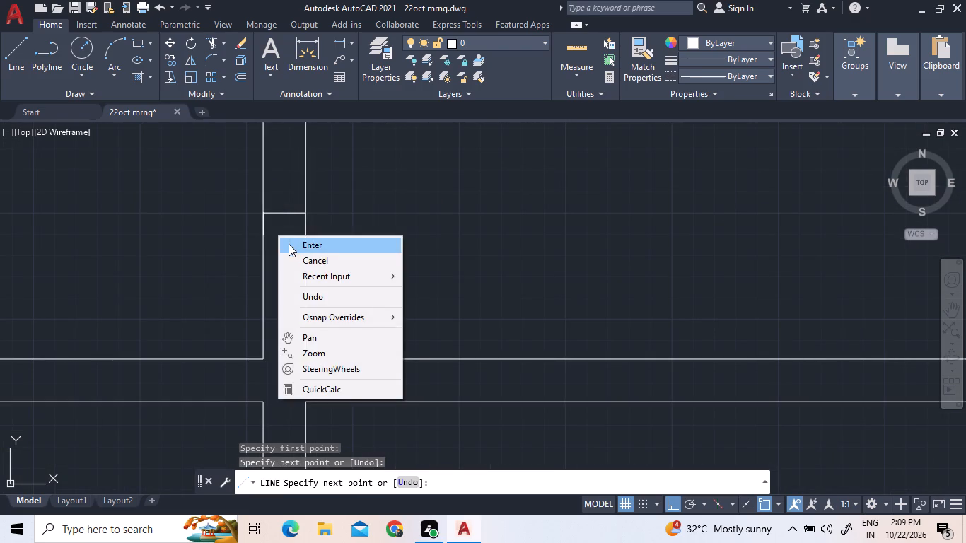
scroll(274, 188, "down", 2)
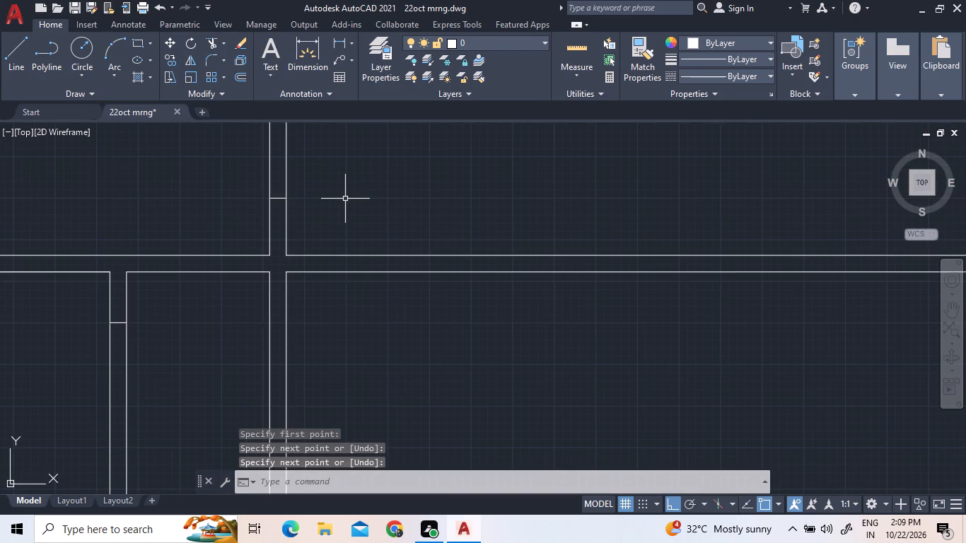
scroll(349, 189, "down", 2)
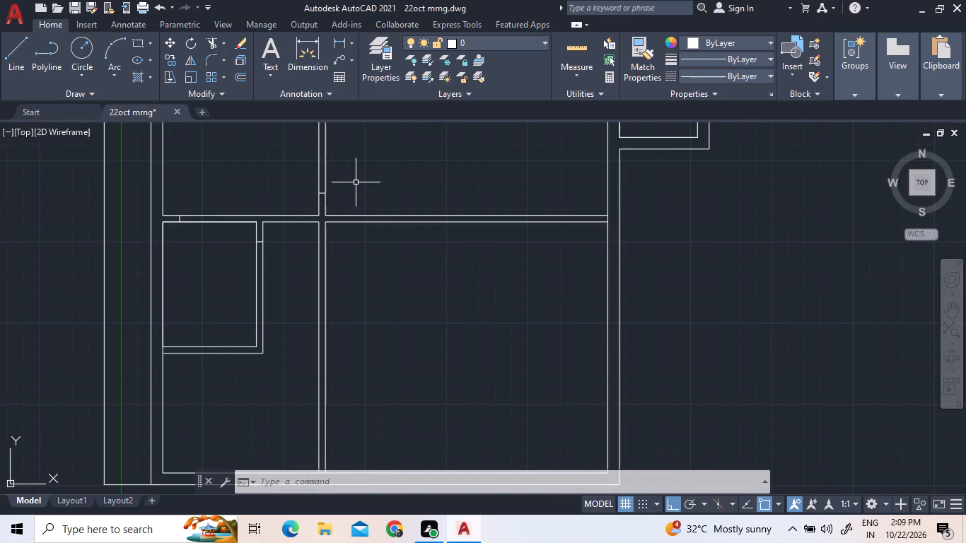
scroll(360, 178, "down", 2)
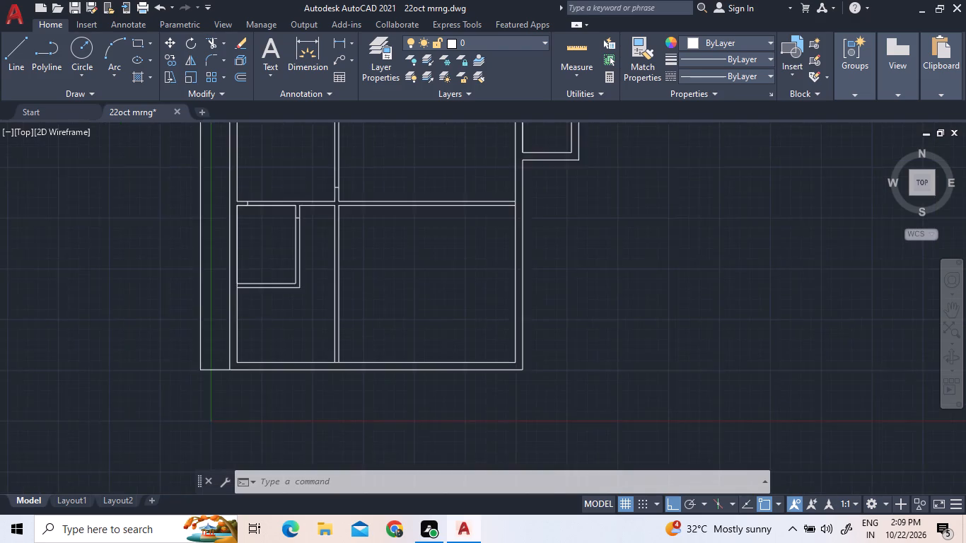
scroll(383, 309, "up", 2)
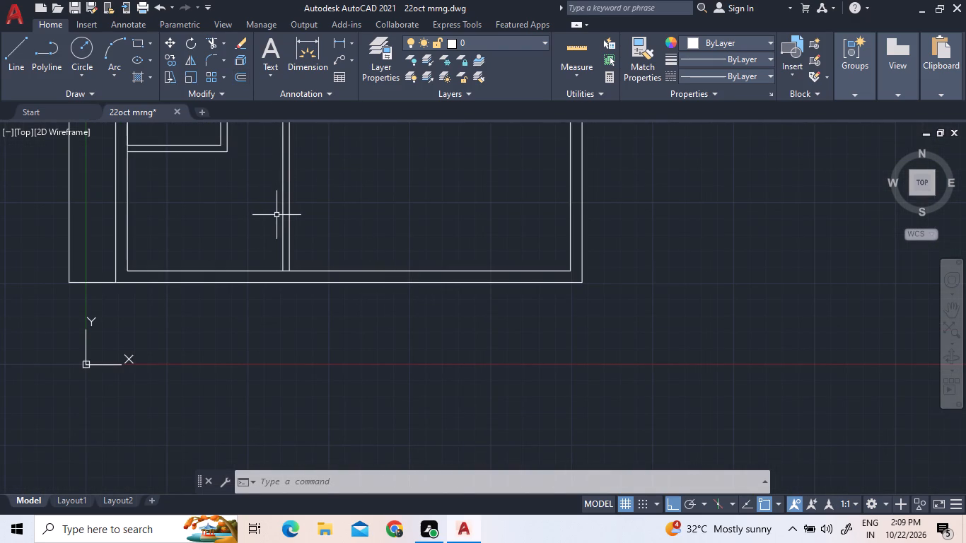
Delete the two lines of the central vertical wall south of the horizontal wall.
scroll(278, 217, "down", 2)
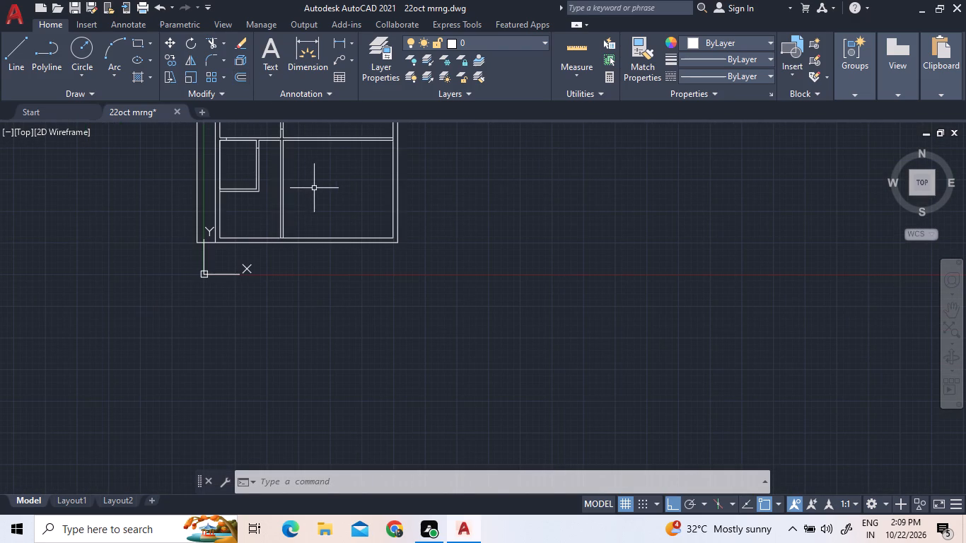
left_click(314, 188)
left_click(273, 194)
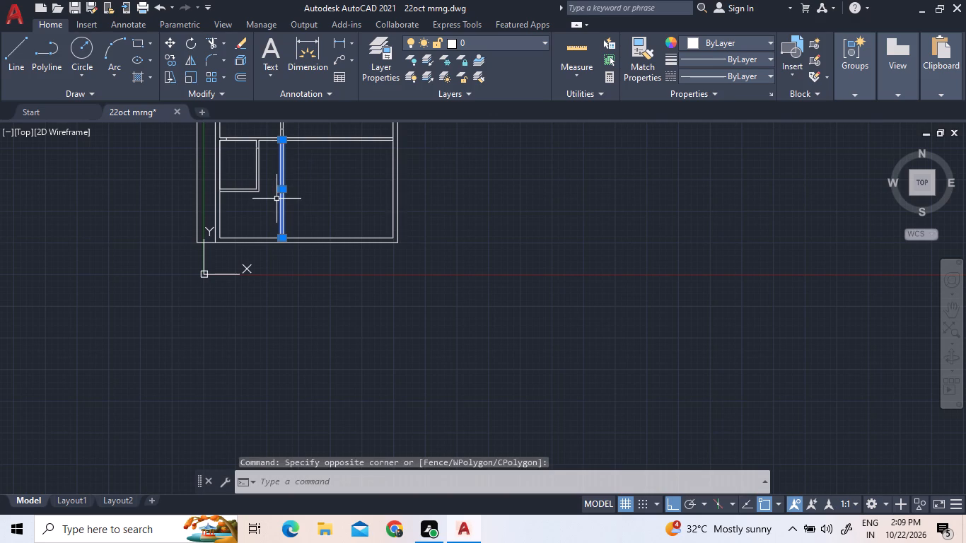
key("Delete")
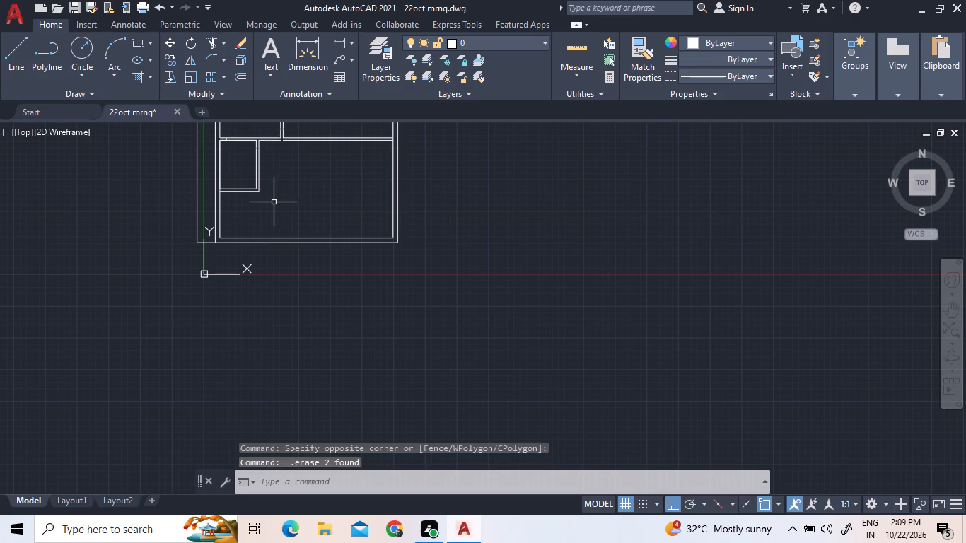
Join the two south-face line segments of the horizontal wall across the gap below the central vertical wall.
scroll(272, 122, "up", 3)
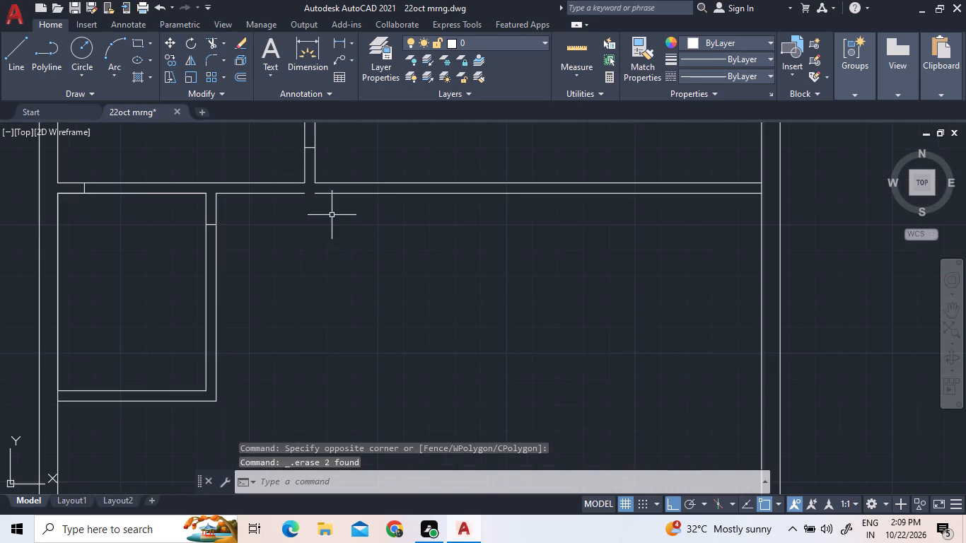
scroll(332, 214, "up", 3)
scroll(312, 238, "down", 2)
scroll(269, 161, "up", 2)
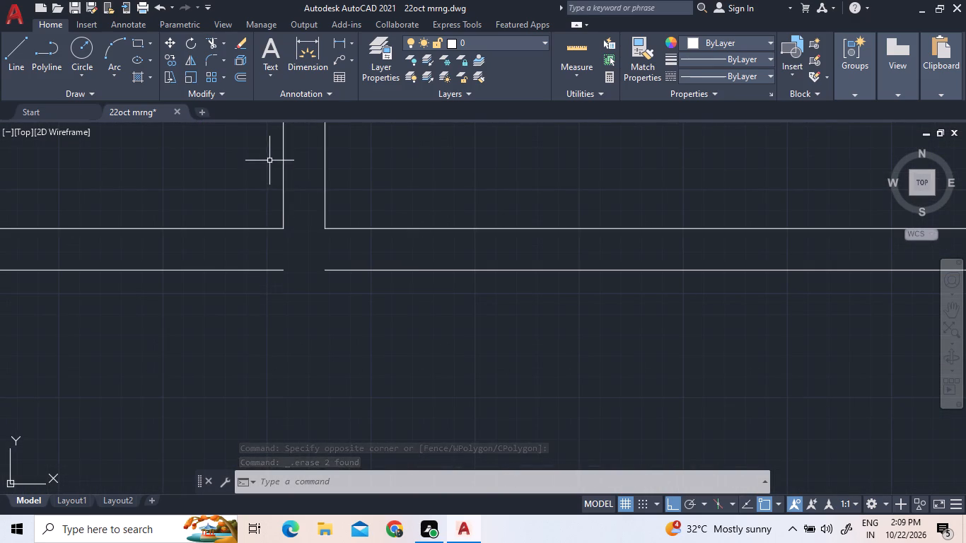
left_click(419, 291)
left_click(264, 252)
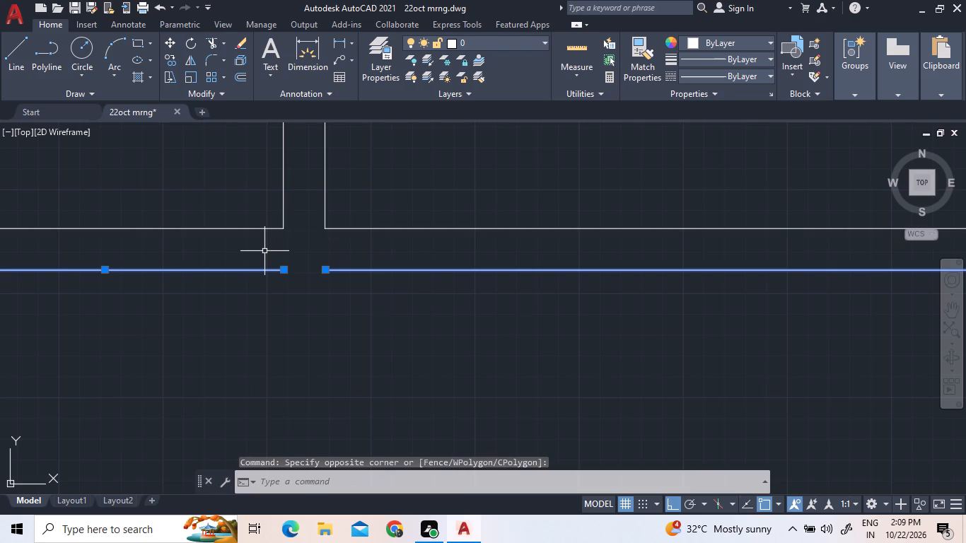
type("J")
key("space")
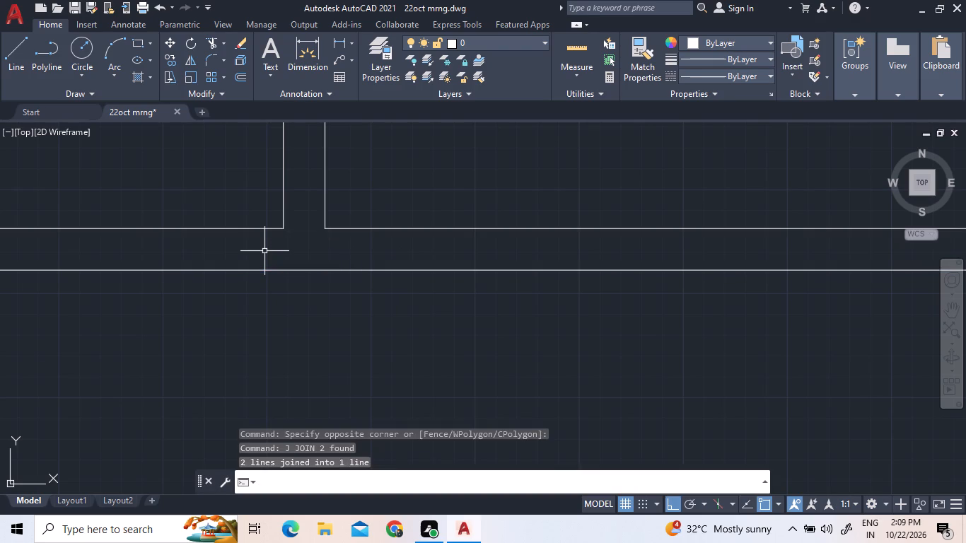
Offset the inner line of the south exterior wall 6' north into the large room.
scroll(264, 251, "down", 4)
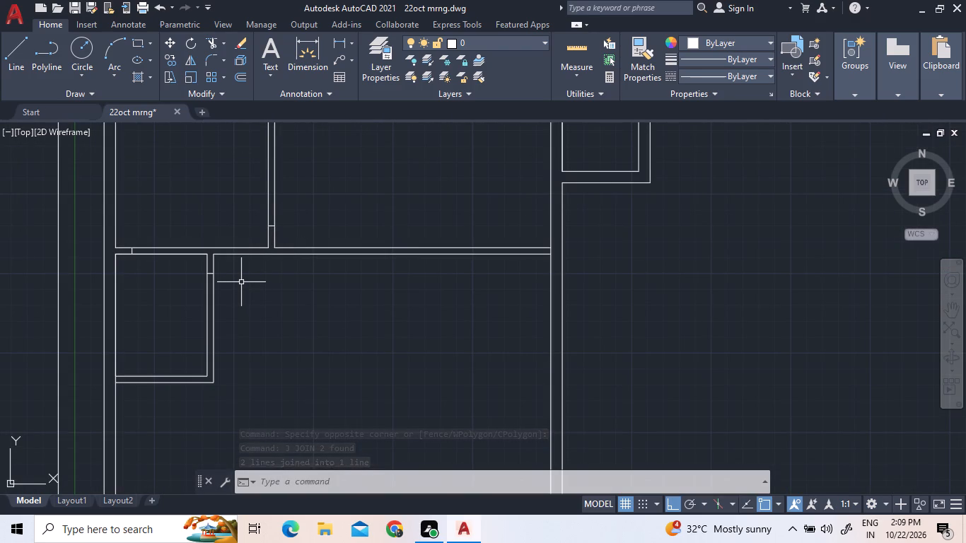
scroll(241, 282, "down", 2)
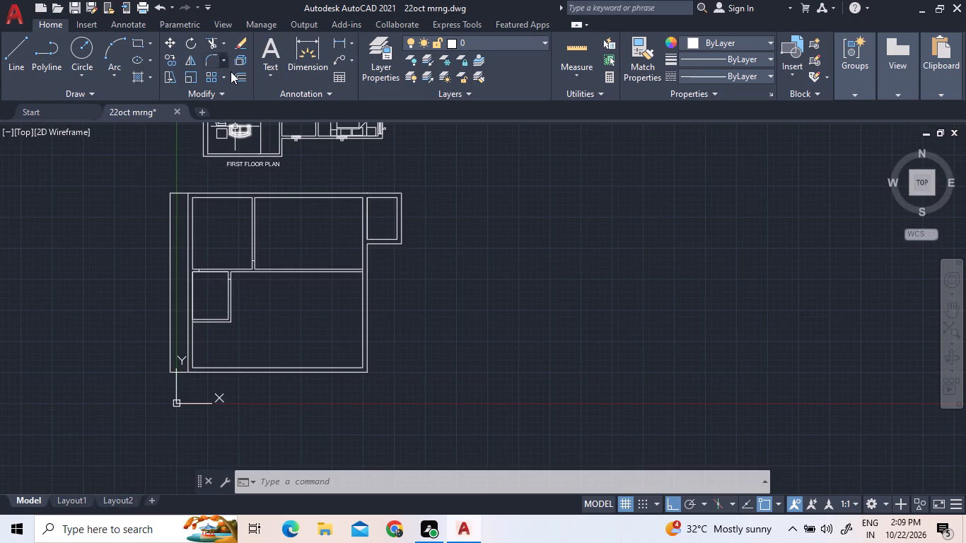
left_click(235, 76)
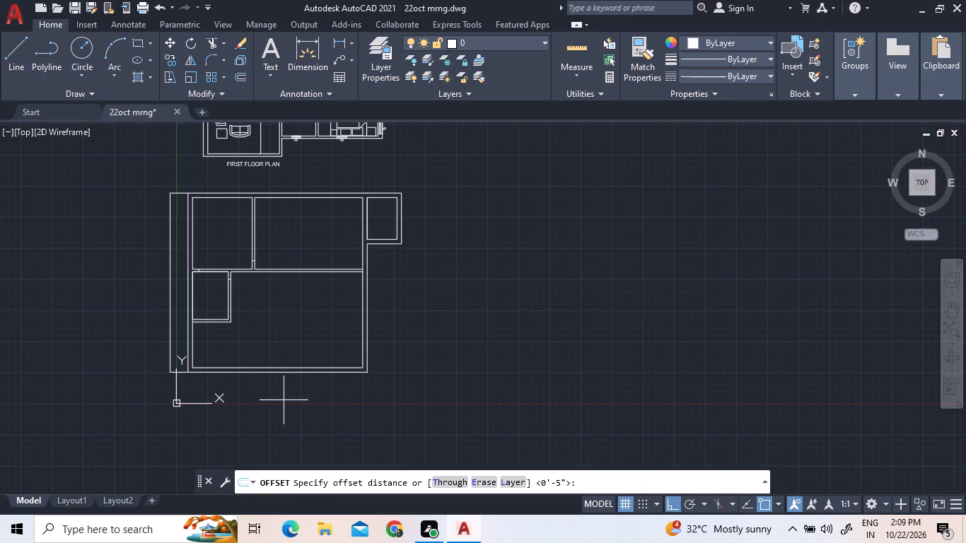
scroll(284, 399, "up", 2)
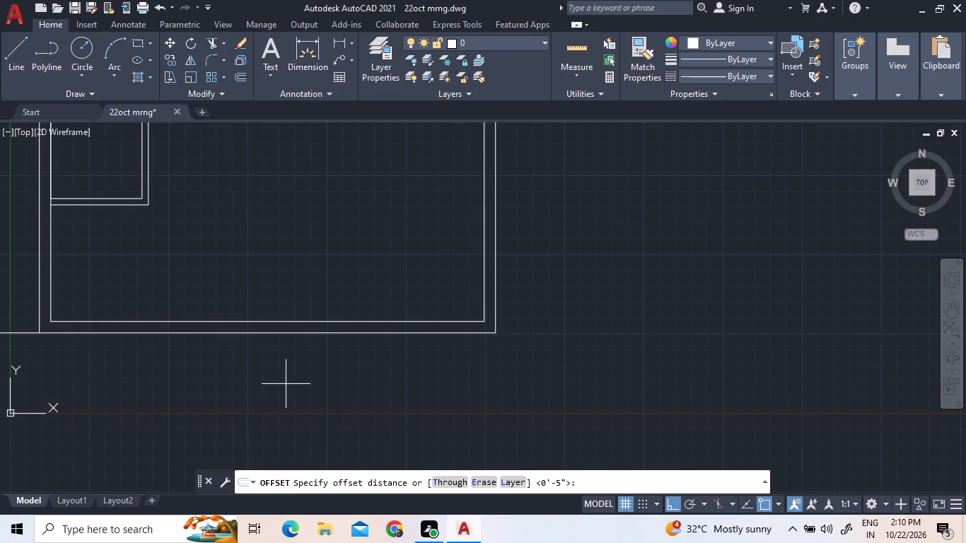
key("6")
key("apostrophe")
key("Return")
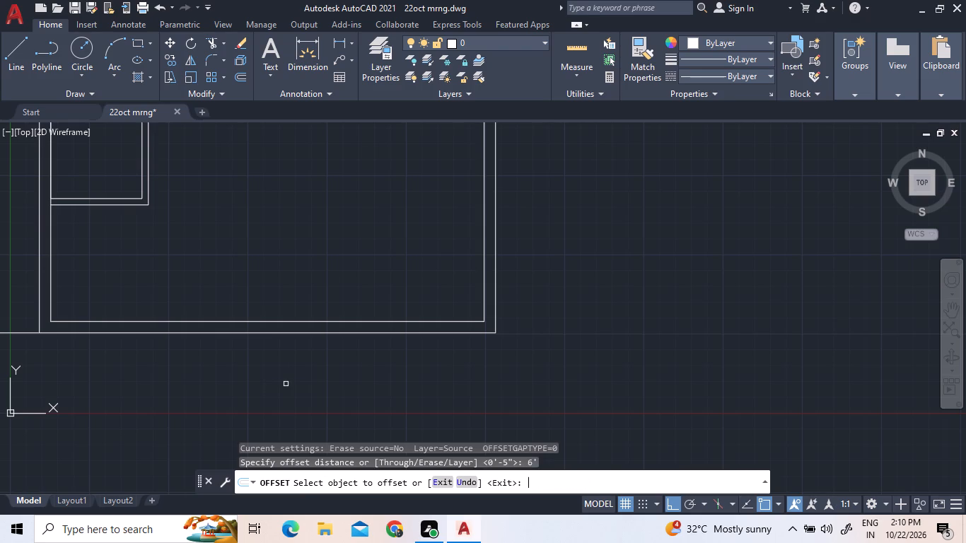
left_click(296, 320)
left_click(303, 254)
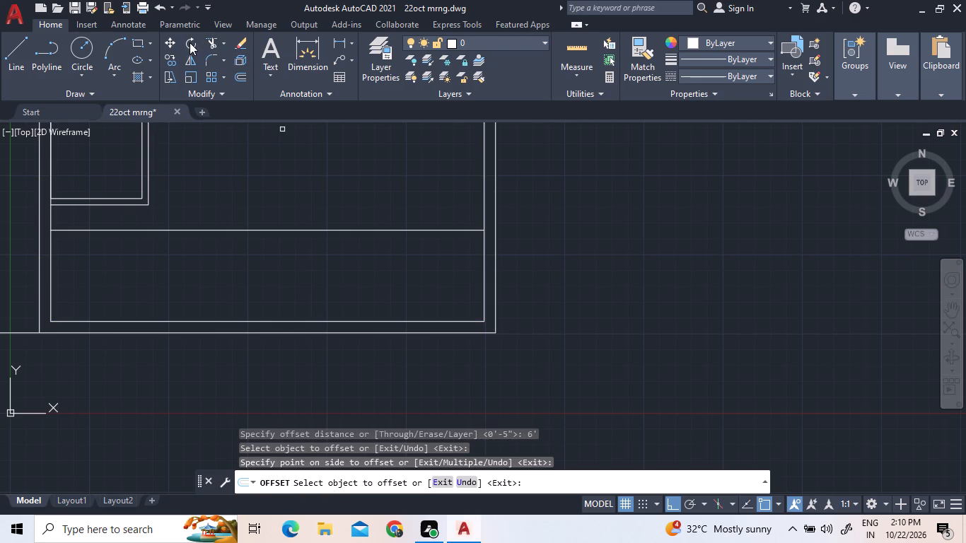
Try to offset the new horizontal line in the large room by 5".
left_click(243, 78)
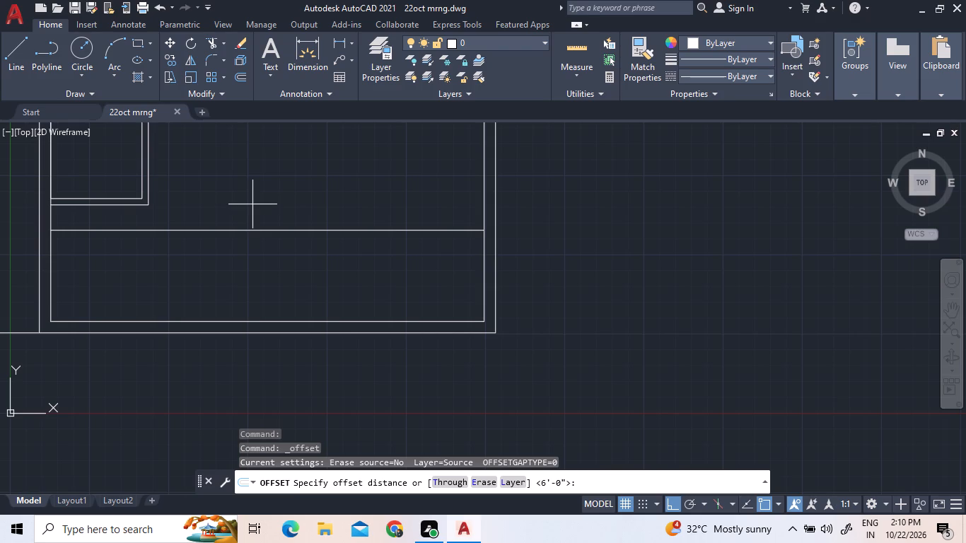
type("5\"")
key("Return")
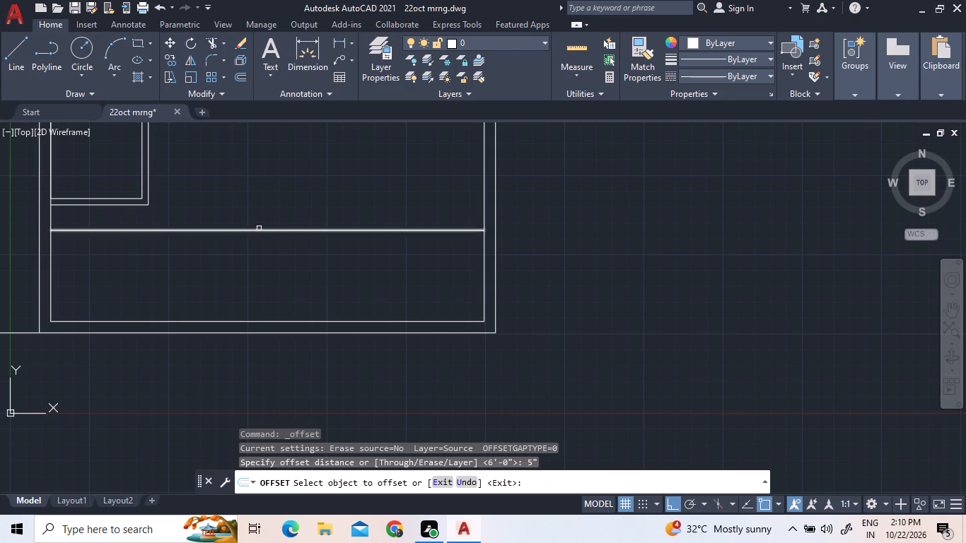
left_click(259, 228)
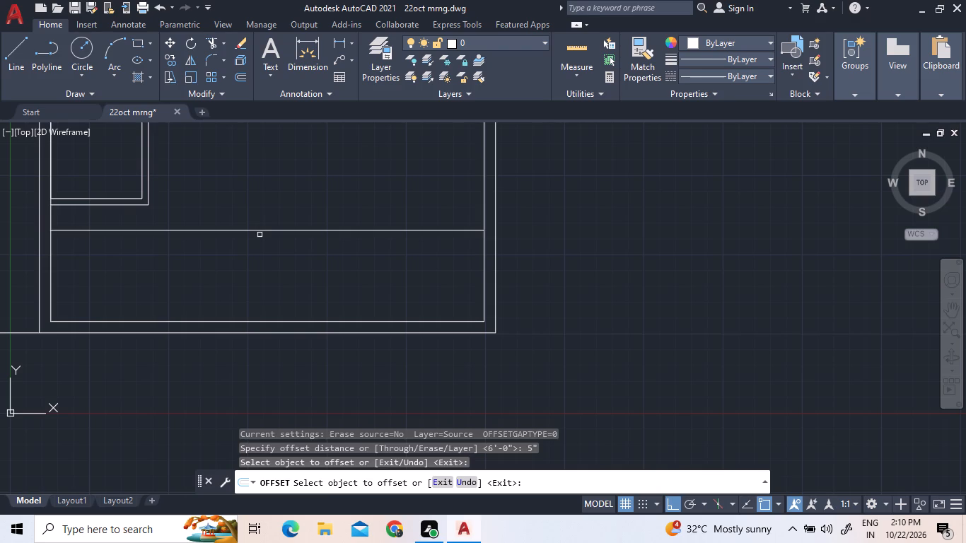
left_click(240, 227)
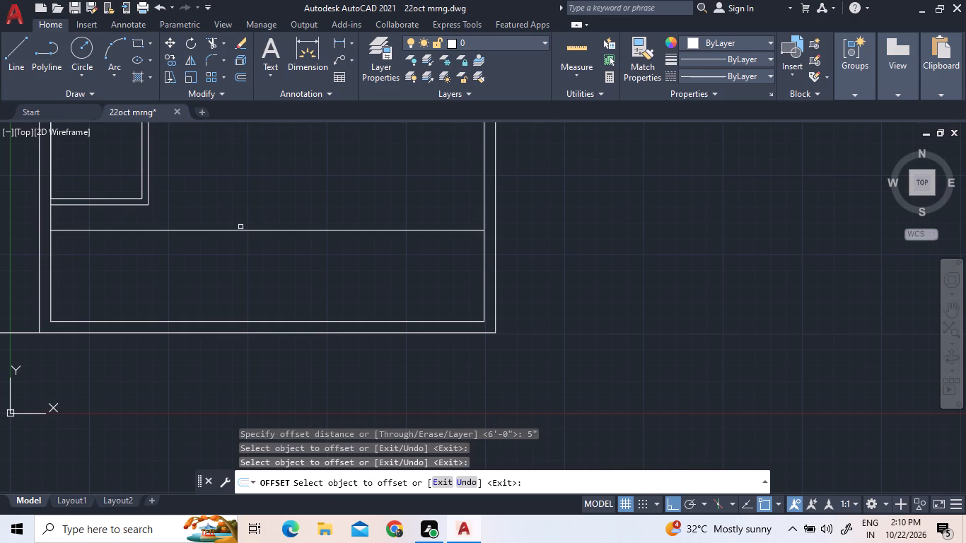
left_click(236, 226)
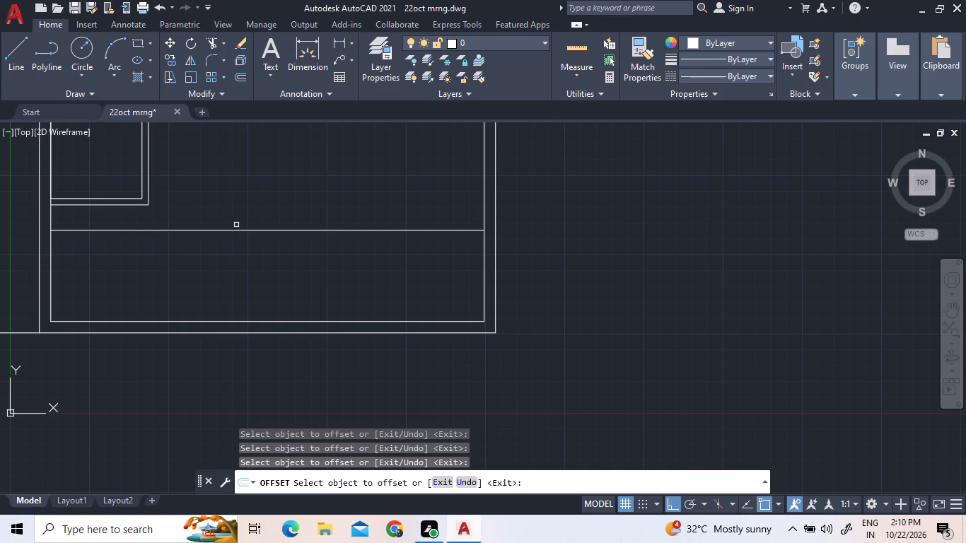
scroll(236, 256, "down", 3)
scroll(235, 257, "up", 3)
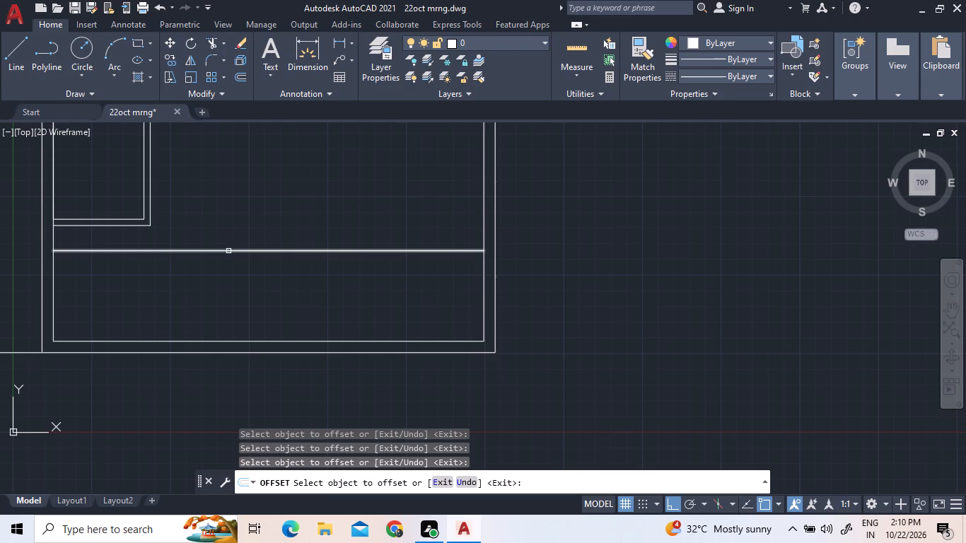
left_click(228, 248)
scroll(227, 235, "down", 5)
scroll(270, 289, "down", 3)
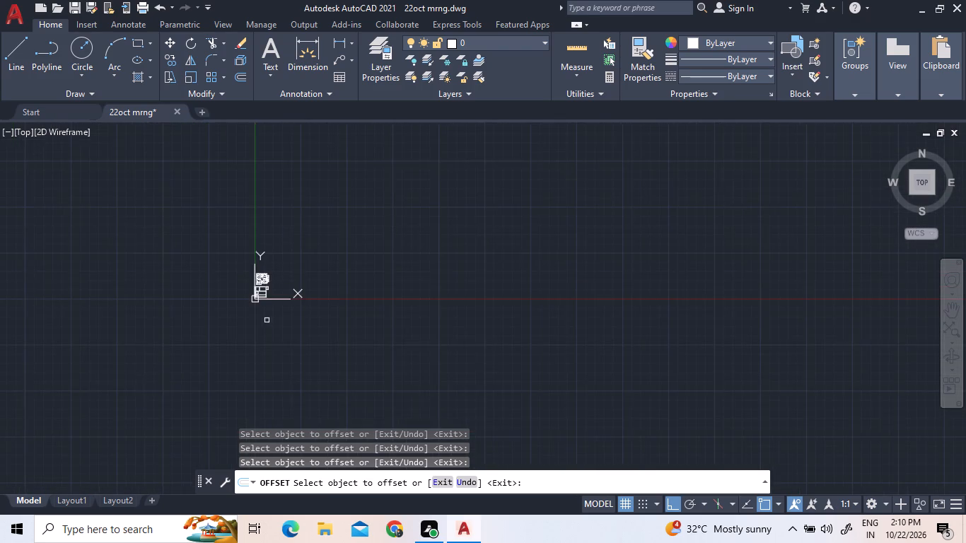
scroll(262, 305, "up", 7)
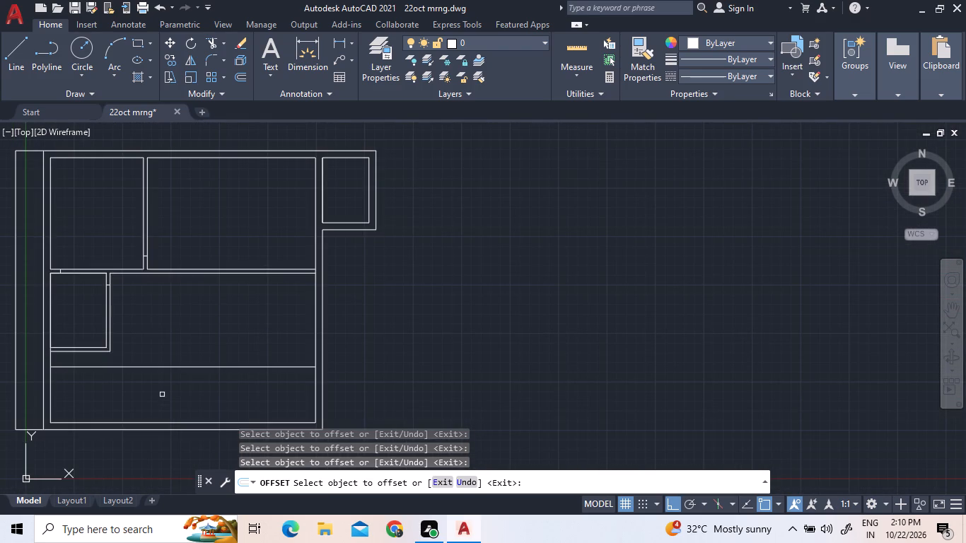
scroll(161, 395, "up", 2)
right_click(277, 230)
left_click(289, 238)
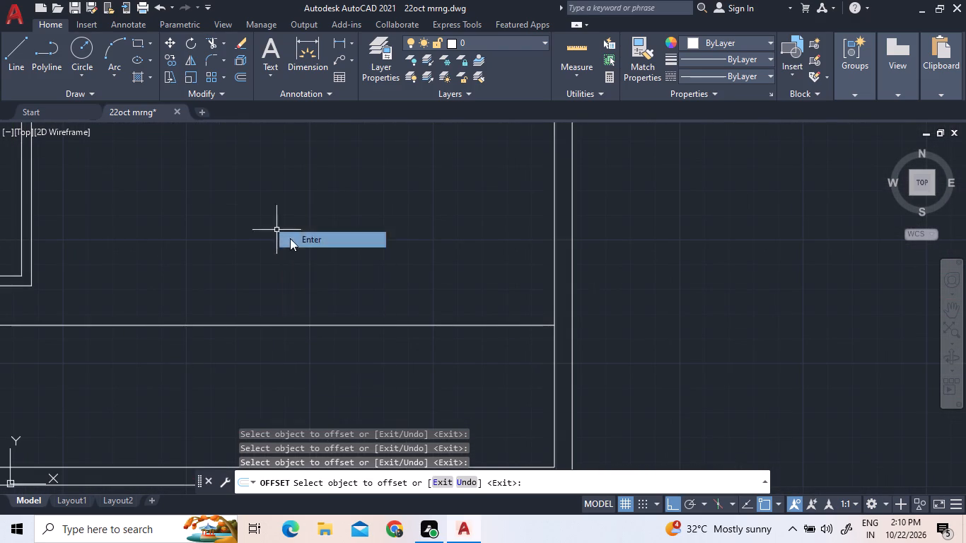
Offset the horizontal line in the large room 5" north to give the new wall its second face.
scroll(392, 236, "down", 3)
scroll(295, 267, "up", 2)
middle_click_drag(417, 225, 416, 225)
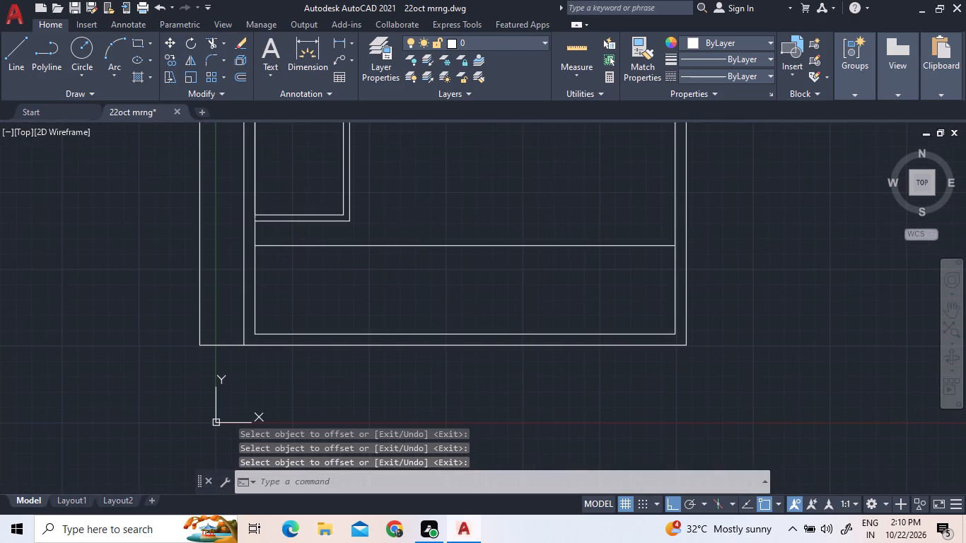
middle_click_drag(416, 225, 252, 255)
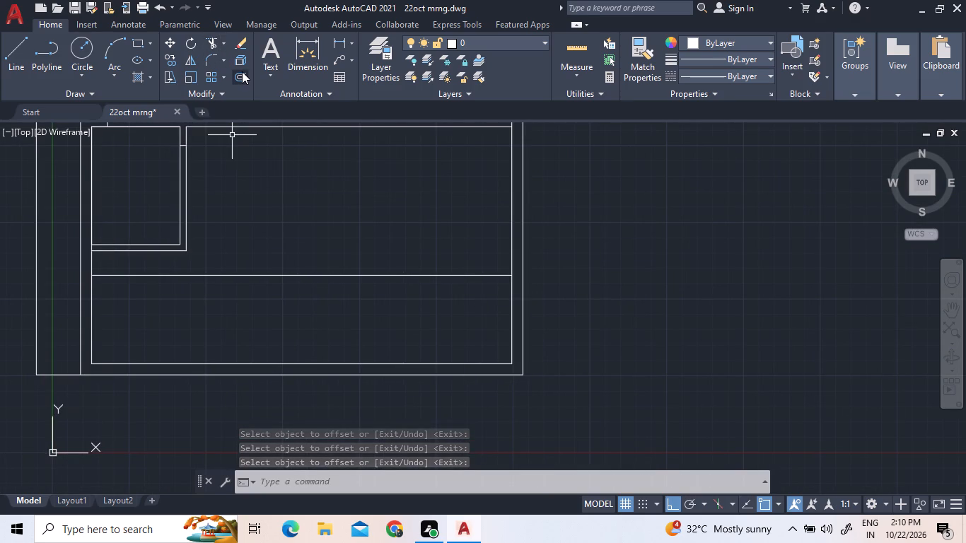
left_click(242, 71)
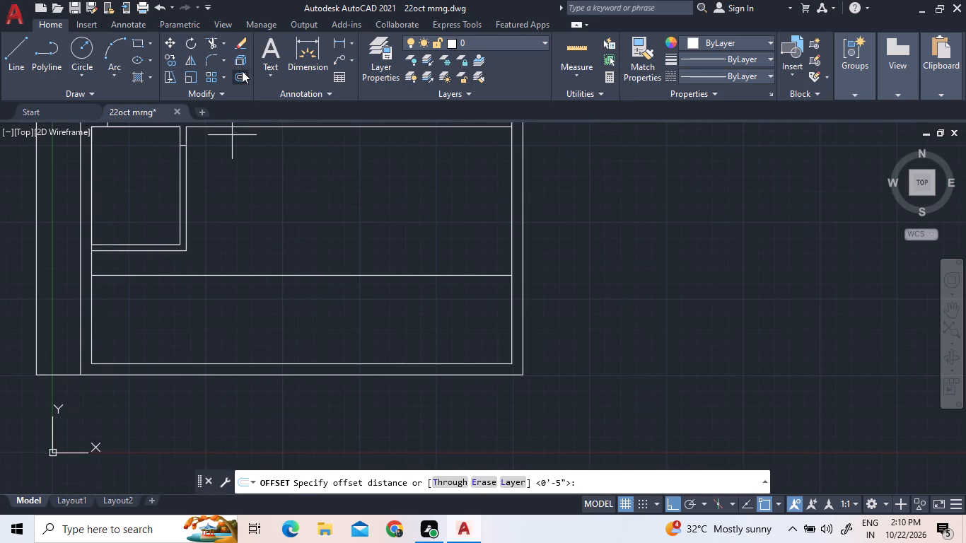
key("Return")
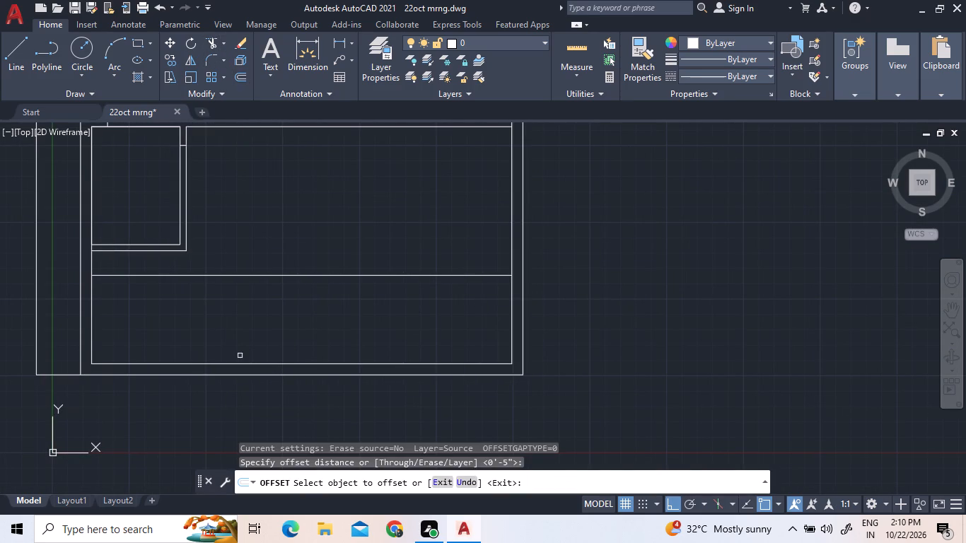
left_click(234, 273)
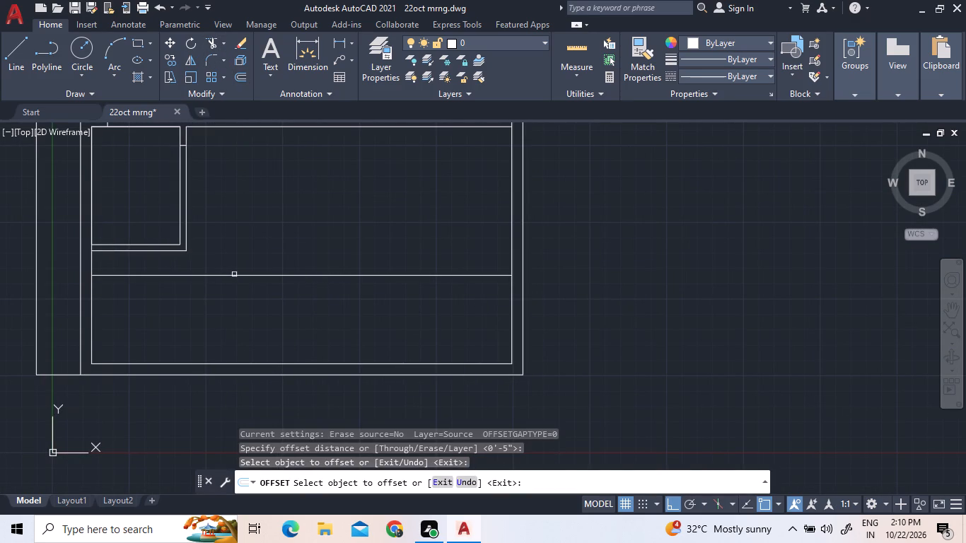
left_click(234, 275)
left_click(235, 256)
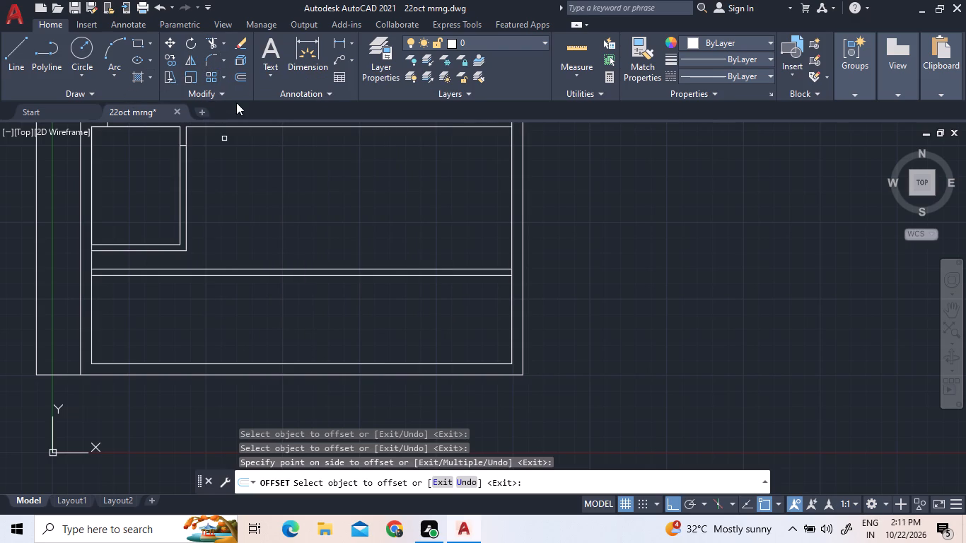
Offset the south-face line of the horizontal wall above the large room 18' south, beyond the exterior wall.
left_click(241, 82)
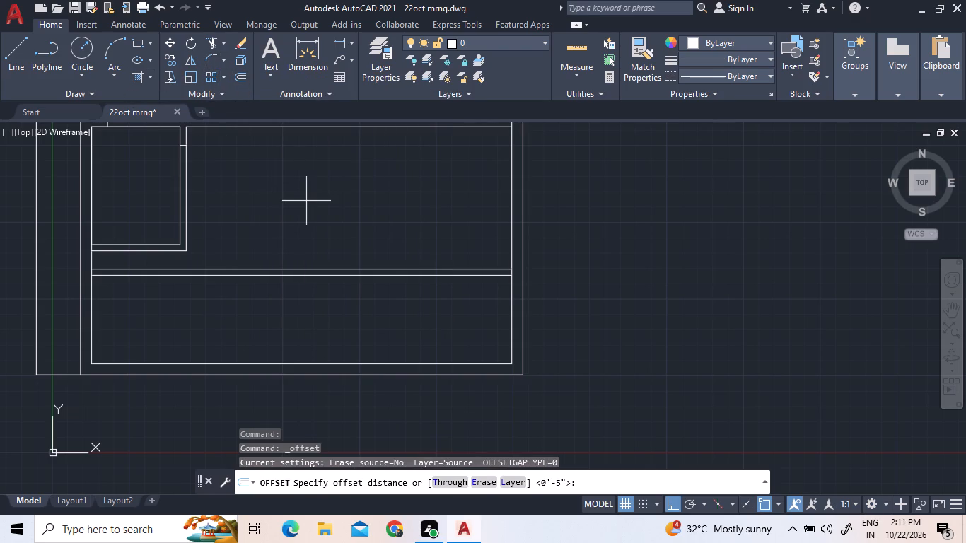
type("16")
key("BackSpace")
type("8'")
key("Return")
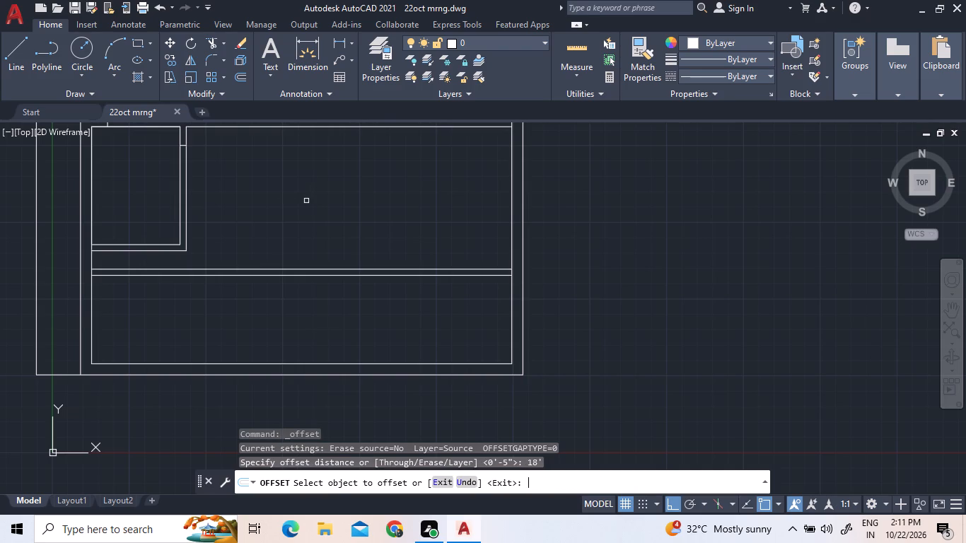
left_click(248, 126)
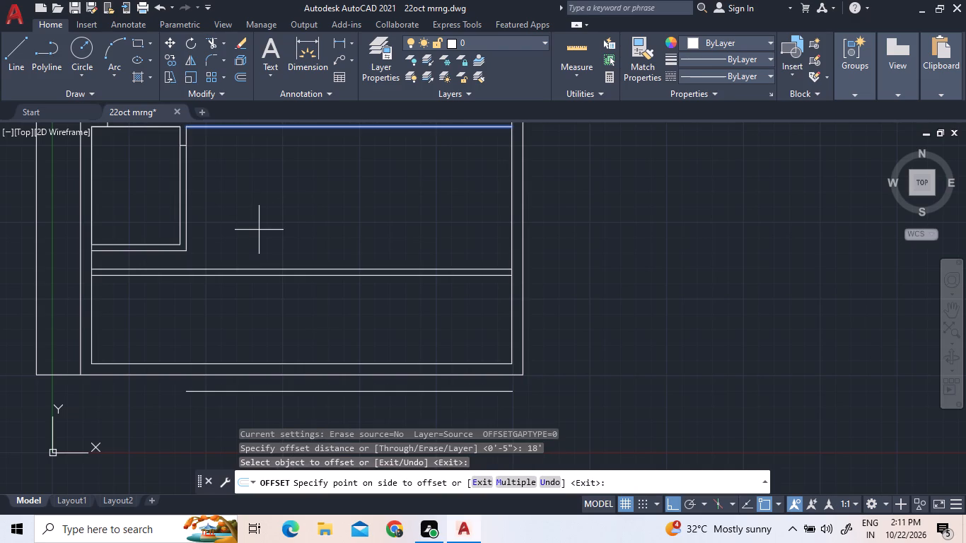
scroll(277, 255, "down", 2)
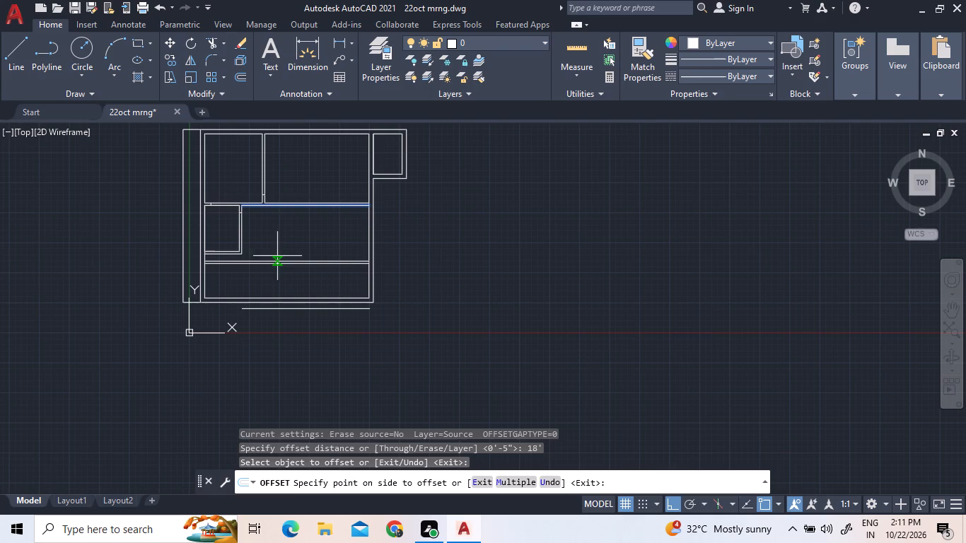
scroll(267, 250, "up", 1)
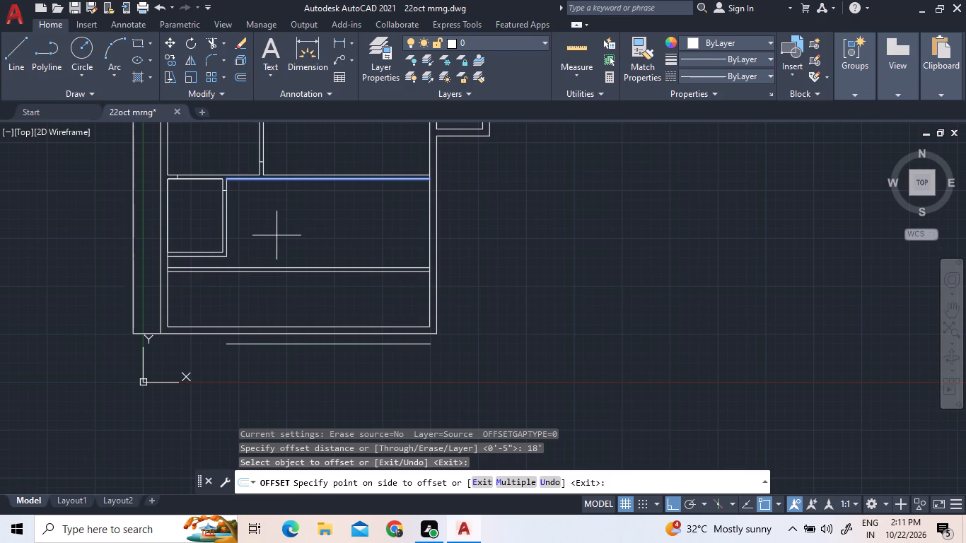
left_click(277, 234)
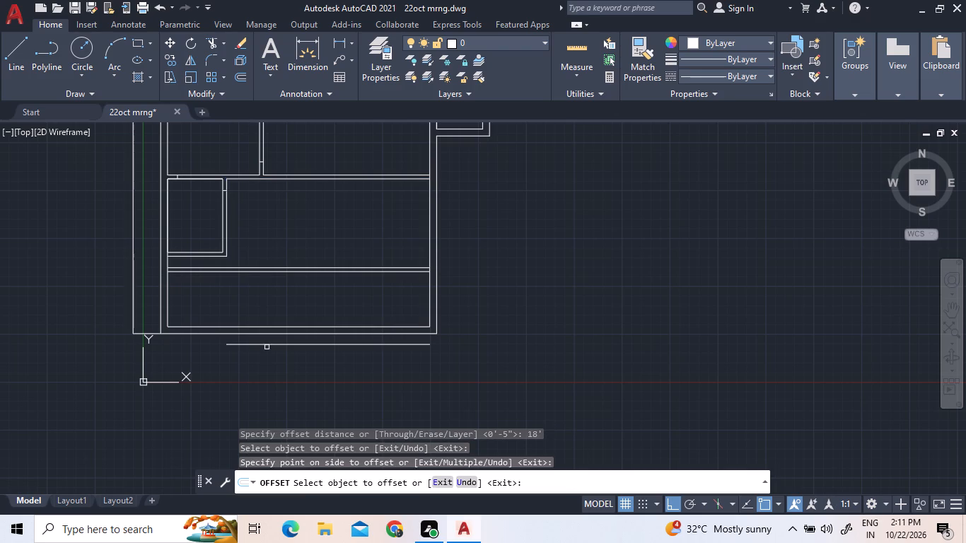
Offset the new line below the exterior wall 5" south to give it a second wall face.
left_click(235, 78)
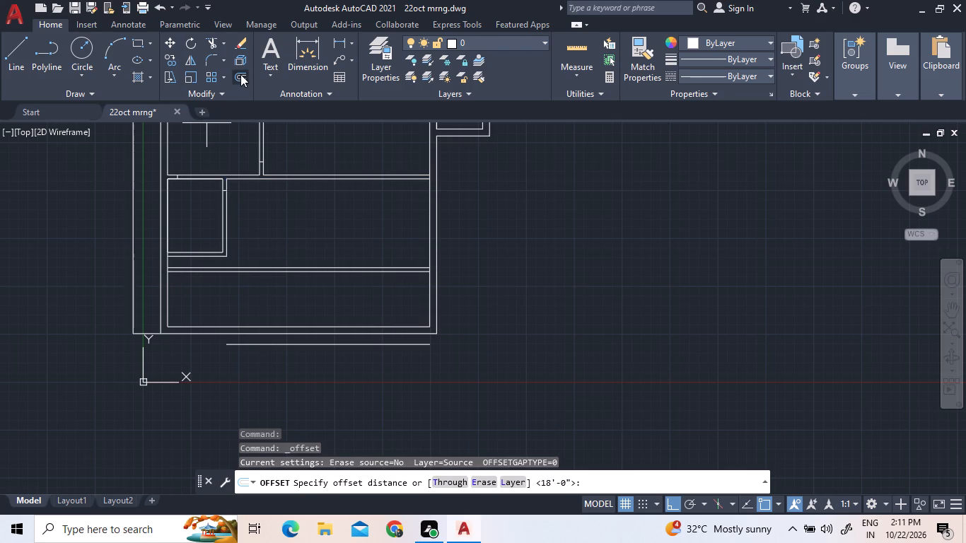
type("5\"")
key("Return")
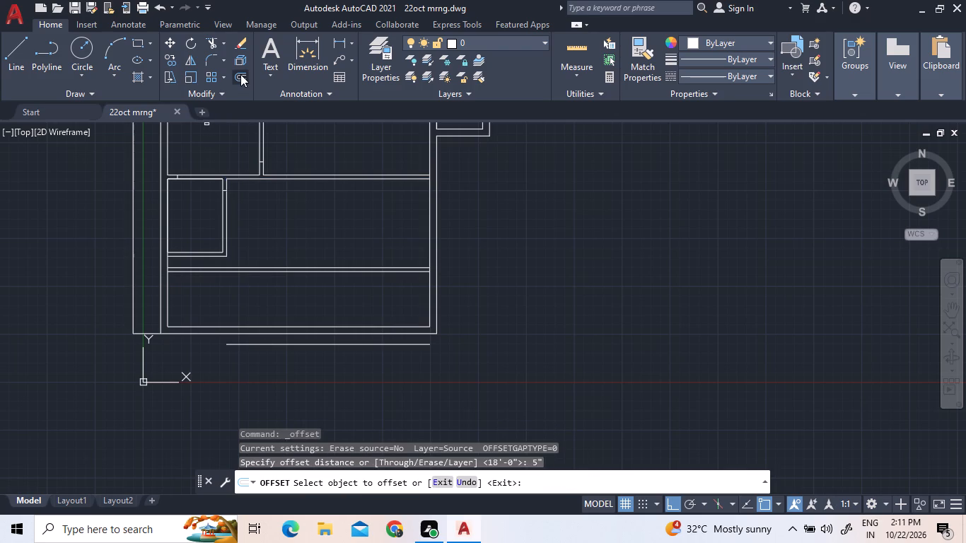
left_click(406, 344)
left_click(405, 358)
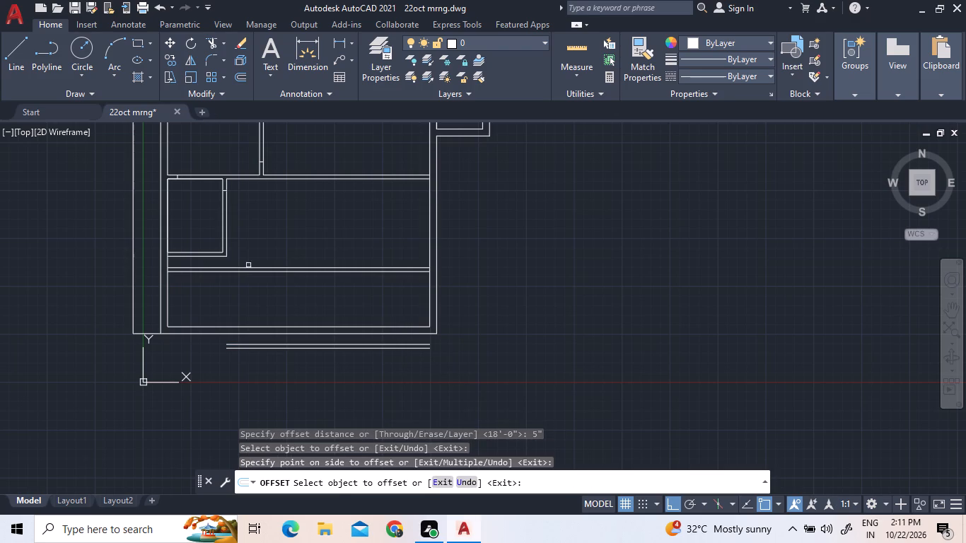
Extend the west-face line of the small room's east wall south to the outer line of the south exterior wall.
left_click(221, 40)
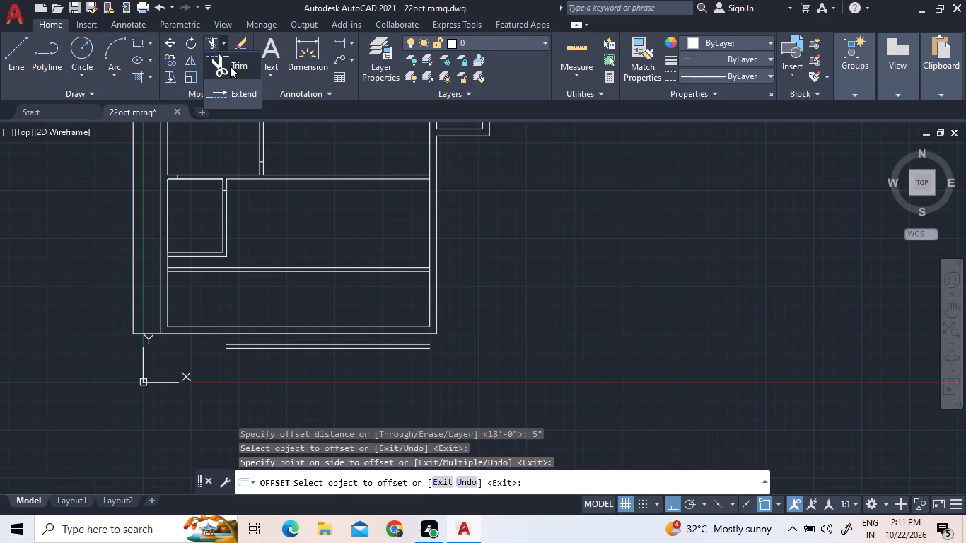
left_click(233, 90)
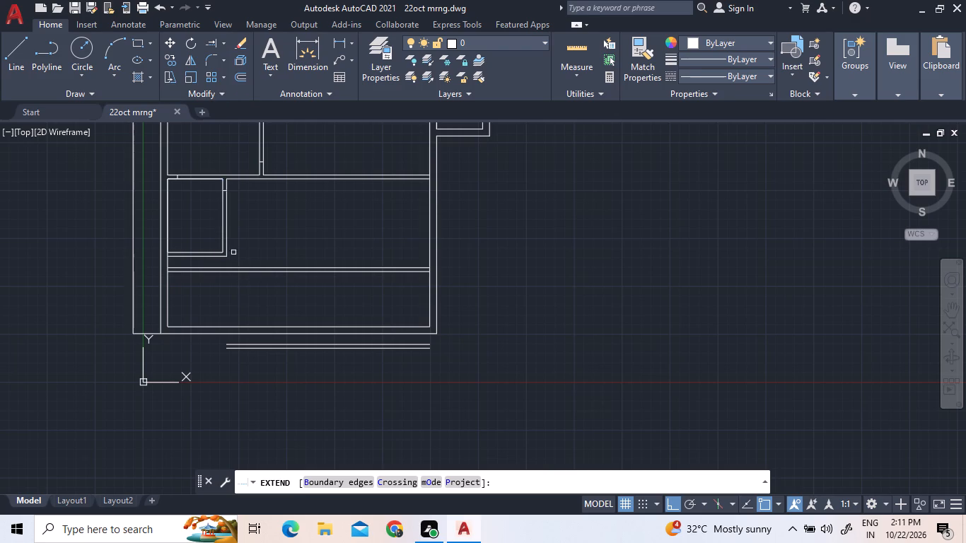
left_click(223, 247)
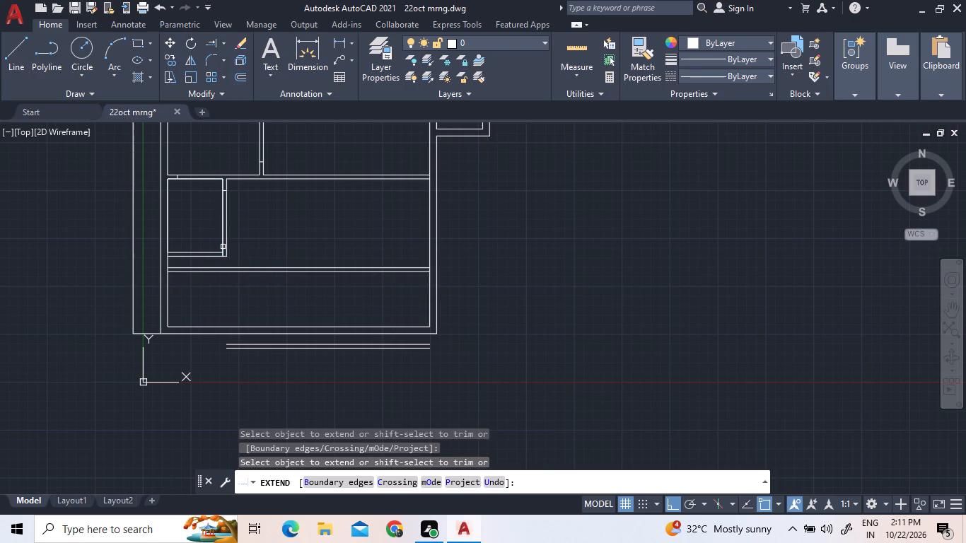
triple_click(223, 247)
triple_click(223, 247)
left_click(223, 246)
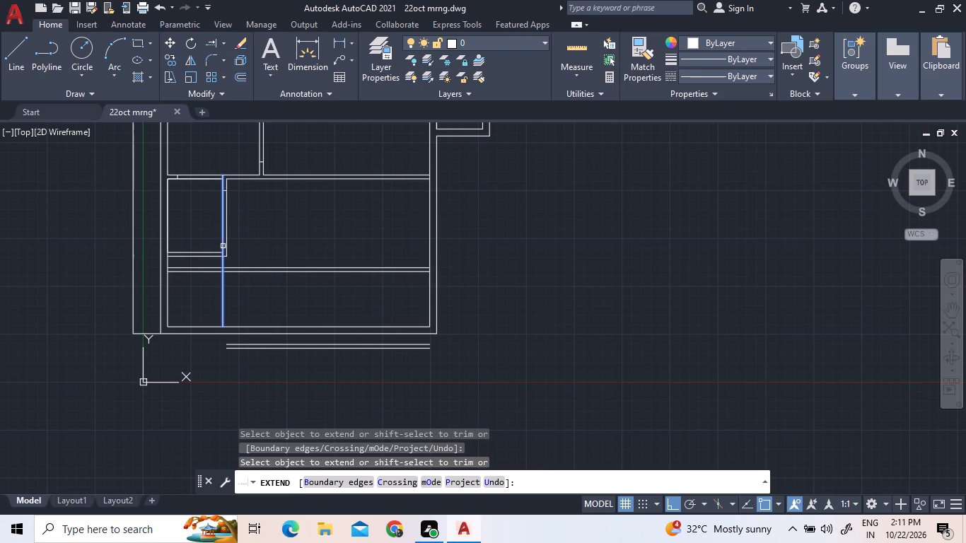
triple_click(223, 246)
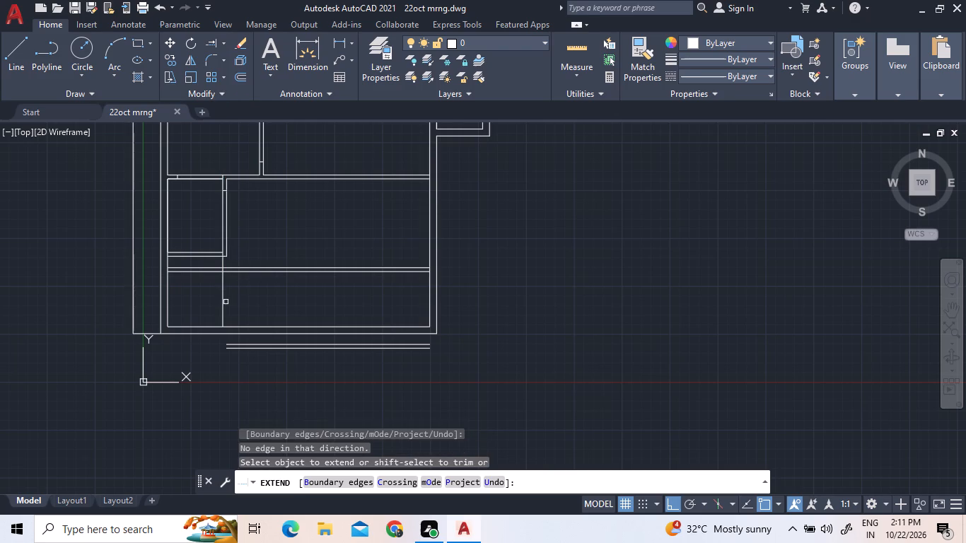
left_click_drag(225, 303, 216, 334)
left_click(230, 308)
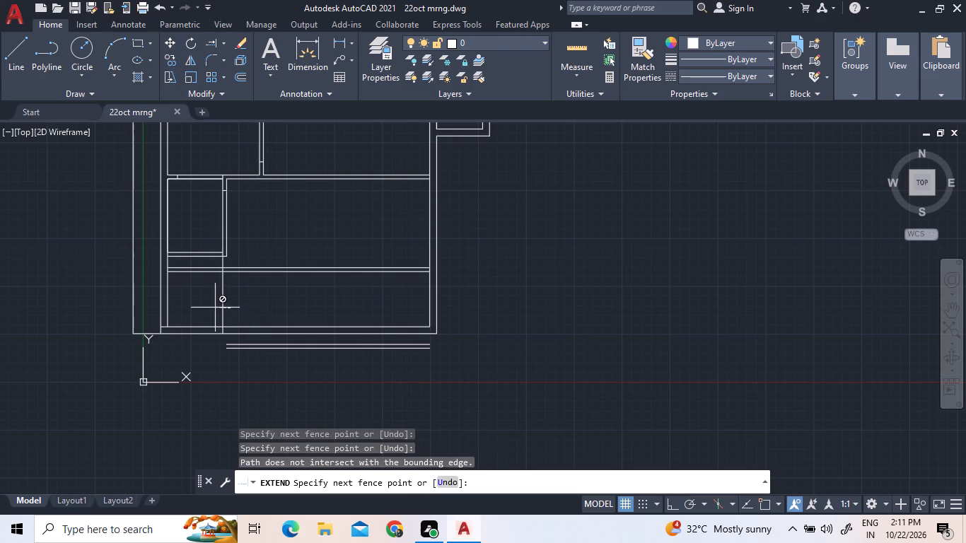
left_click(216, 312)
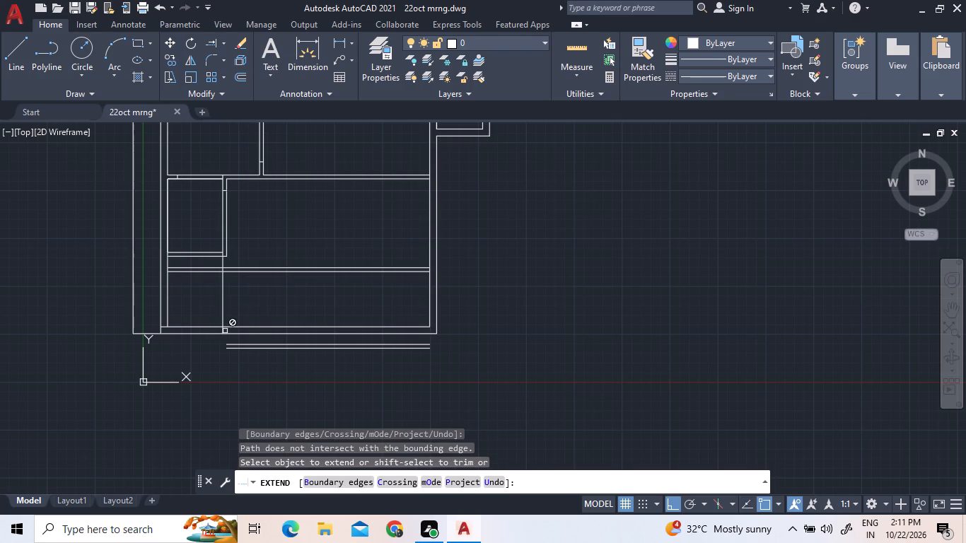
left_click(221, 320)
scroll(229, 262, "down", 2)
scroll(230, 305, "up", 4)
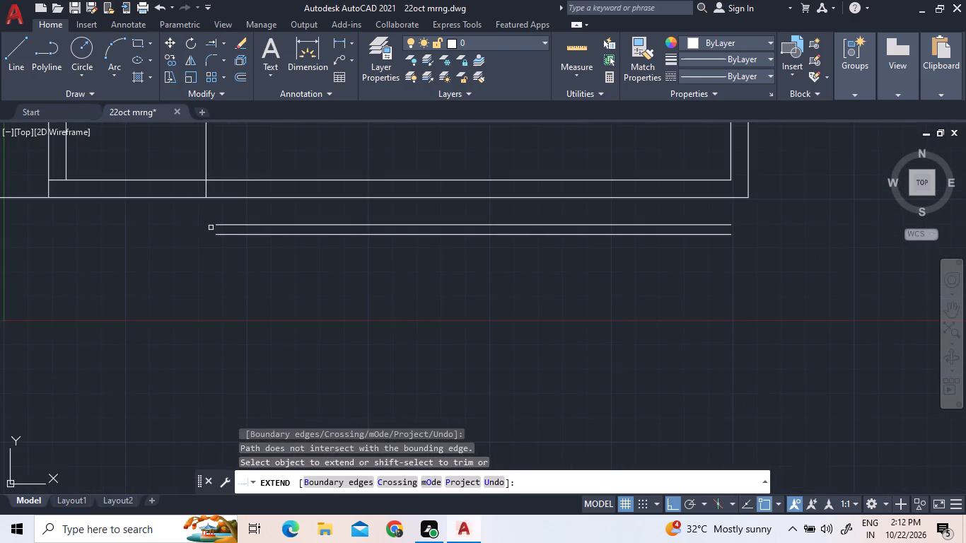
left_click(208, 189)
Extend the east-face line of the small room's east wall south to the upper of the two new lines below the plan.
scroll(243, 273, "down", 4)
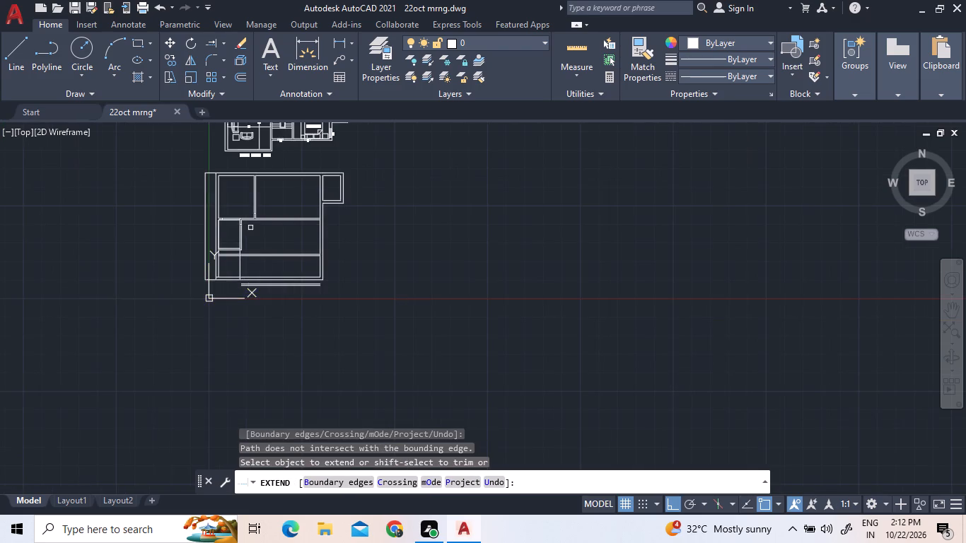
scroll(238, 214, "up", 2)
scroll(235, 305, "up", 4)
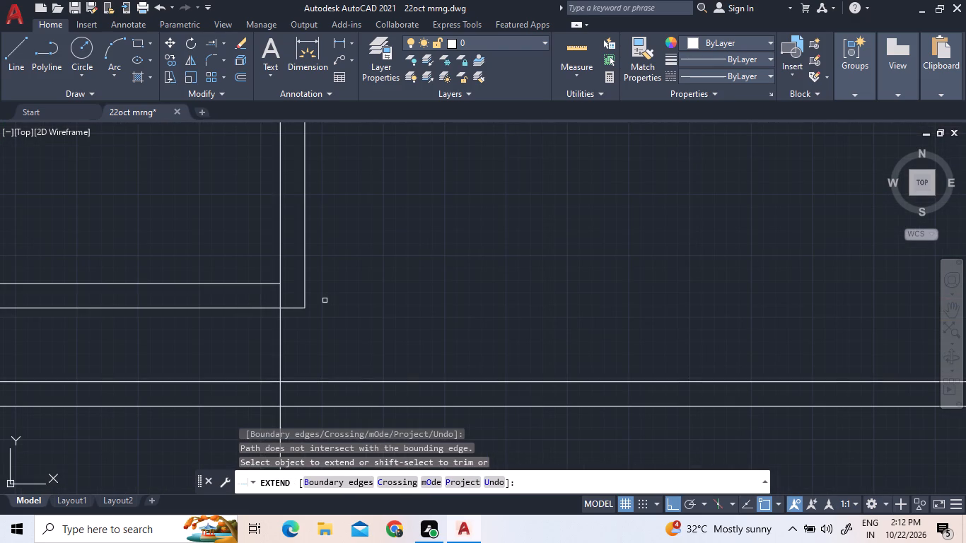
left_click(305, 298)
triple_click(305, 298)
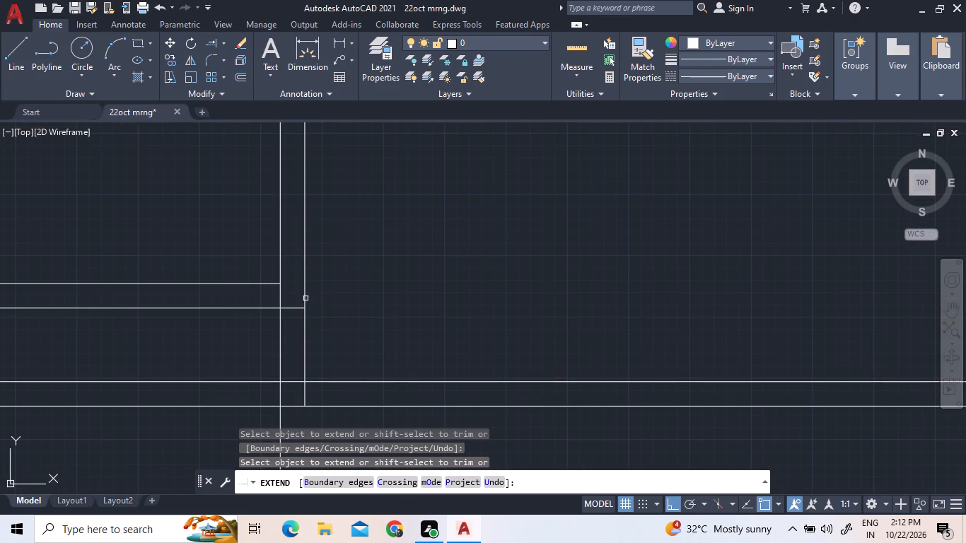
triple_click(305, 298)
double_click(305, 298)
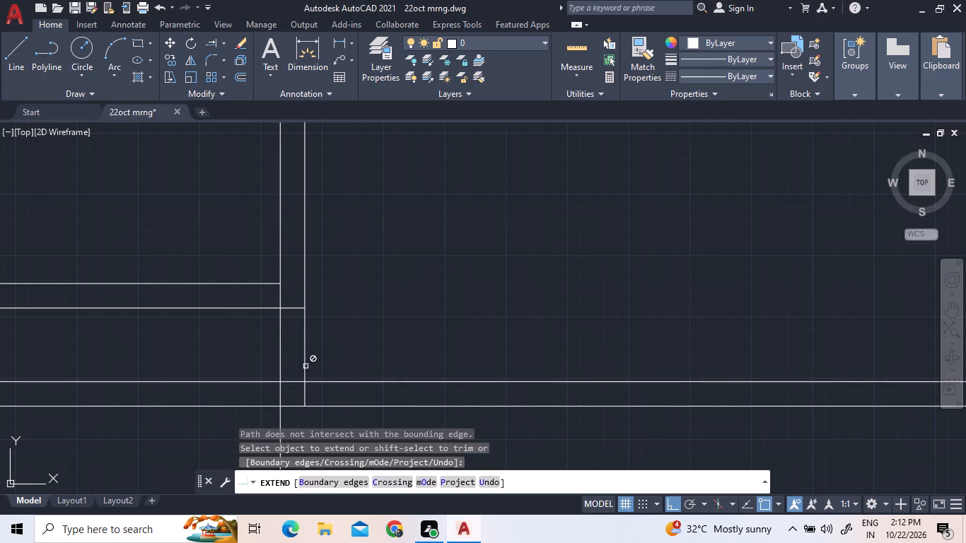
scroll(307, 390, "down", 3)
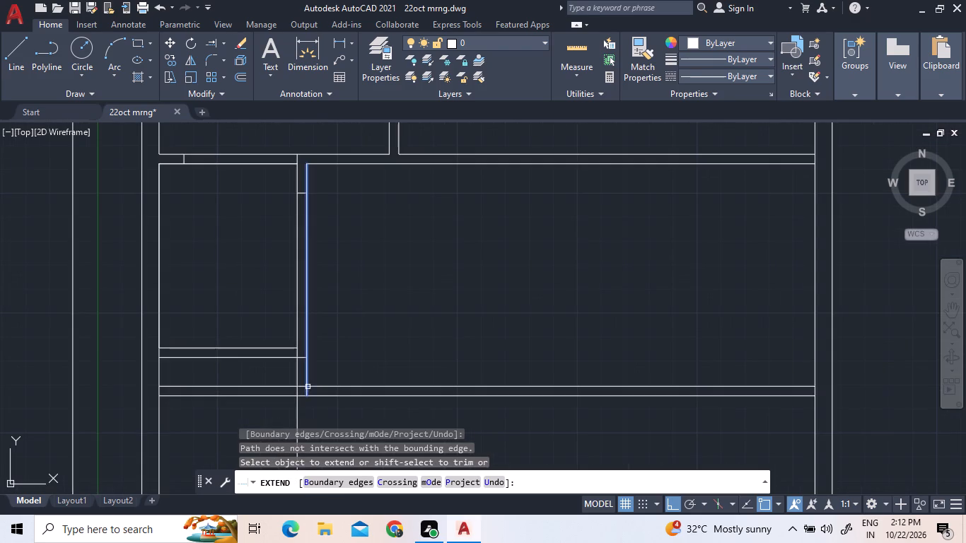
scroll(308, 387, "down", 3)
scroll(308, 385, "up", 2)
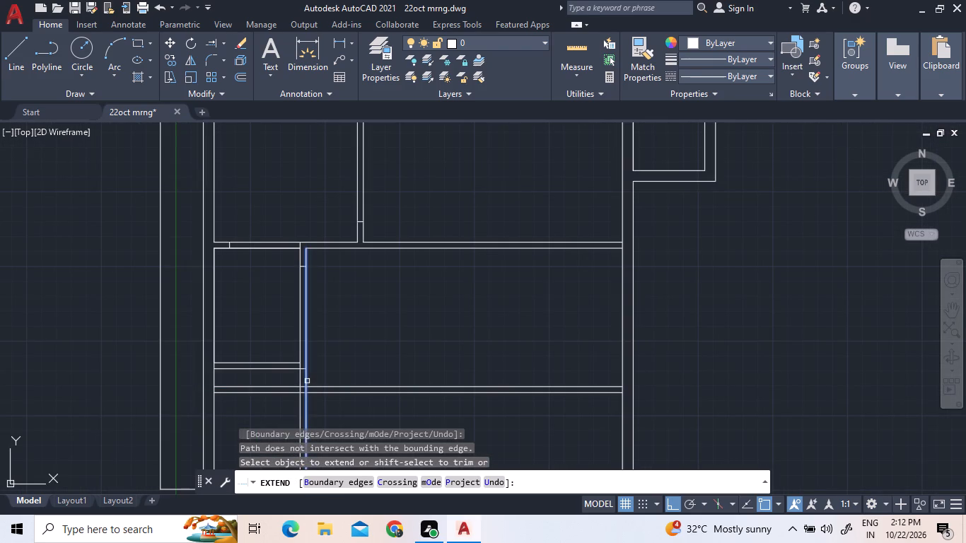
left_click(307, 380)
scroll(357, 337, "down", 3)
scroll(348, 378, "up", 3)
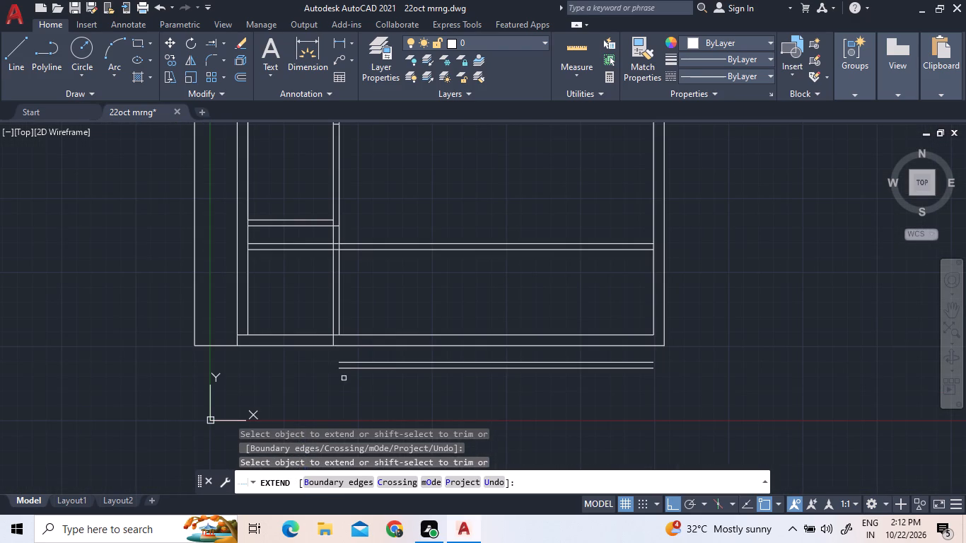
left_click(338, 324)
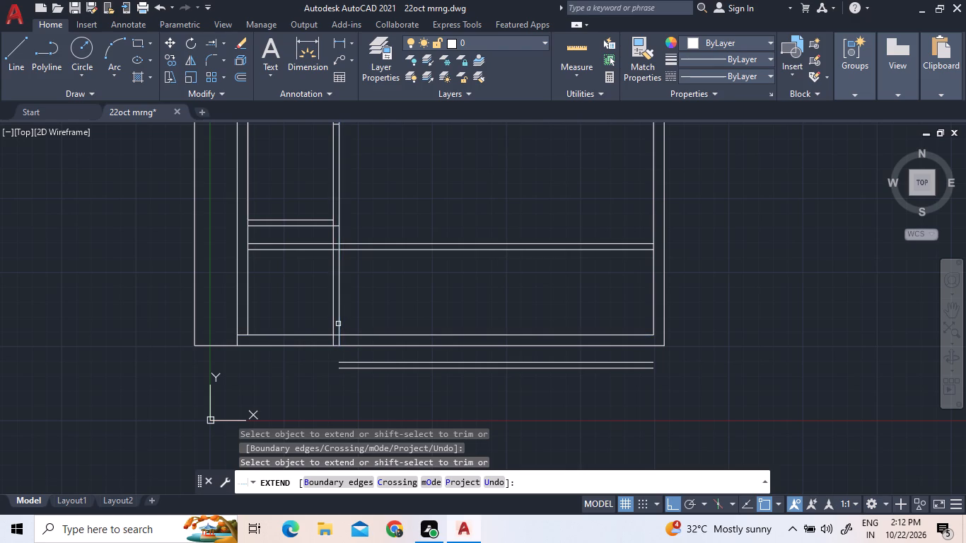
left_click(340, 328)
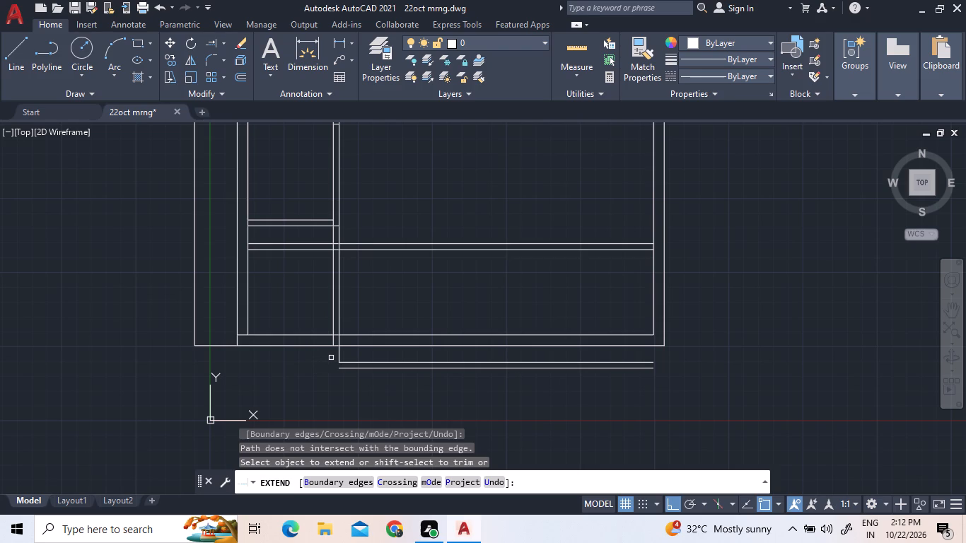
right_click(413, 291)
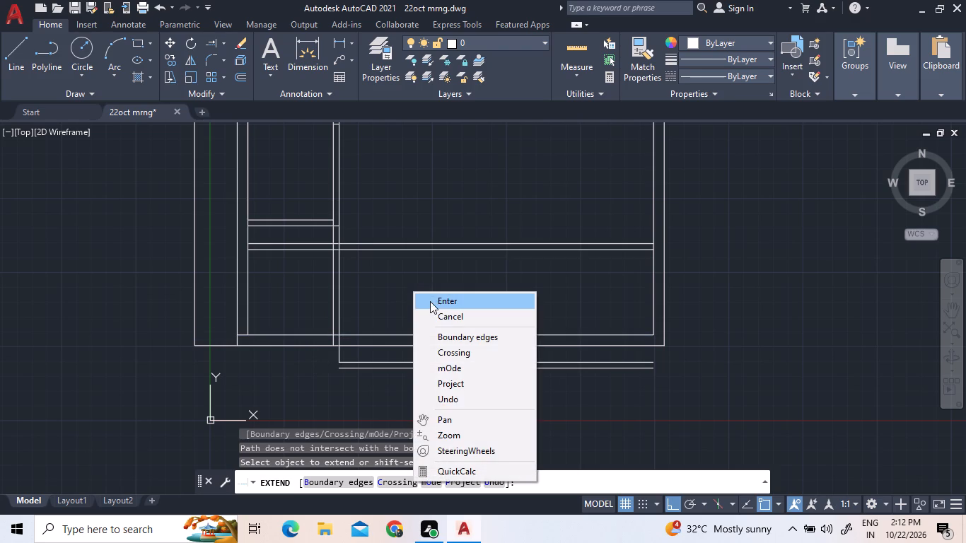
left_click(432, 305)
Delete the two horizontal partition lines crossing the southern part of the large room.
left_click(433, 303)
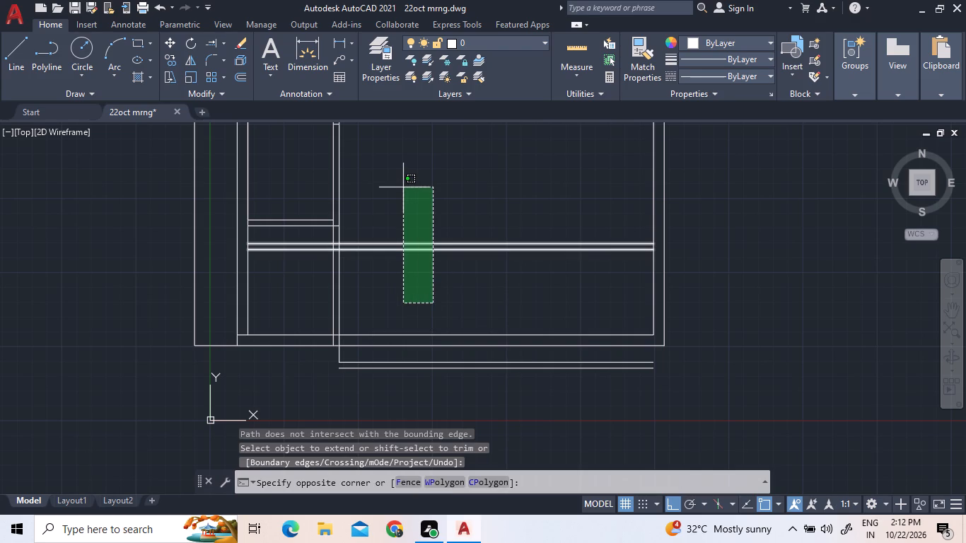
left_click(403, 187)
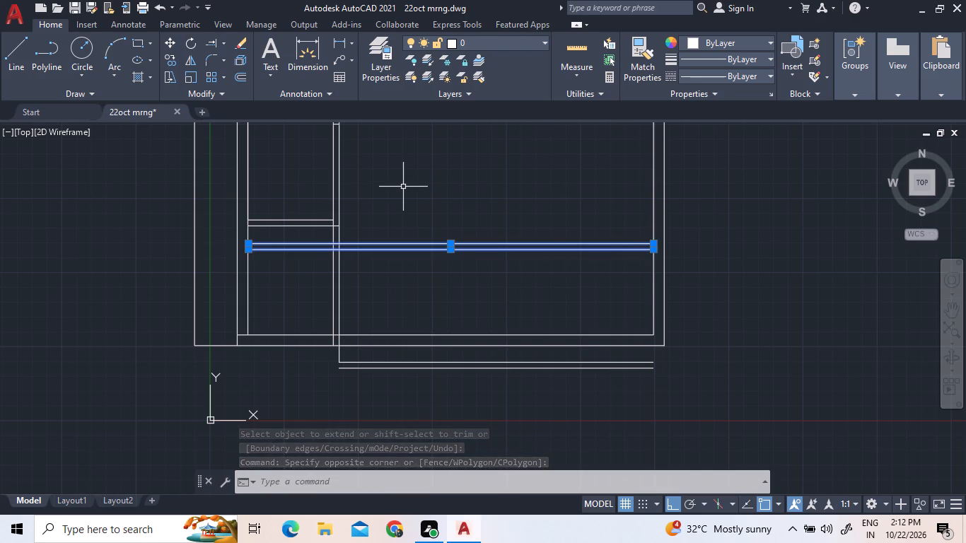
key("Delete")
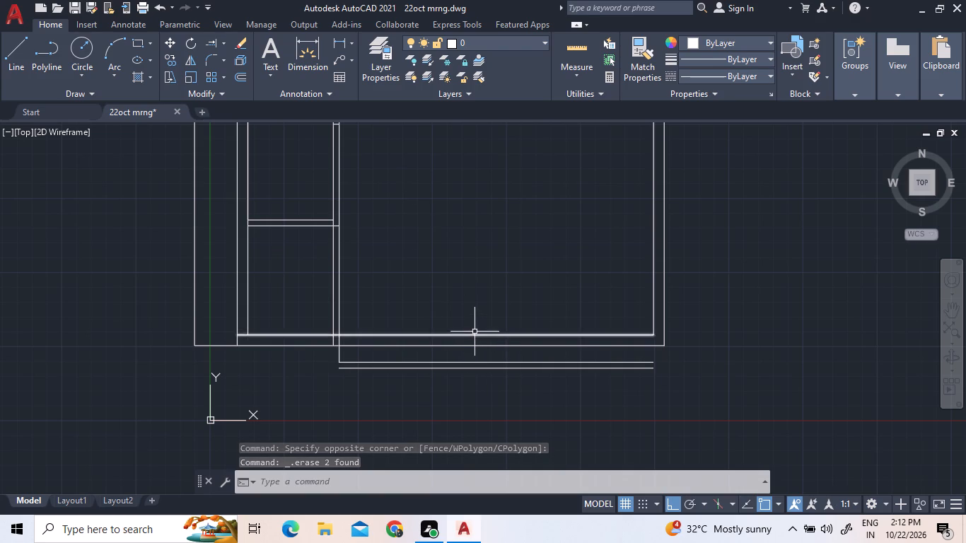
Fillet the west-face line of the small room's east wall with the lower of the two new south lines into a square corner.
scroll(297, 348, "up", 1)
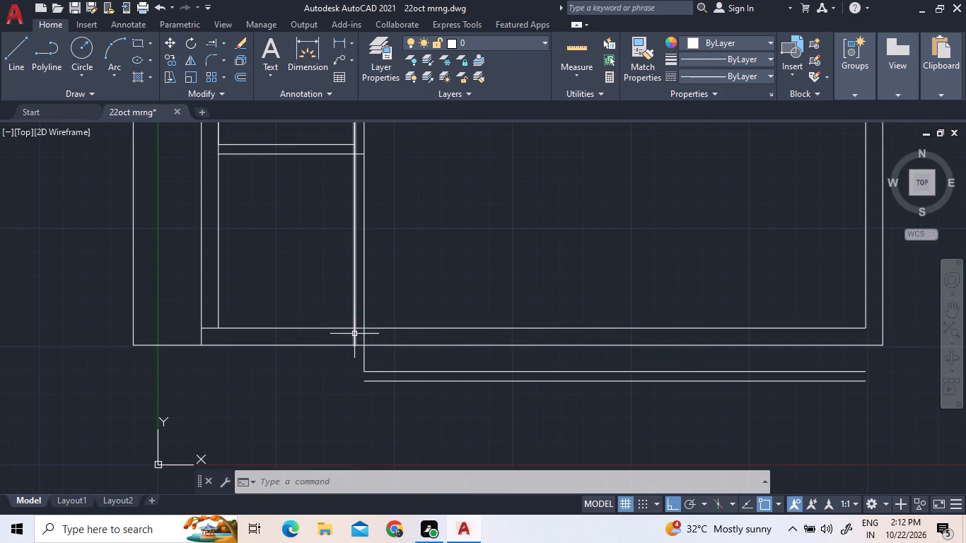
left_click(353, 333)
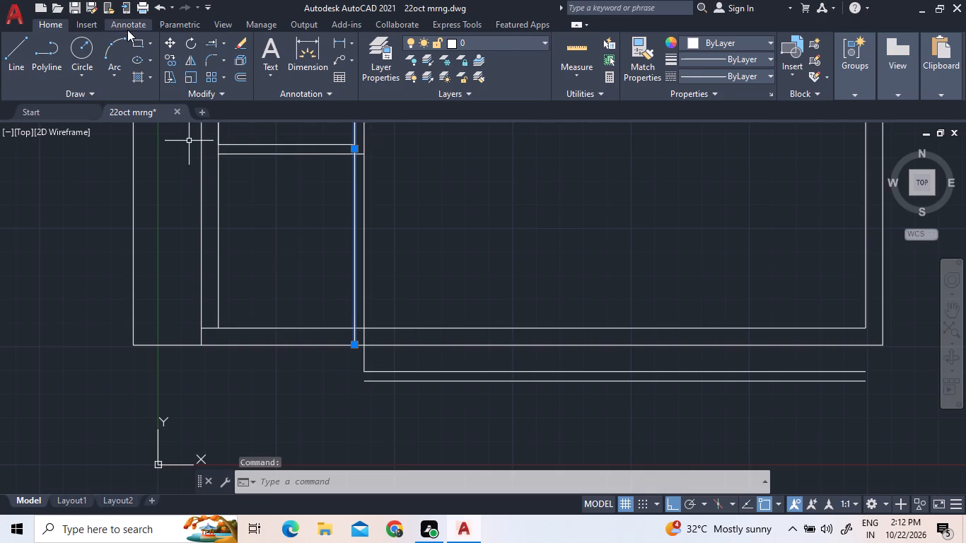
key("Escape")
type("F")
key("space")
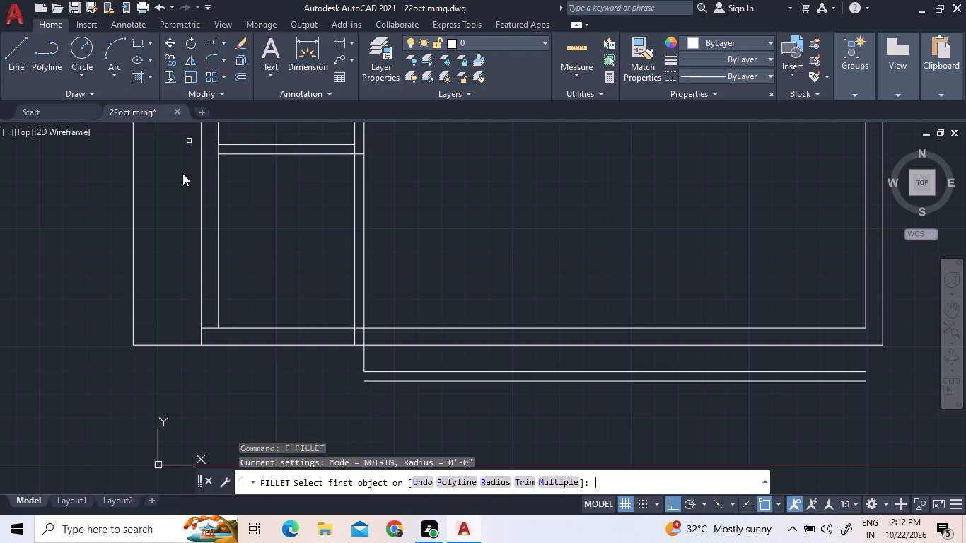
left_click(355, 334)
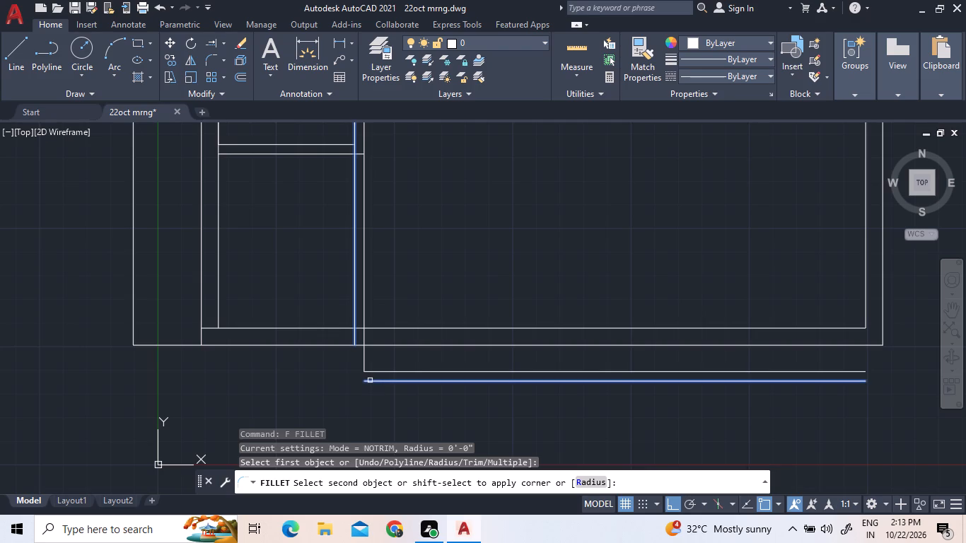
left_click(369, 380, "shift")
Delete the two horizontal lines of the old south exterior wall.
scroll(369, 379, "down", 1)
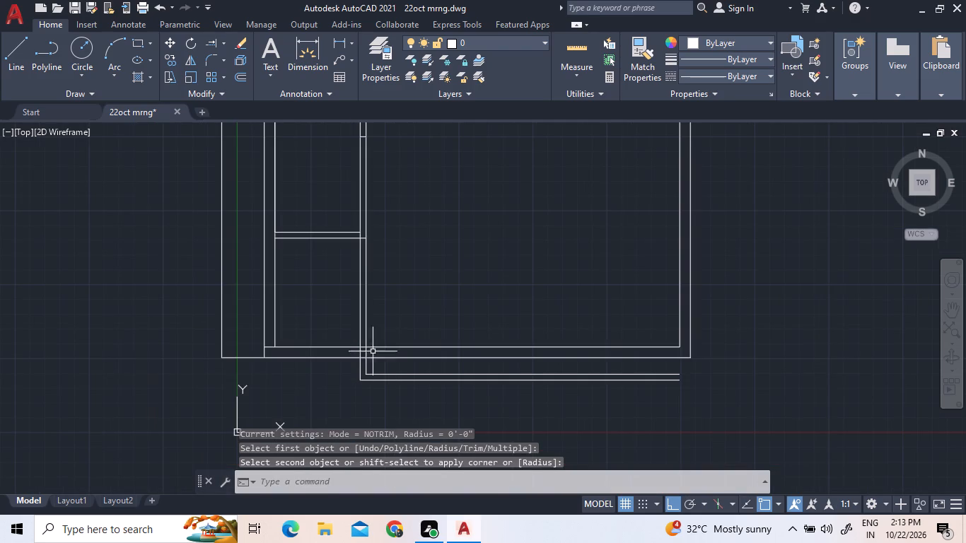
scroll(374, 339, "up", 1)
scroll(374, 339, "down", 1)
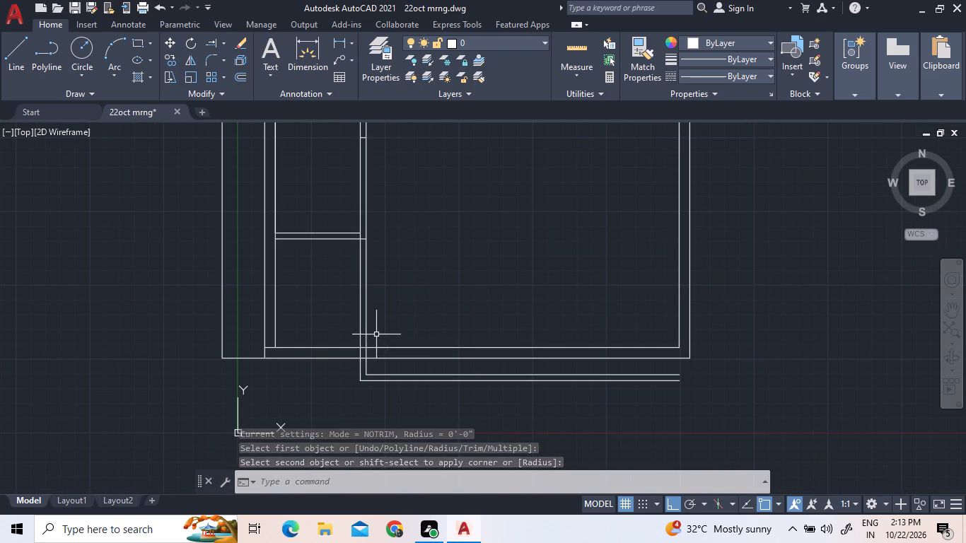
left_click(469, 366)
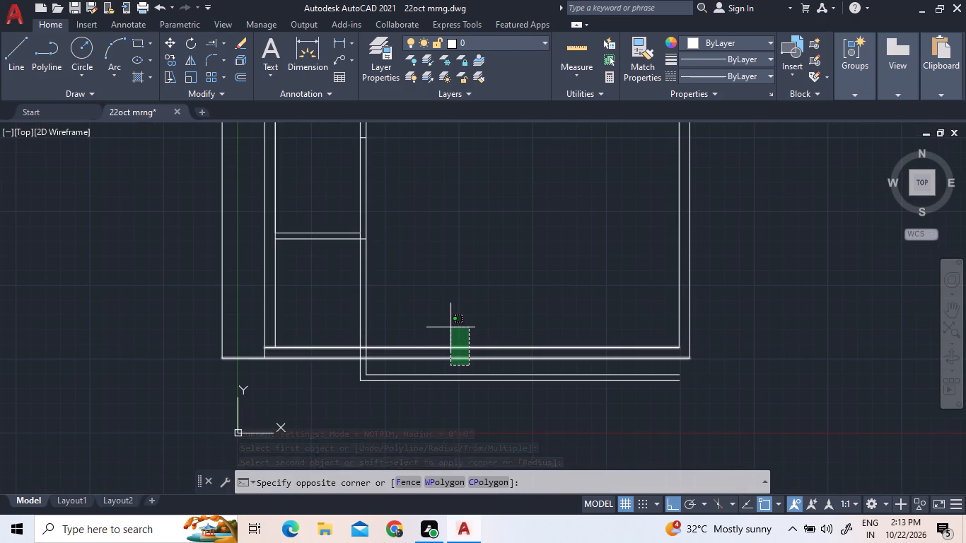
left_click(450, 327)
key("Delete")
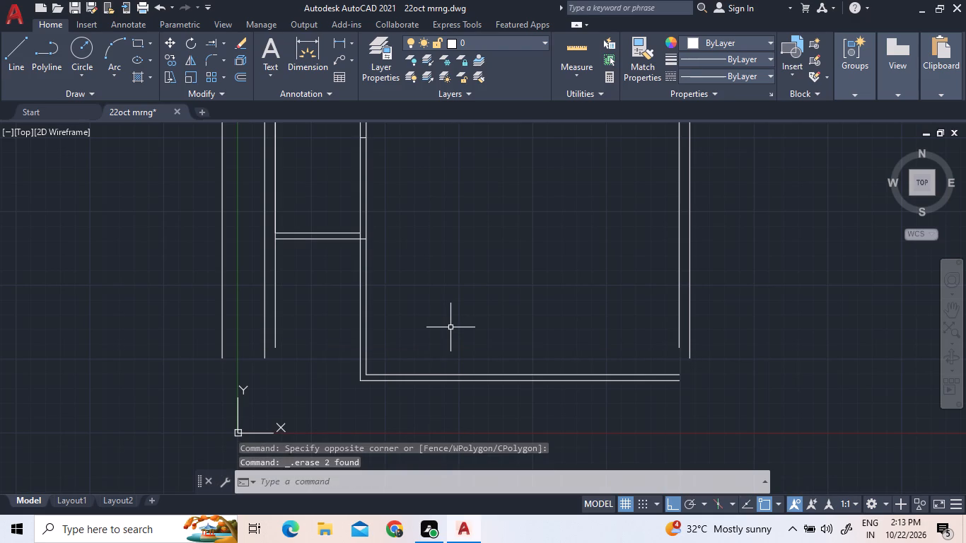
scroll(464, 357, "down", 1)
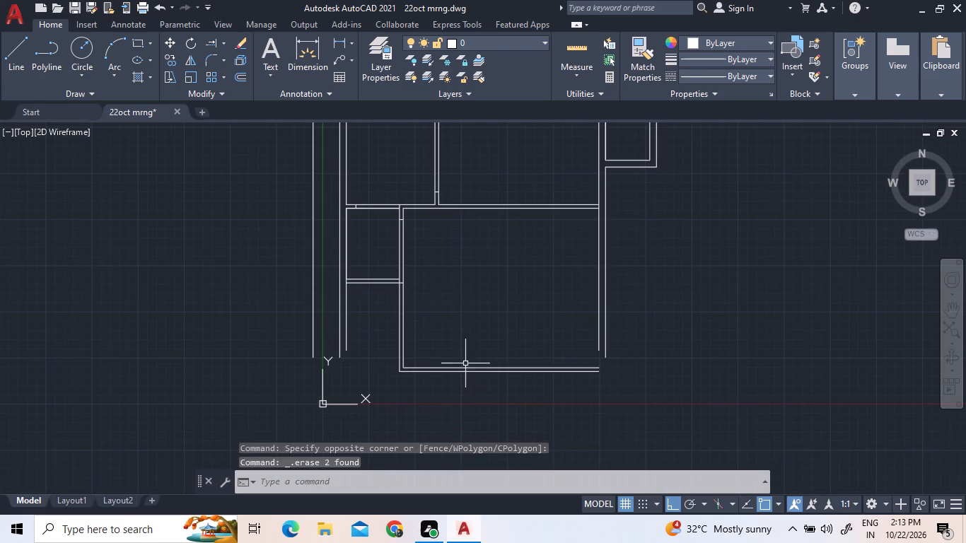
key("Escape")
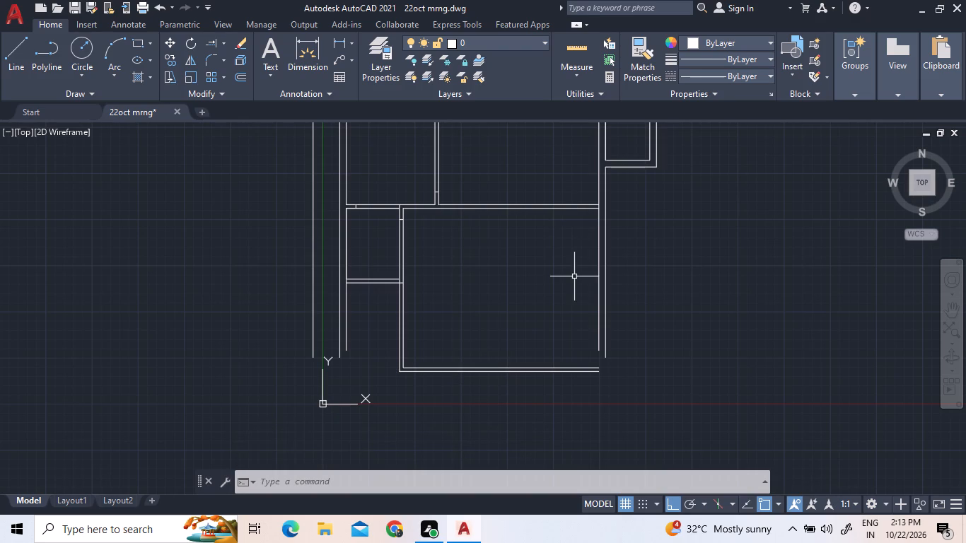
Offset the lower line of the large room's new south wall 6' south.
scroll(575, 276, "down", 1)
scroll(566, 361, "up", 2)
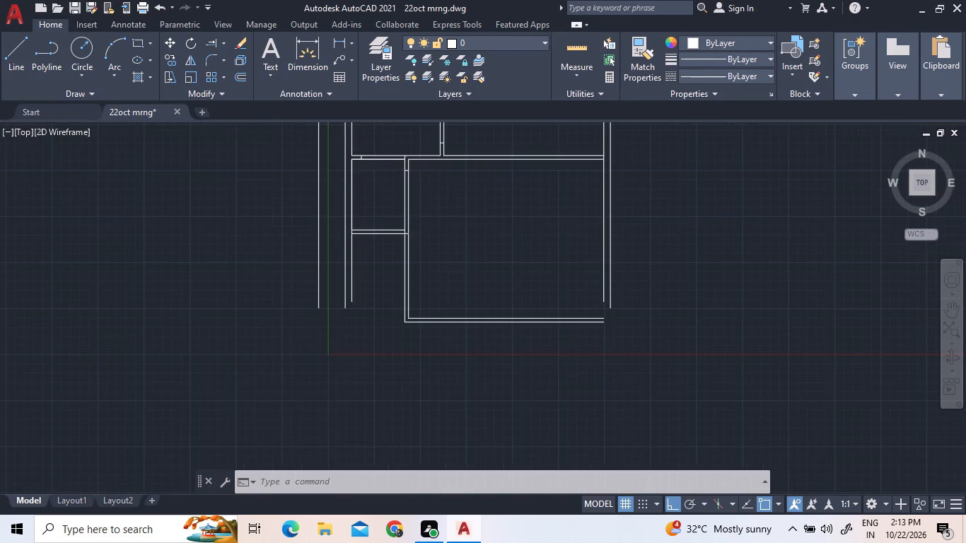
scroll(490, 252, "down", 1)
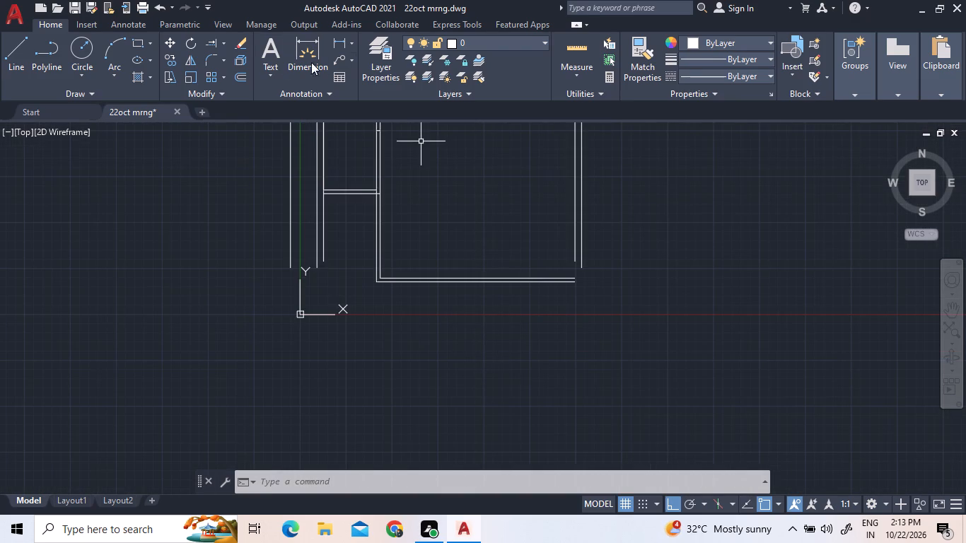
left_click(243, 81)
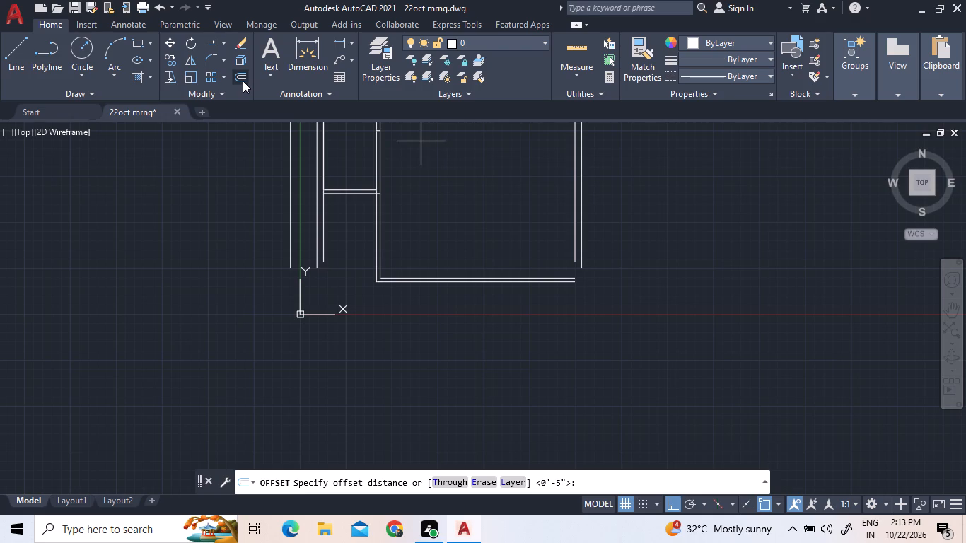
type("6'")
key("Return")
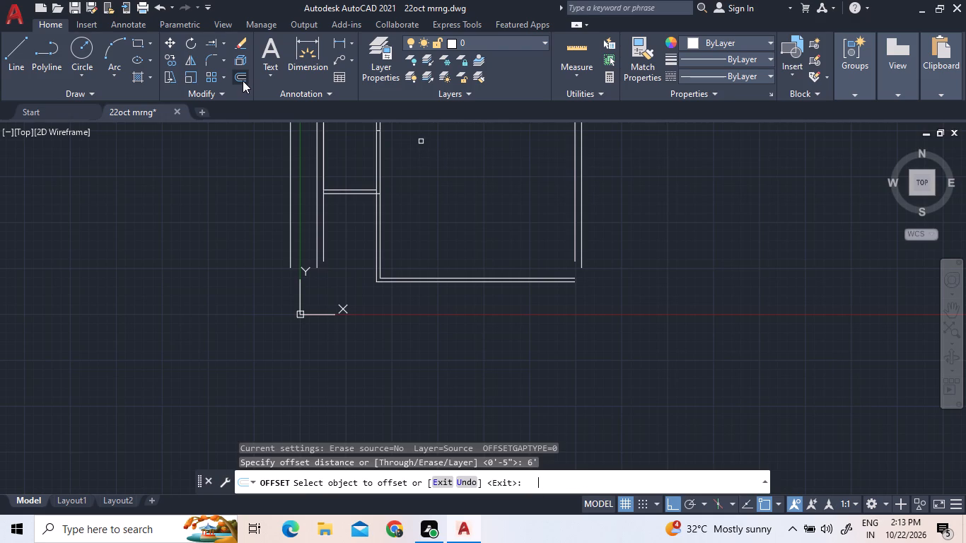
left_click(446, 281)
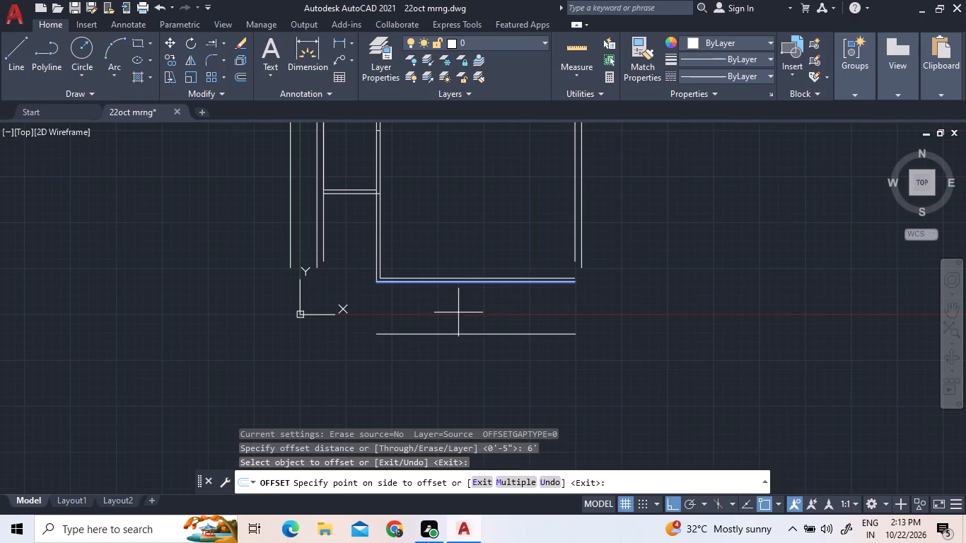
left_click(458, 313)
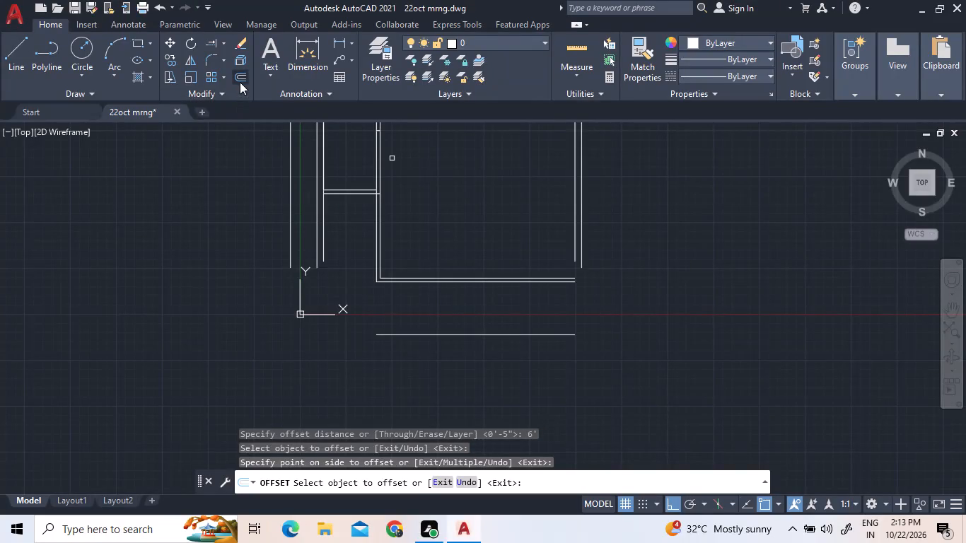
Offset the new southernmost line 5" south to give it a second wall face.
left_click(240, 81)
type("5\"")
key("Return")
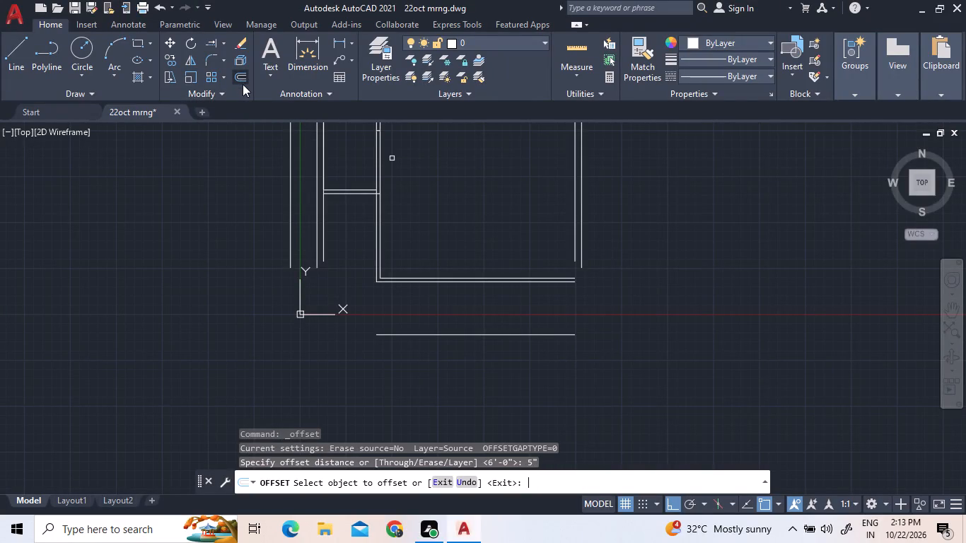
left_click(448, 333)
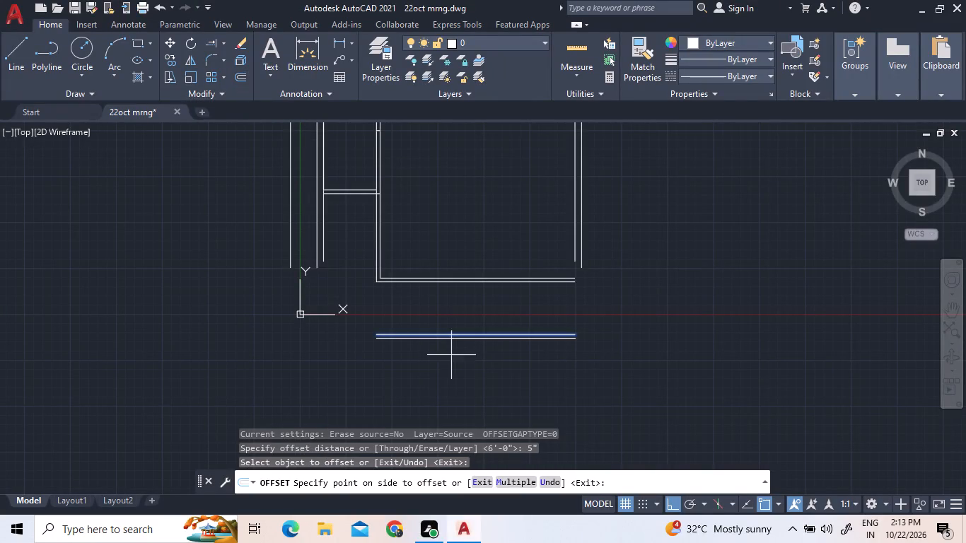
left_click(453, 360)
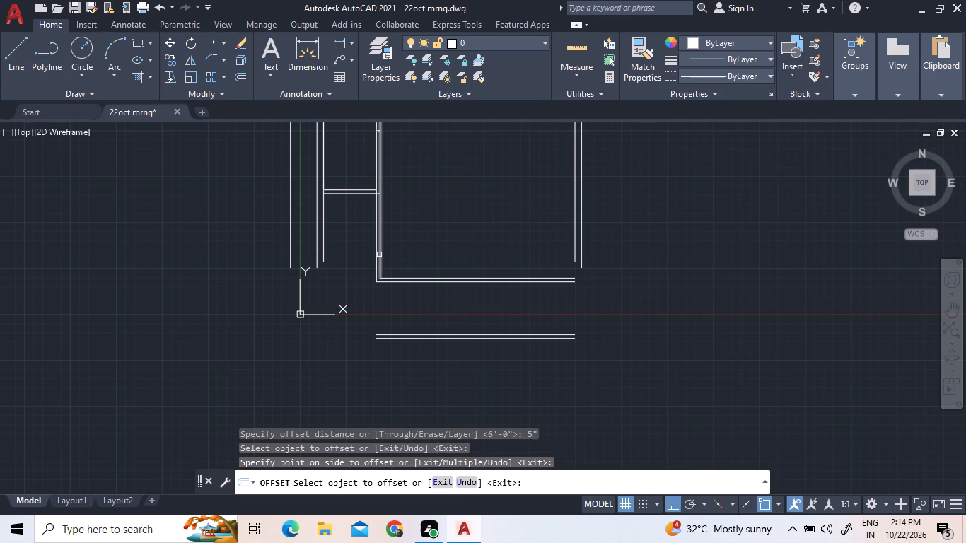
right_click(470, 268)
left_click(485, 281)
Offset the inner face line of the large room's west wall 16' east.
scroll(487, 287, "down", 2)
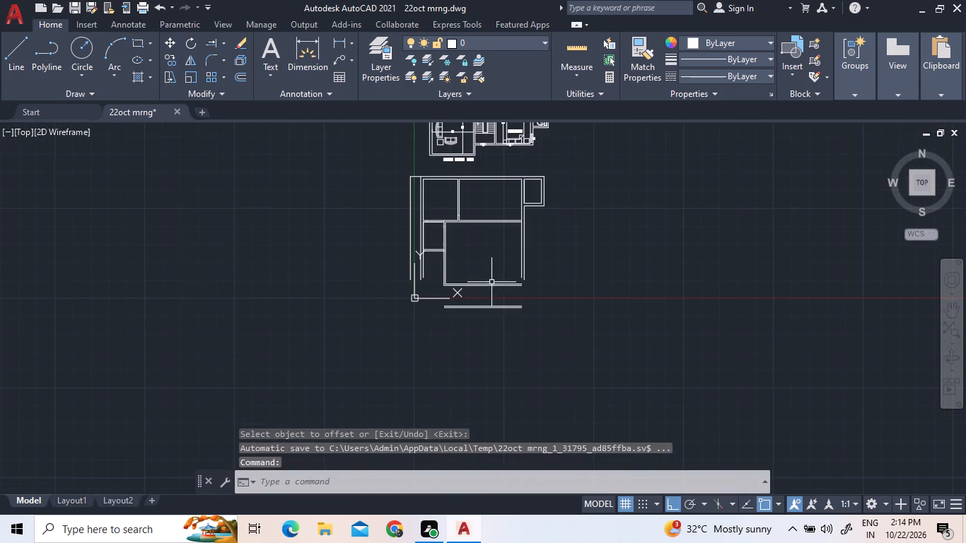
scroll(533, 251, "up", 1)
scroll(432, 228, "up", 1)
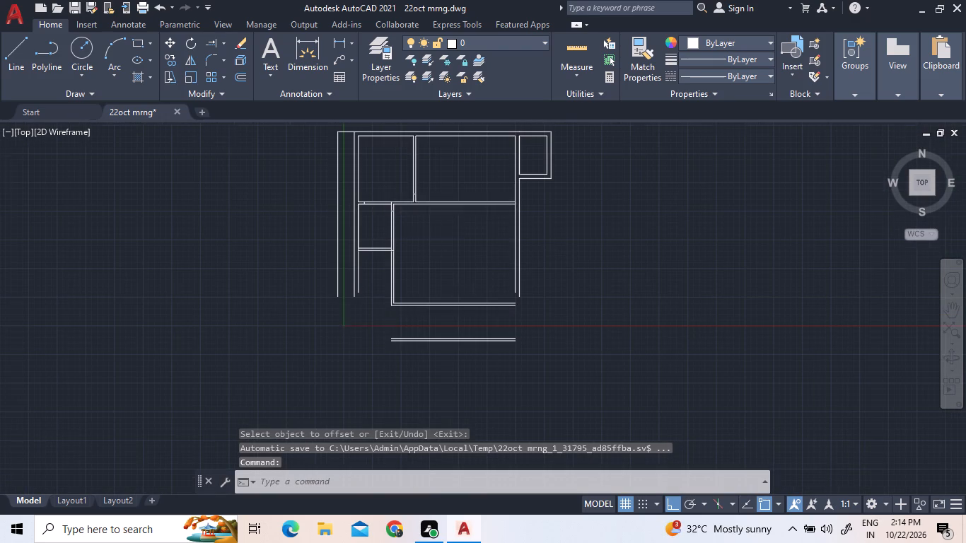
scroll(432, 228, "up", 2)
scroll(424, 245, "down", 1)
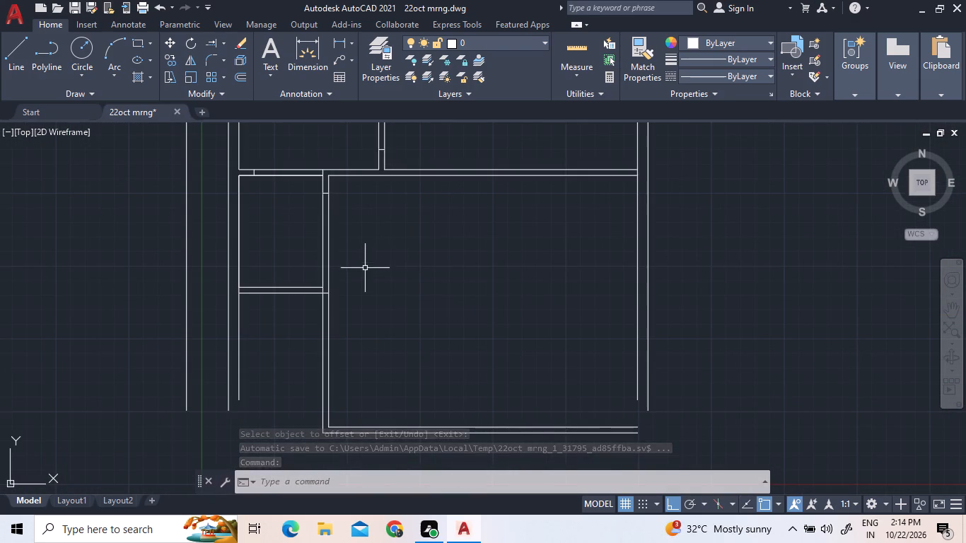
left_click(239, 71)
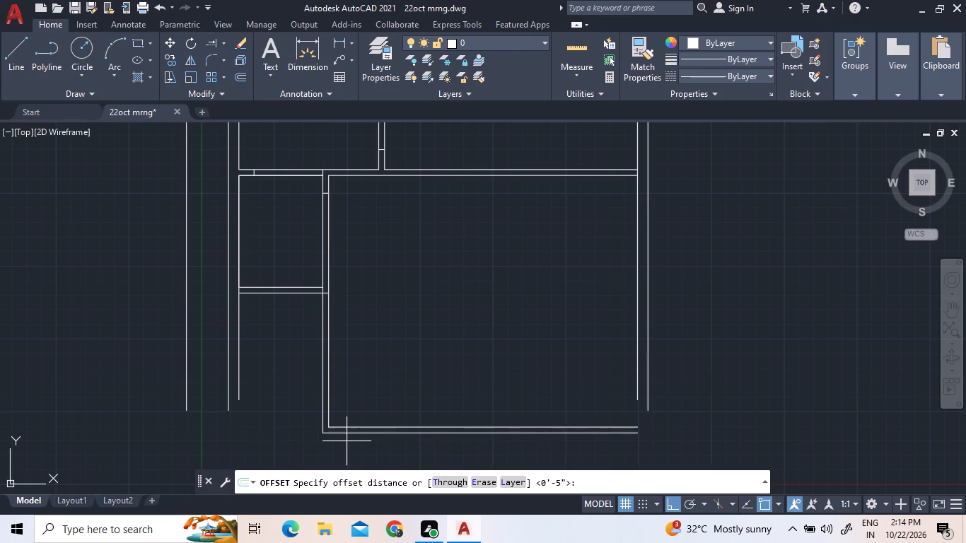
scroll(338, 441, "up", 1)
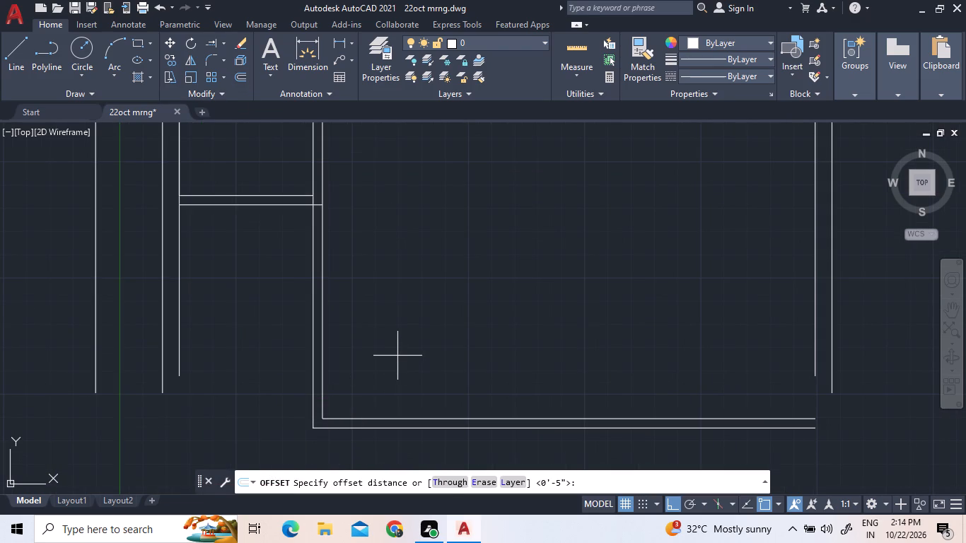
type("16'")
key("Return")
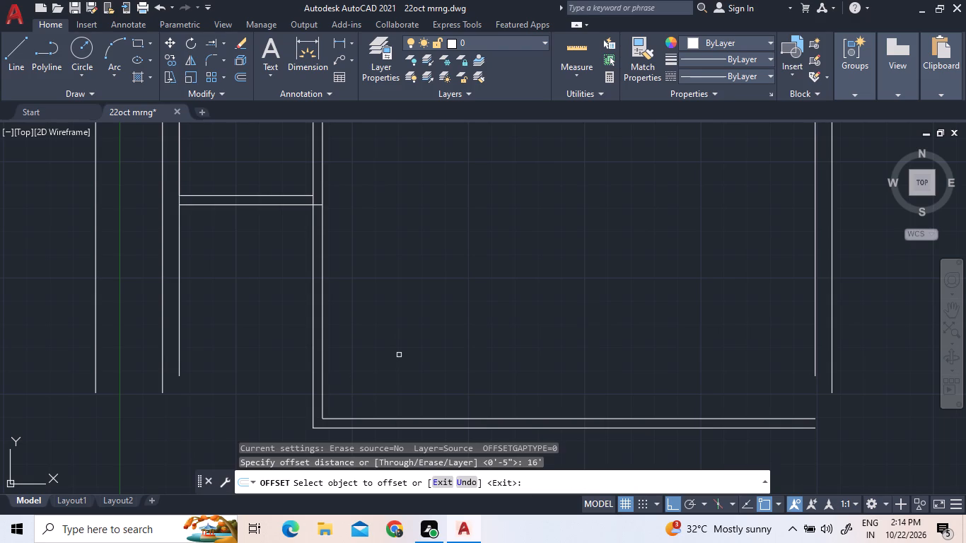
left_click(322, 322)
left_click(569, 345)
Offset the new vertical line in the large room 5" east to form the second wall face.
scroll(680, 382, "down", 3)
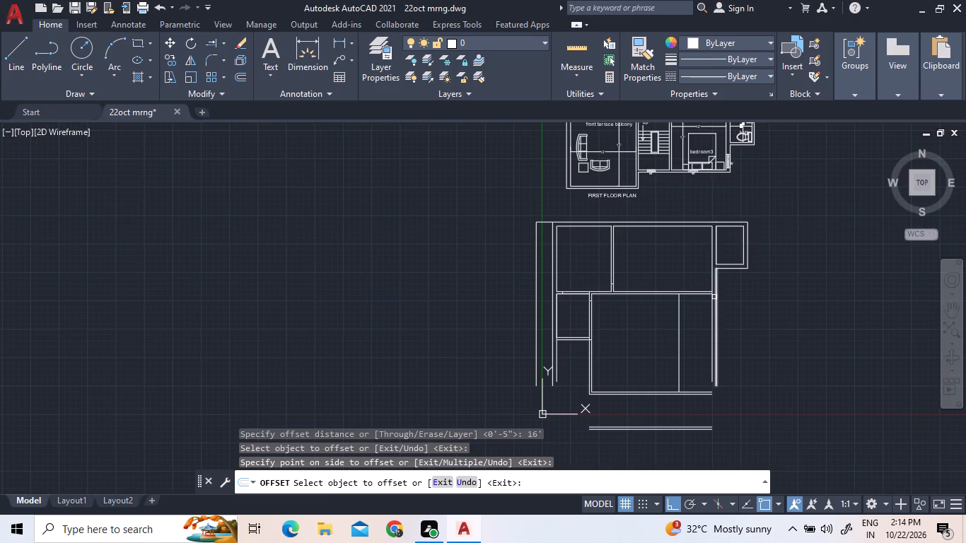
scroll(714, 296, "up", 2)
left_click(245, 80)
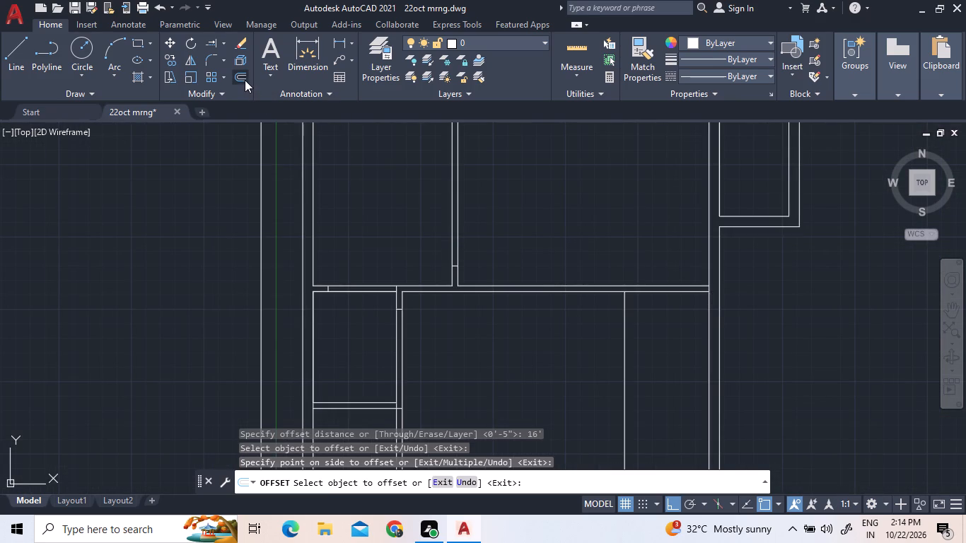
type("5\"")
key("Return")
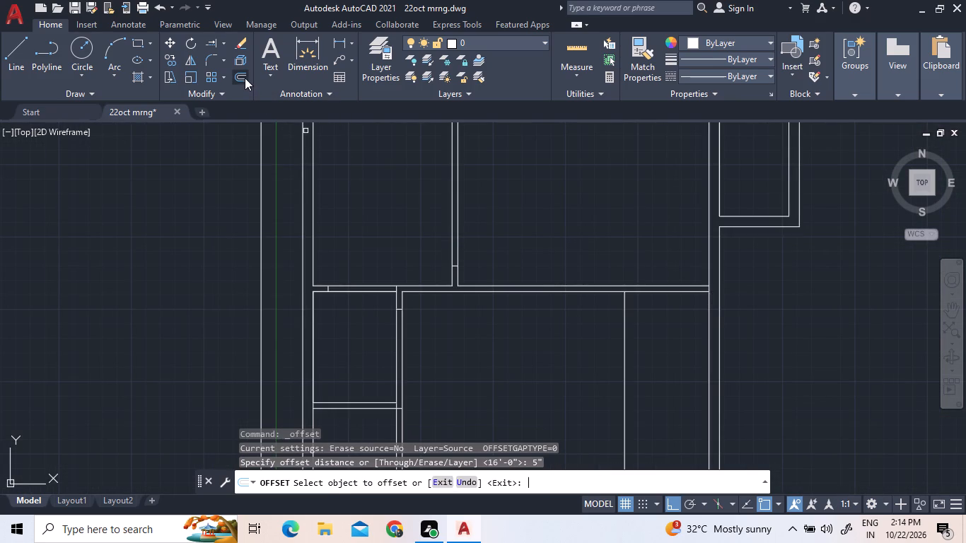
left_click(624, 329)
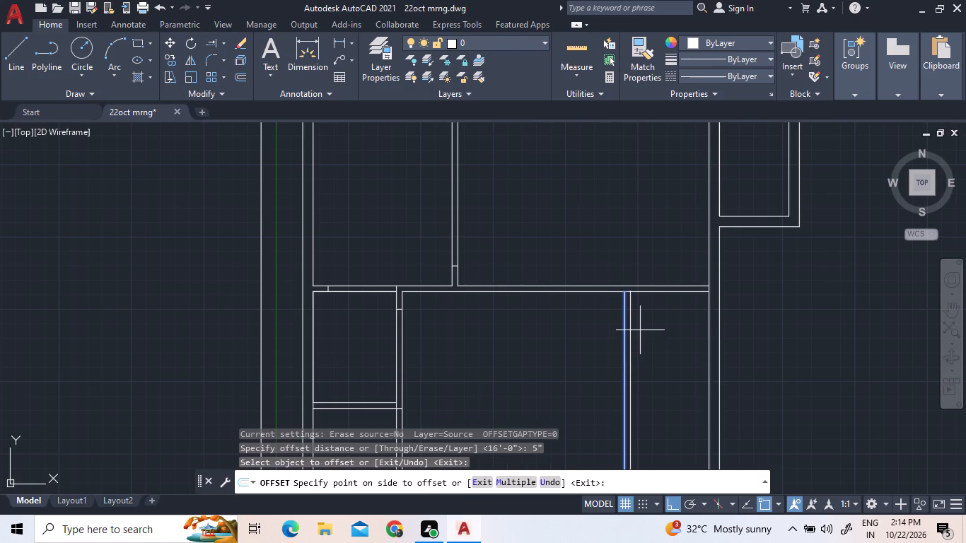
left_click(640, 330)
scroll(645, 305, "down", 2)
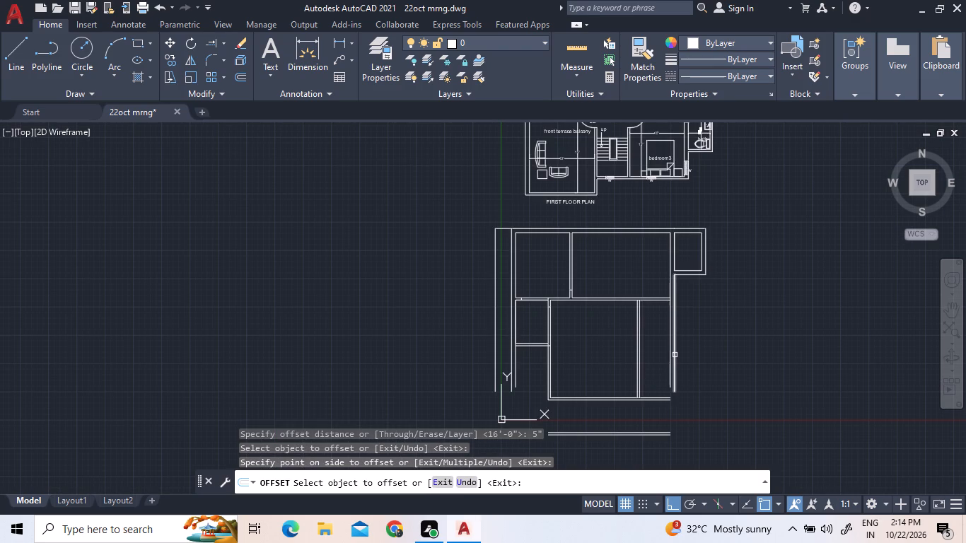
scroll(675, 346, "down", 2)
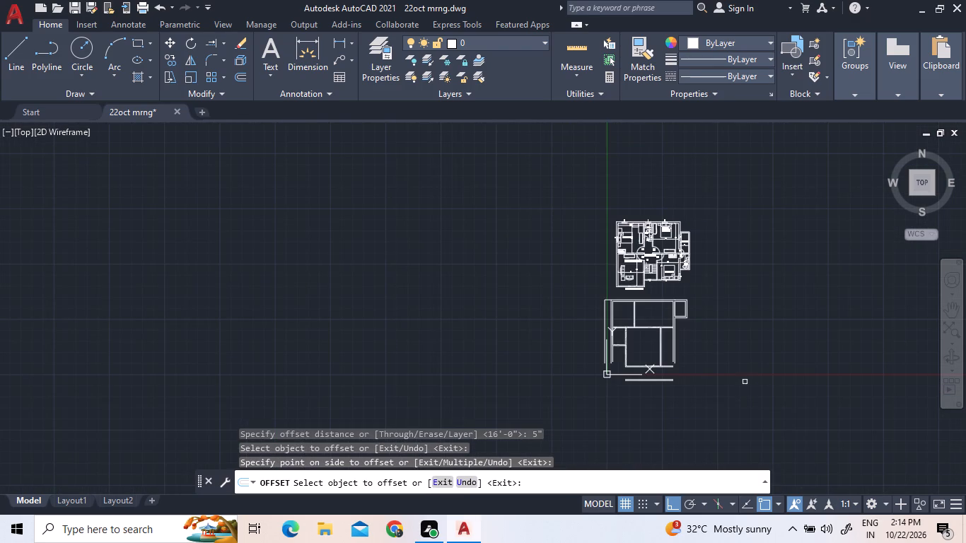
right_click(748, 320)
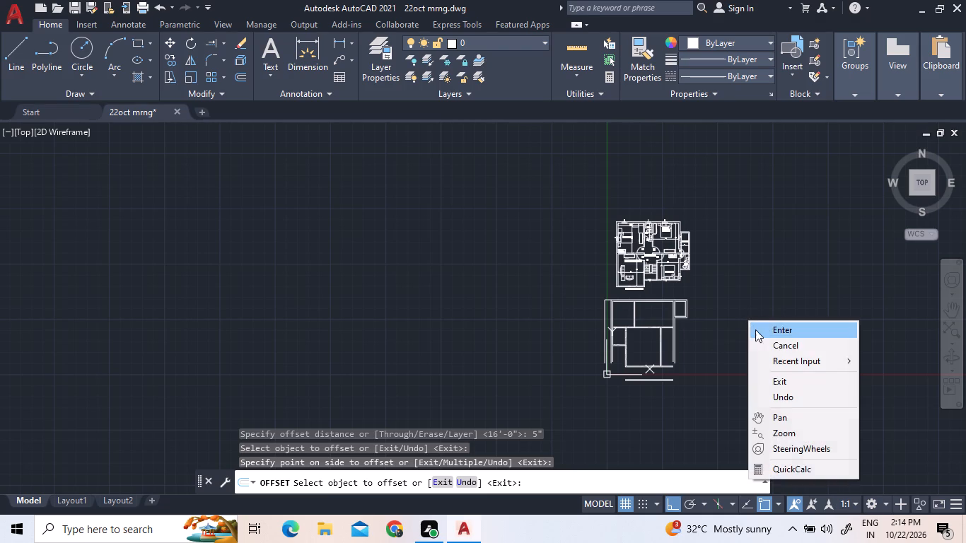
left_click(757, 334)
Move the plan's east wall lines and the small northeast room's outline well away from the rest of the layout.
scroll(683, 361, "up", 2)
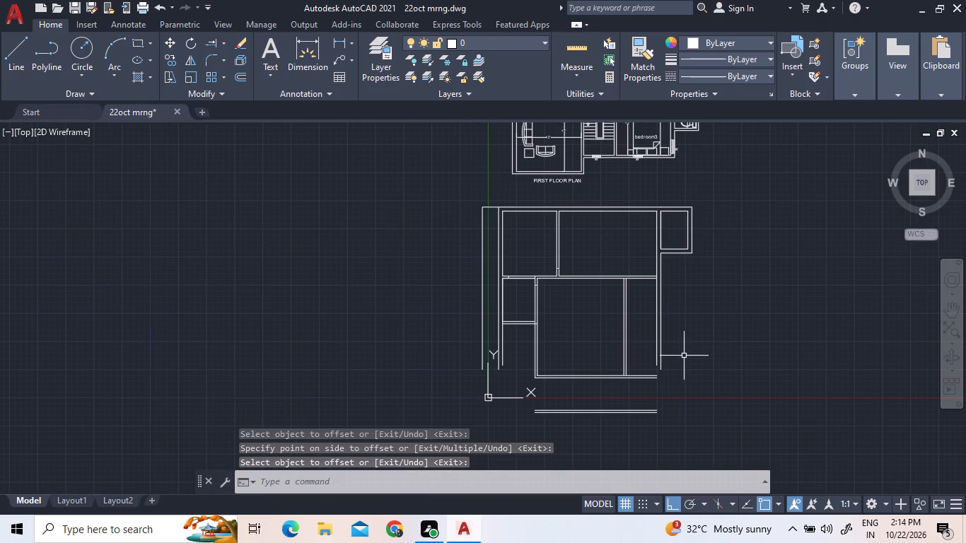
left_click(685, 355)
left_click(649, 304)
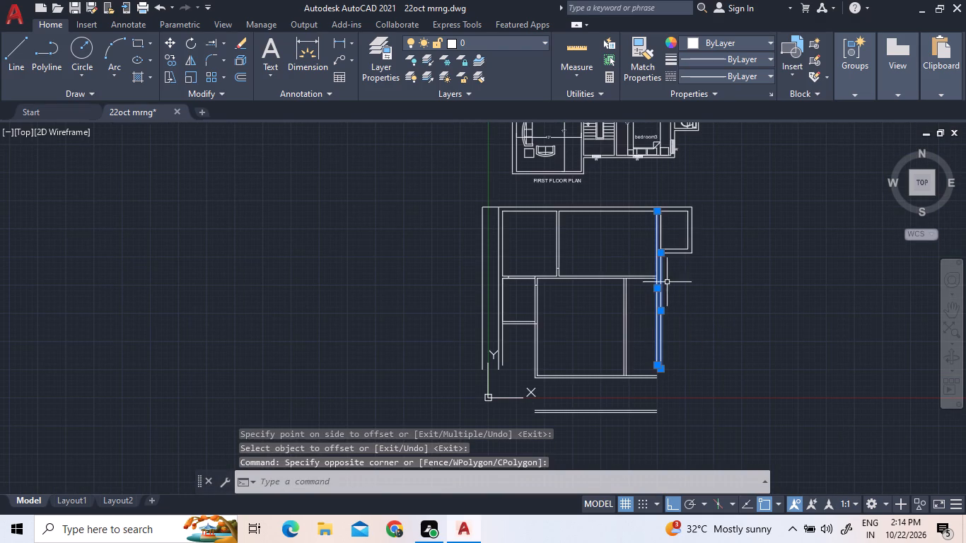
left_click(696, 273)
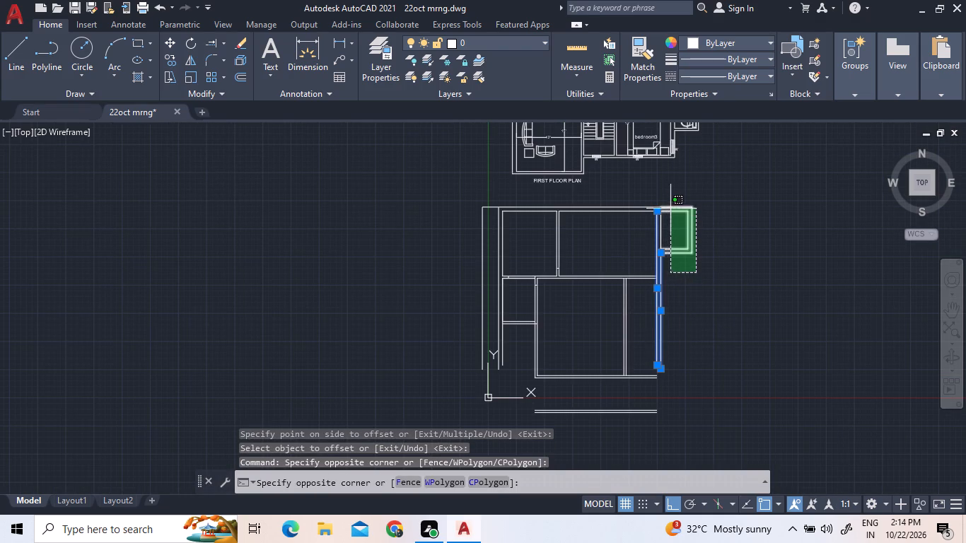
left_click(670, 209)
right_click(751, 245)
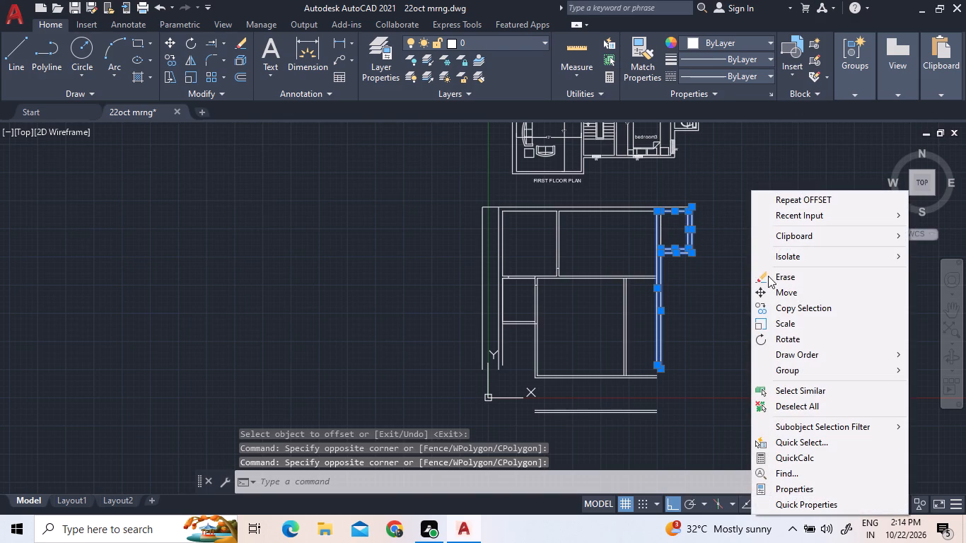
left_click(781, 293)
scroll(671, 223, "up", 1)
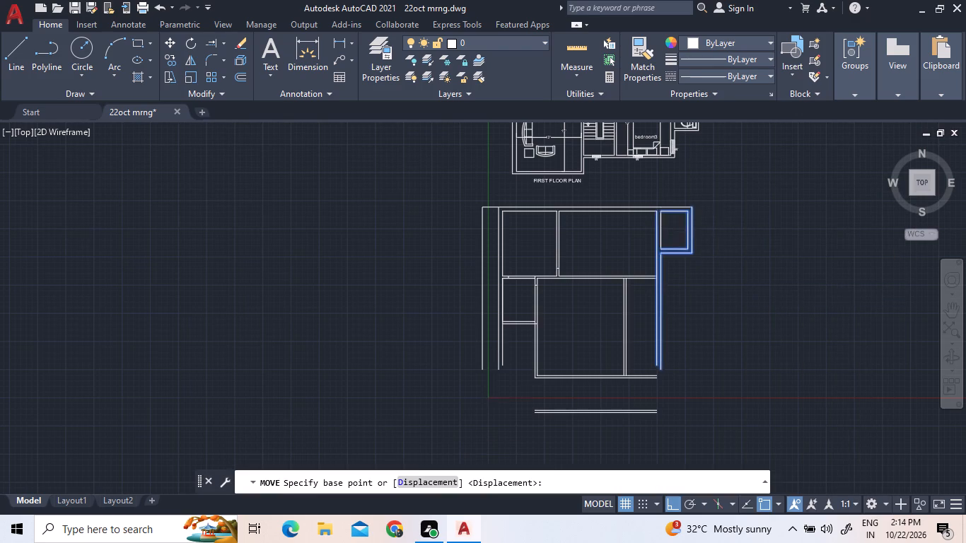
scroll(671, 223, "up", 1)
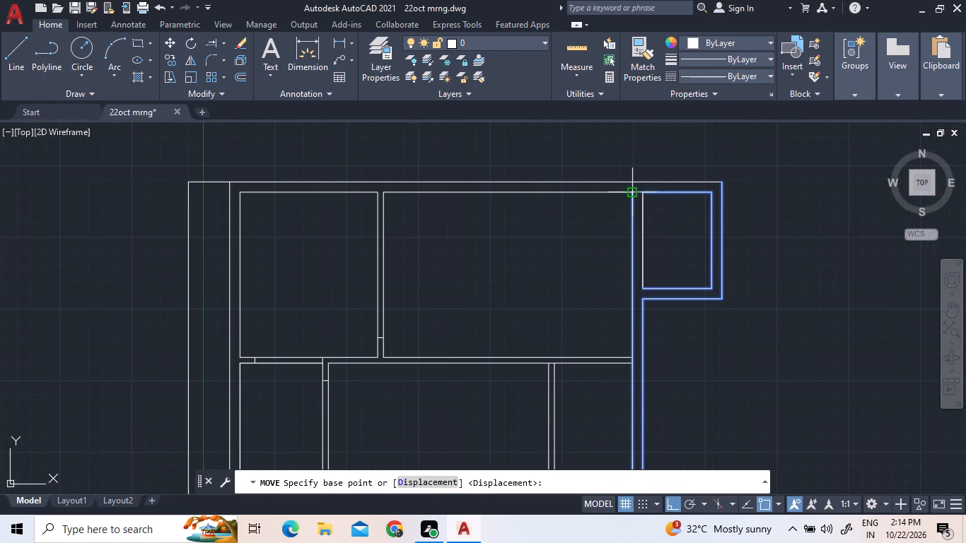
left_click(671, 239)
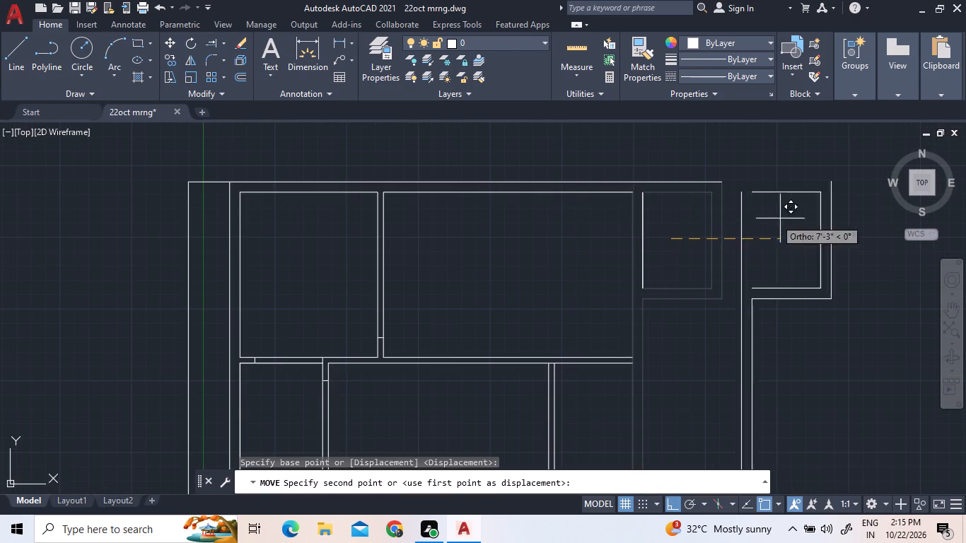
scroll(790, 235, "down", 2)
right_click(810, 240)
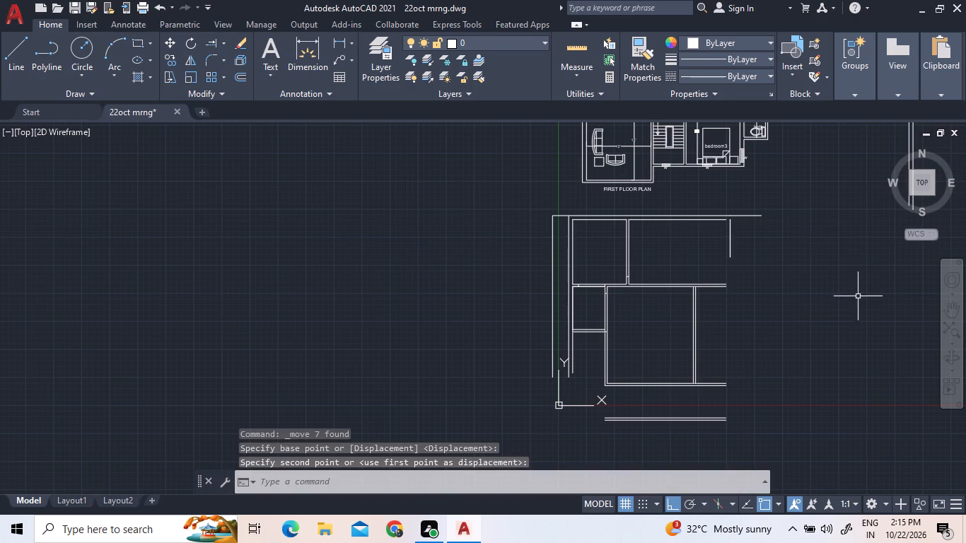
Erase the displaced east wall lines and small northeast room outline.
scroll(849, 312, "down", 4)
scroll(870, 272, "up", 4)
left_click(859, 424)
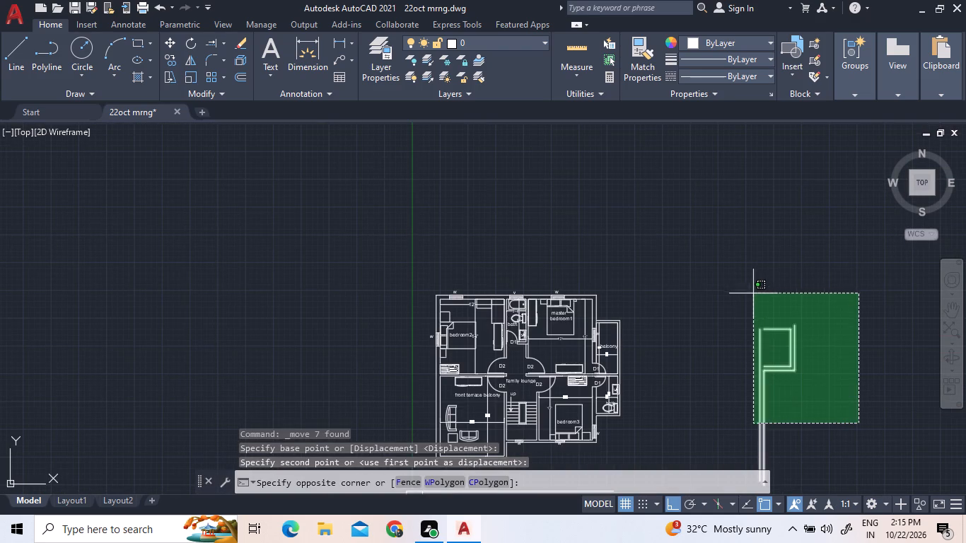
left_click(744, 294)
key("Delete")
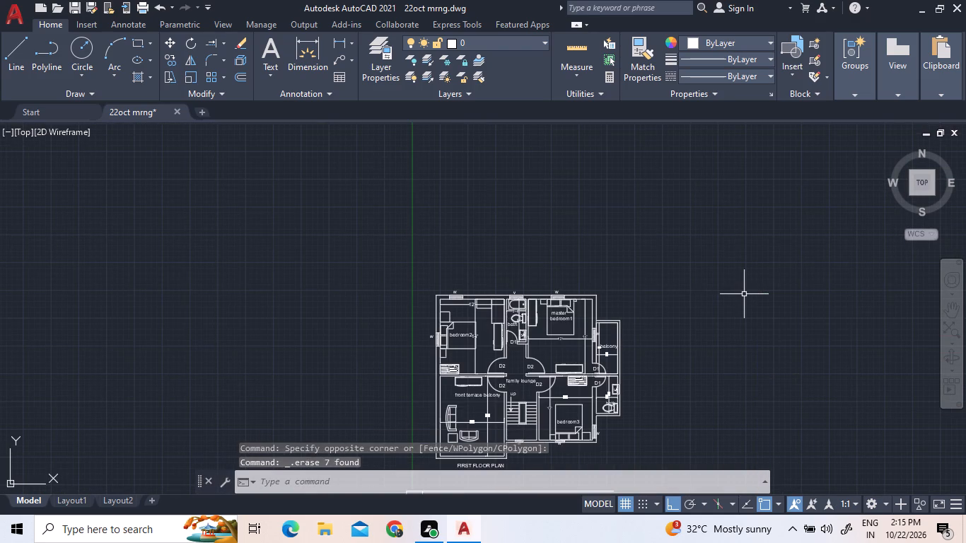
Erase the leftover short vertical line of the small northeast room.
scroll(738, 292, "down", 5)
scroll(733, 305, "up", 3)
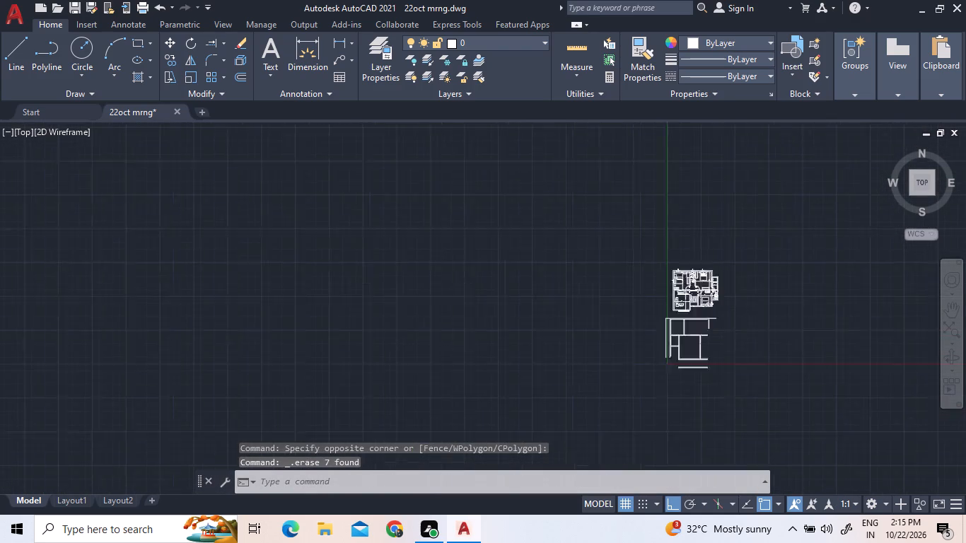
scroll(693, 340, "up", 3)
left_click(743, 298)
left_click(649, 297)
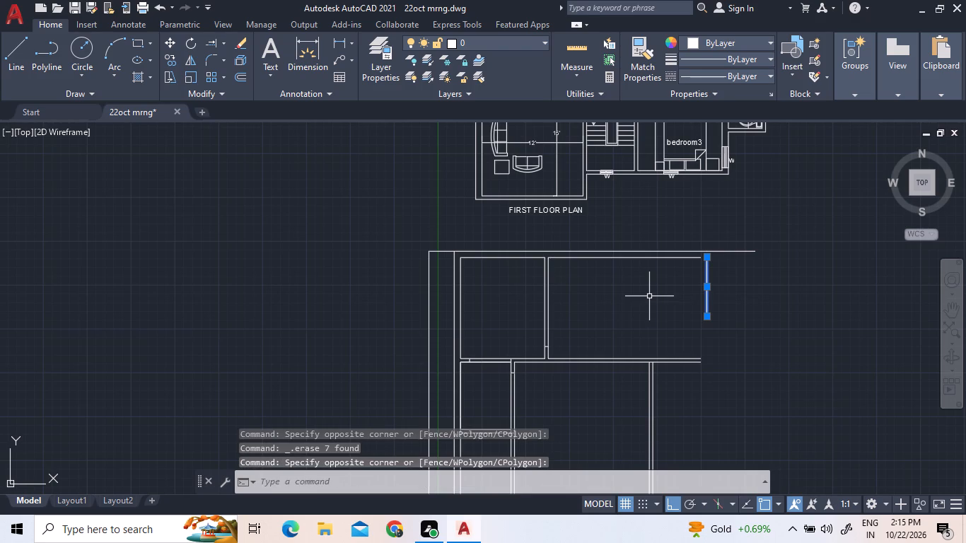
key("Delete")
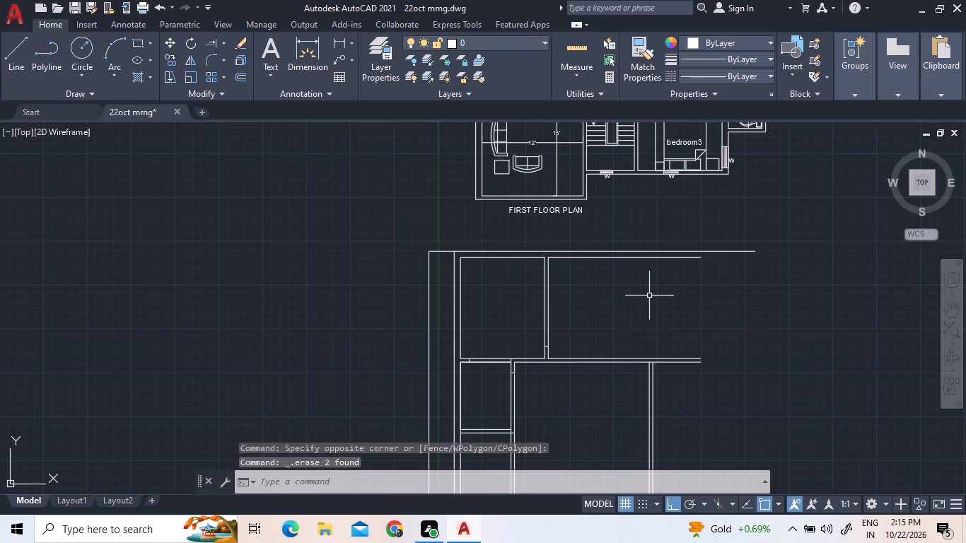
Extend the outer line of the large room's new east wall to the outer lines of its north and south walls.
scroll(655, 280, "down", 1)
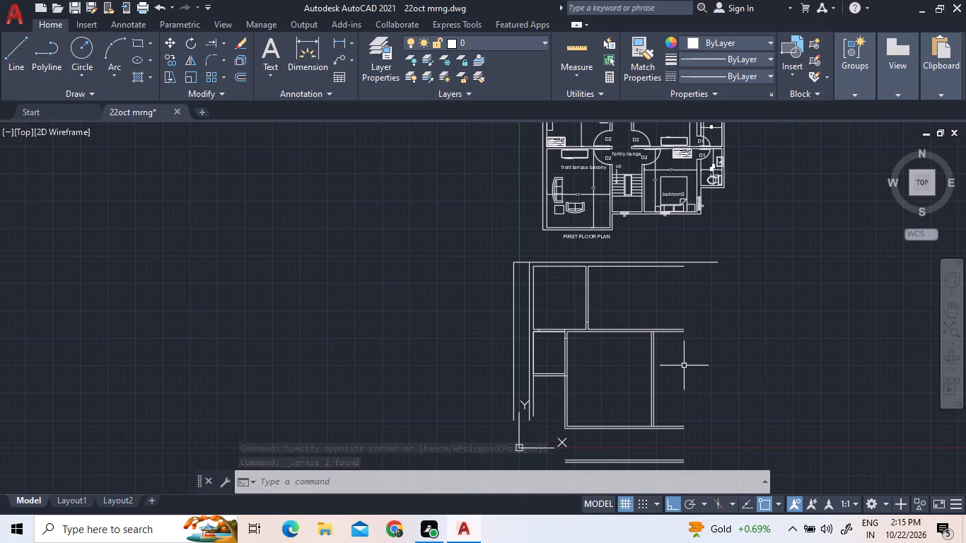
scroll(684, 365, "down", 1)
scroll(675, 390, "up", 3)
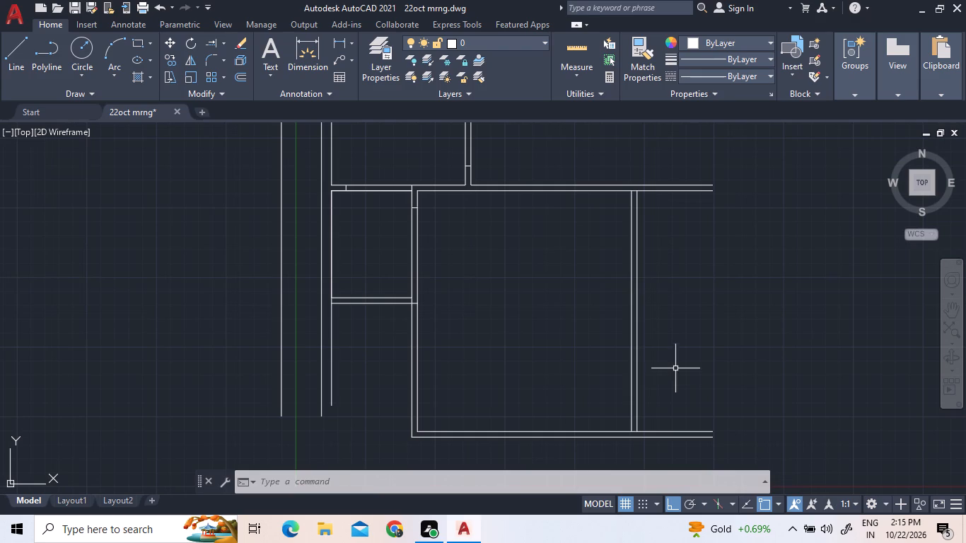
left_click(219, 45)
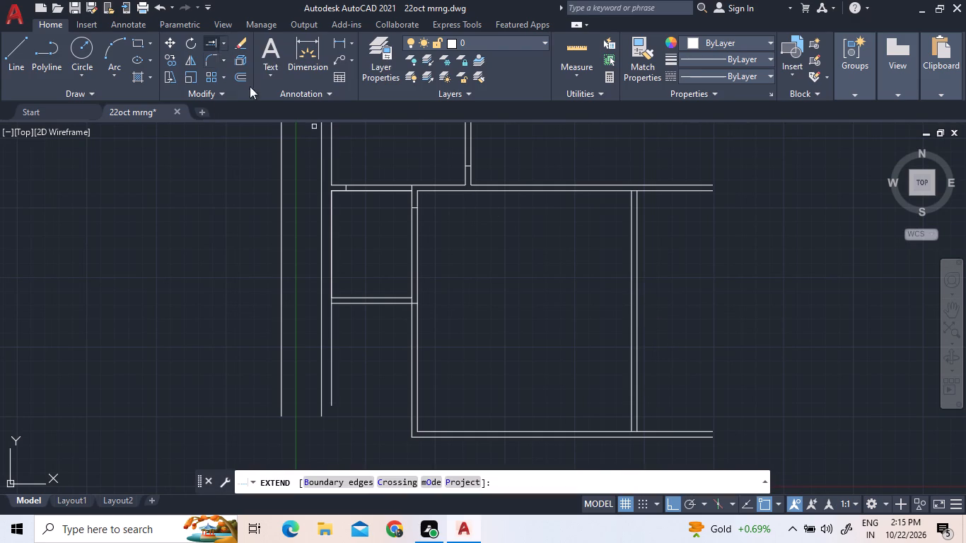
left_click(637, 228)
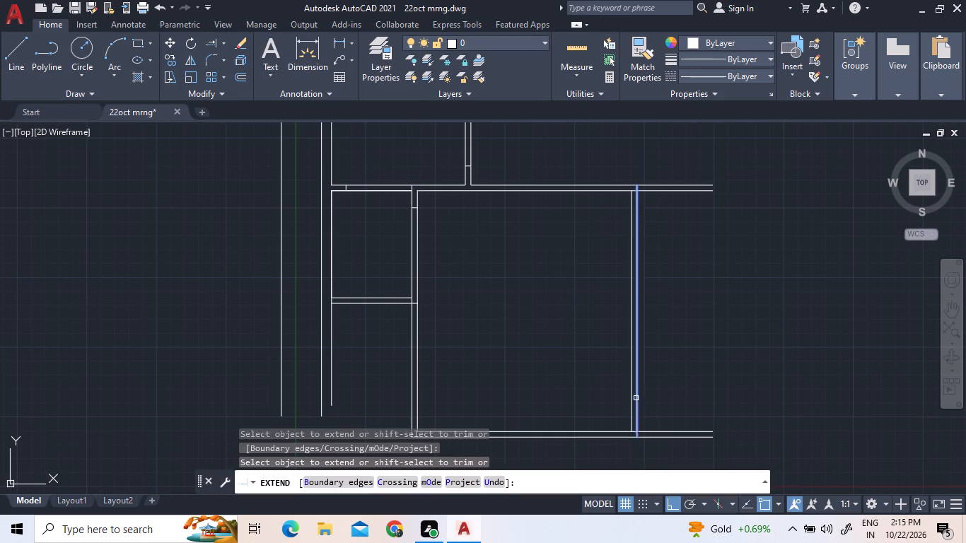
left_click(637, 404)
right_click(734, 329)
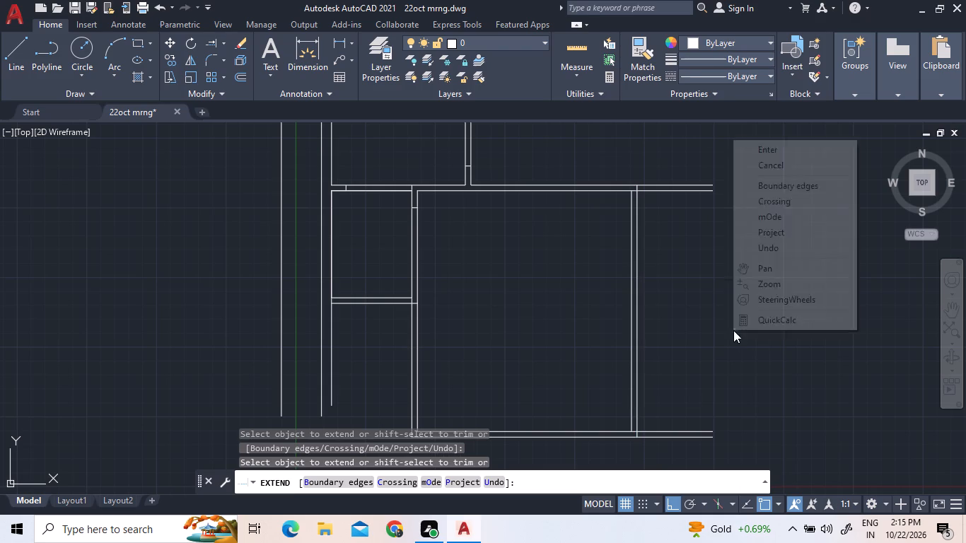
left_click(764, 151)
Offset the outer line of the large room's east wall 12' east.
scroll(798, 235, "down", 2)
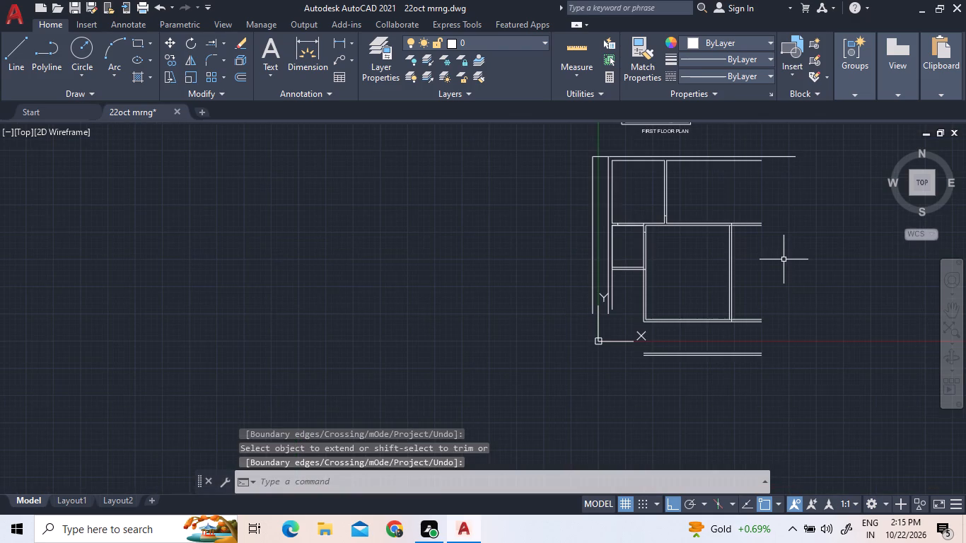
middle_click_drag(781, 263, 585, 277)
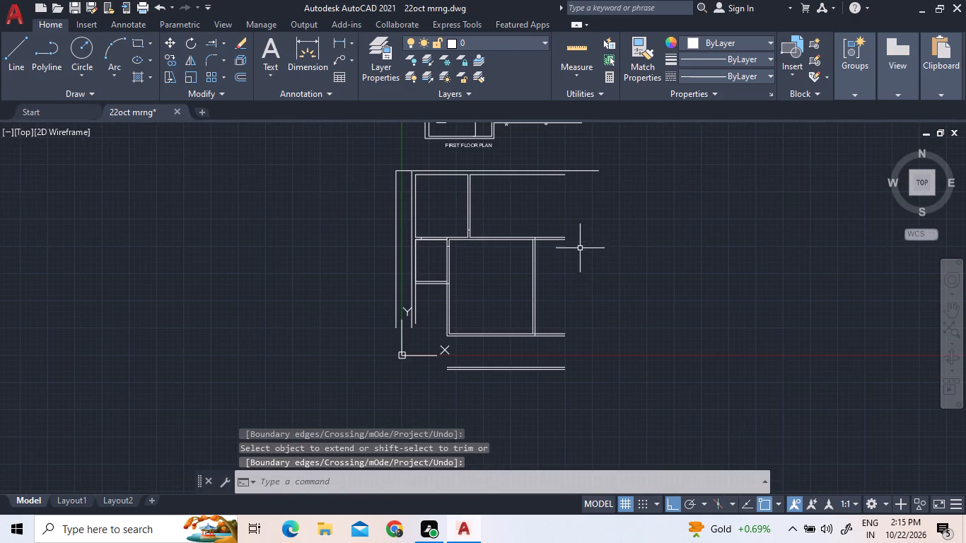
left_click(244, 78)
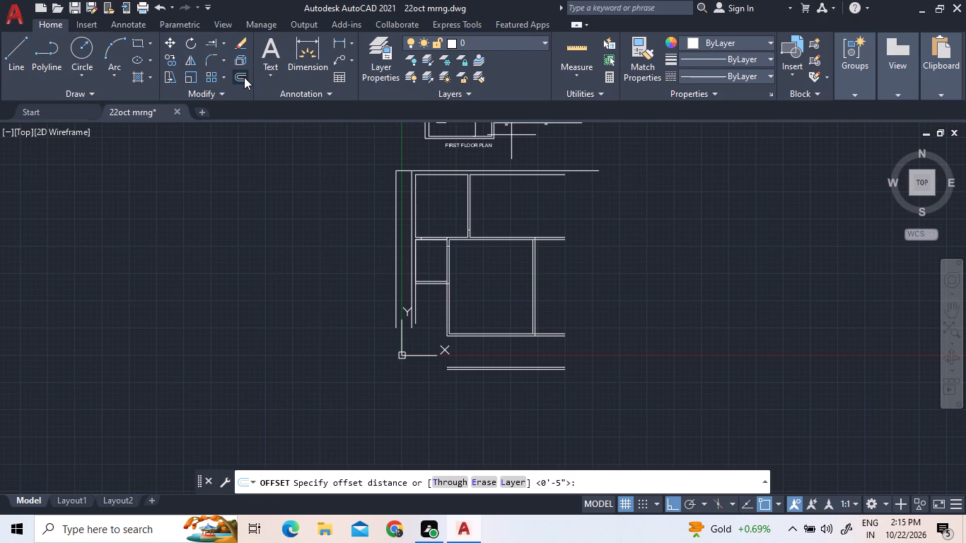
type("12'")
key("Return")
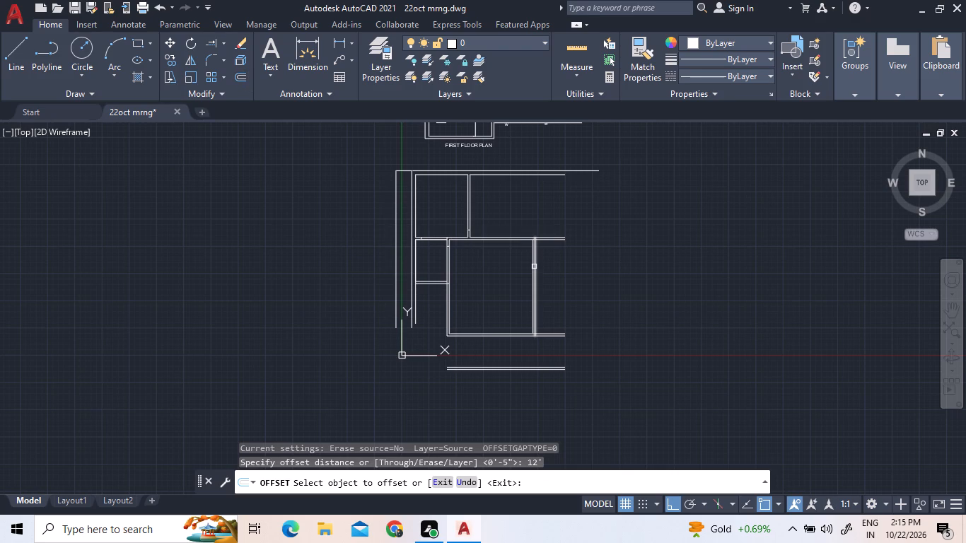
scroll(534, 267, "up", 3)
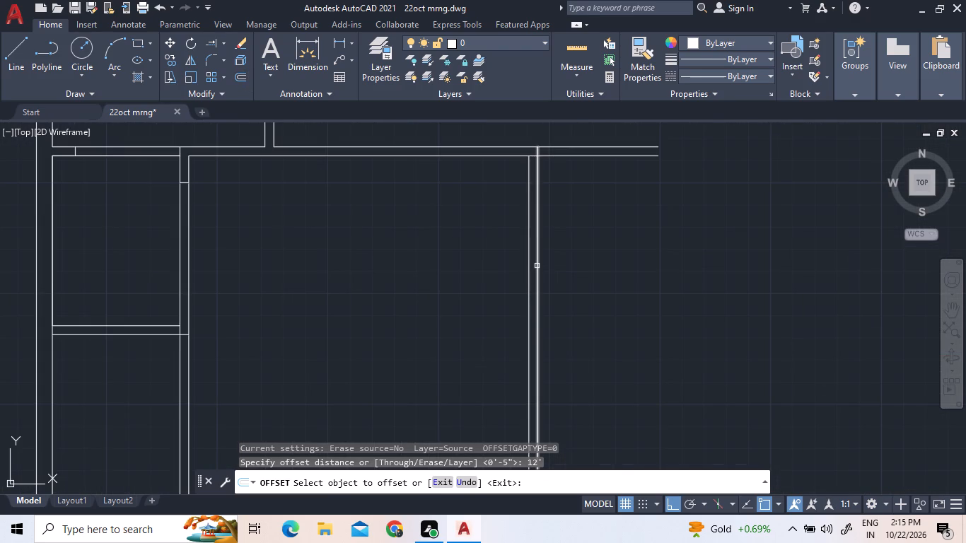
left_click(537, 265)
left_click(711, 262)
scroll(712, 261, "down", 4)
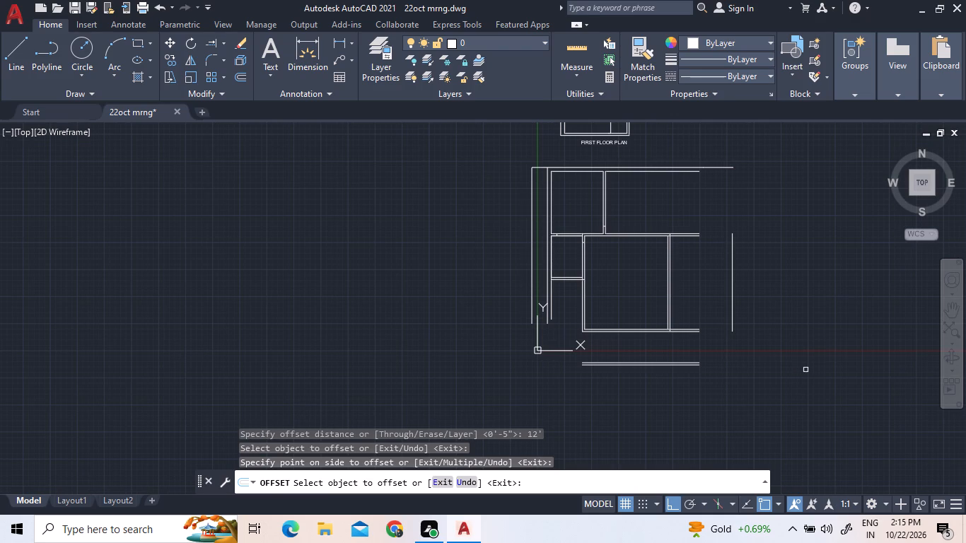
Offset the new easternmost vertical line 9" east to form the second face of the exterior wall.
left_click(244, 69)
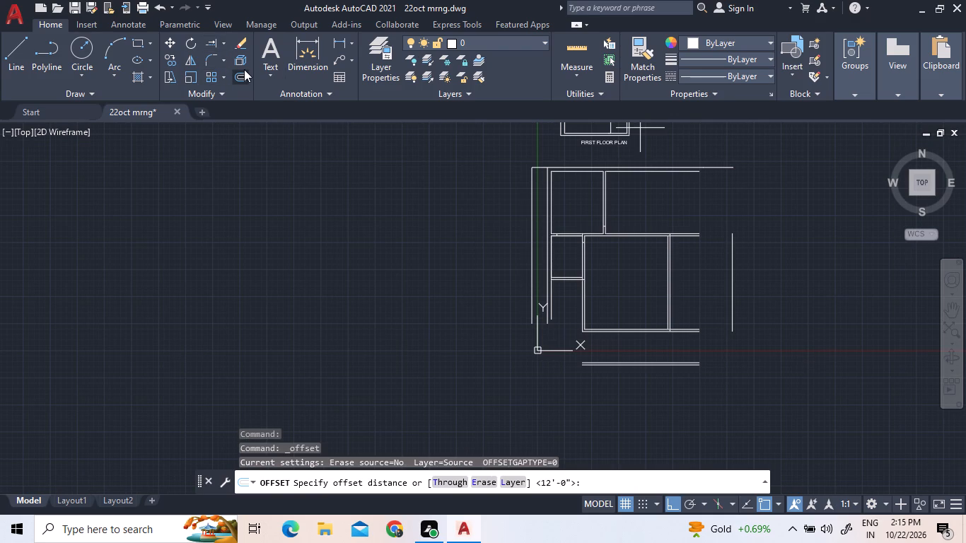
key("9")
key("shift+quotedbl")
key("Return")
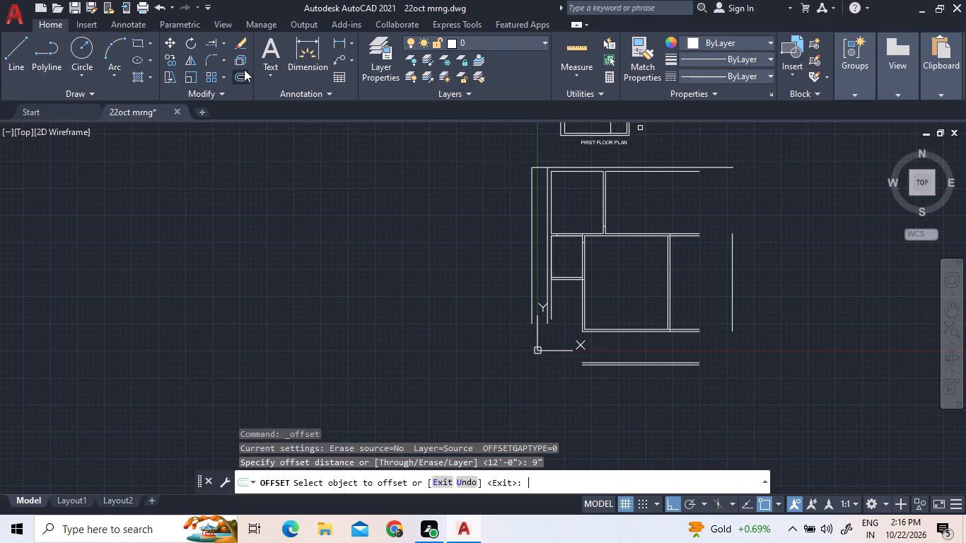
key("Return")
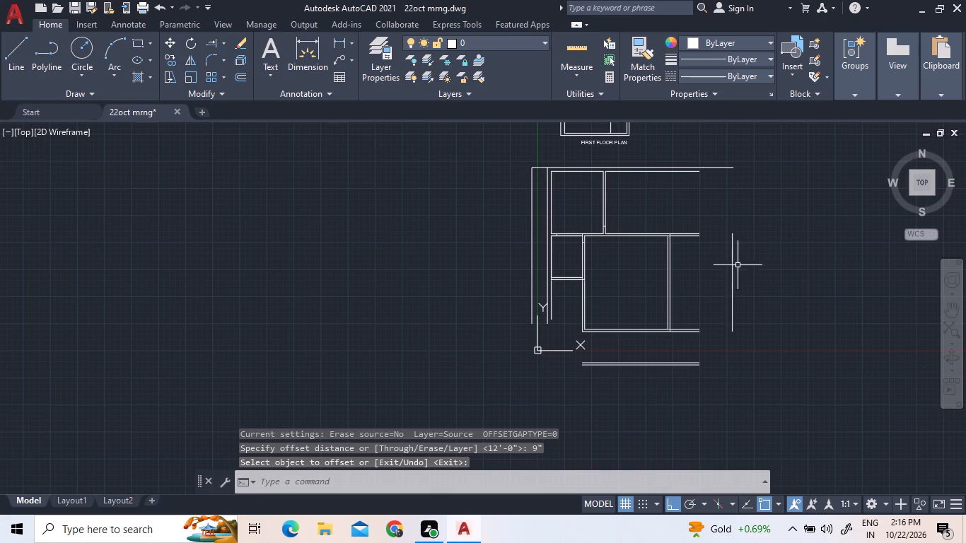
left_click(242, 78)
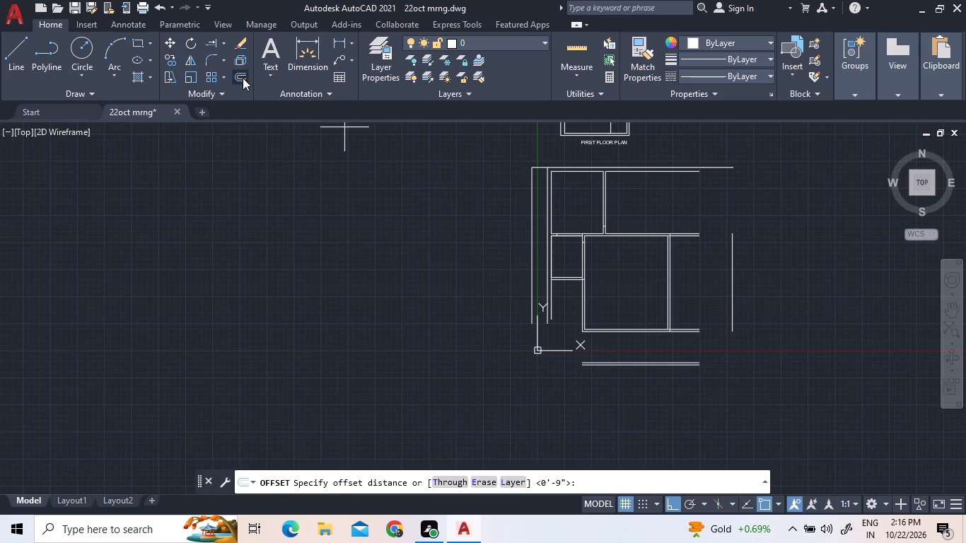
key("Return")
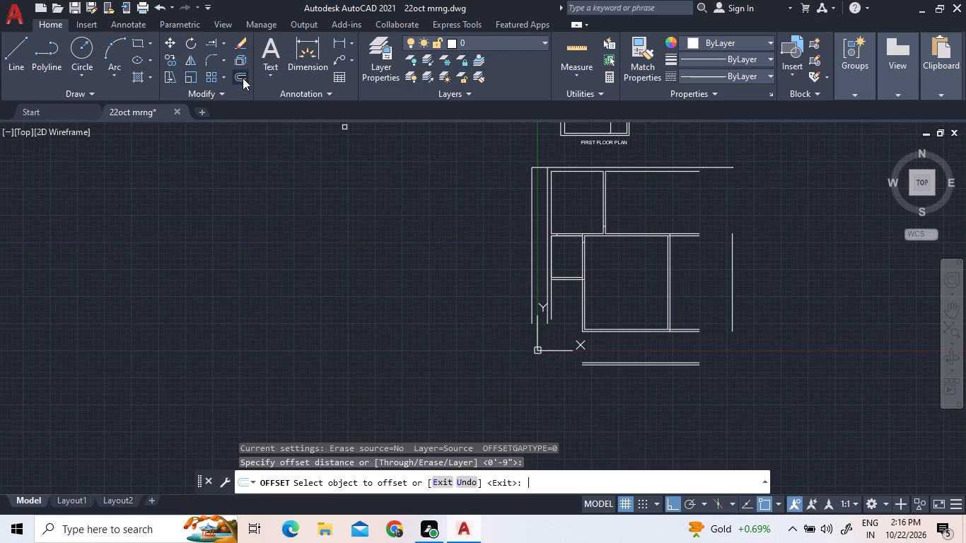
left_click(733, 294)
left_click(745, 298)
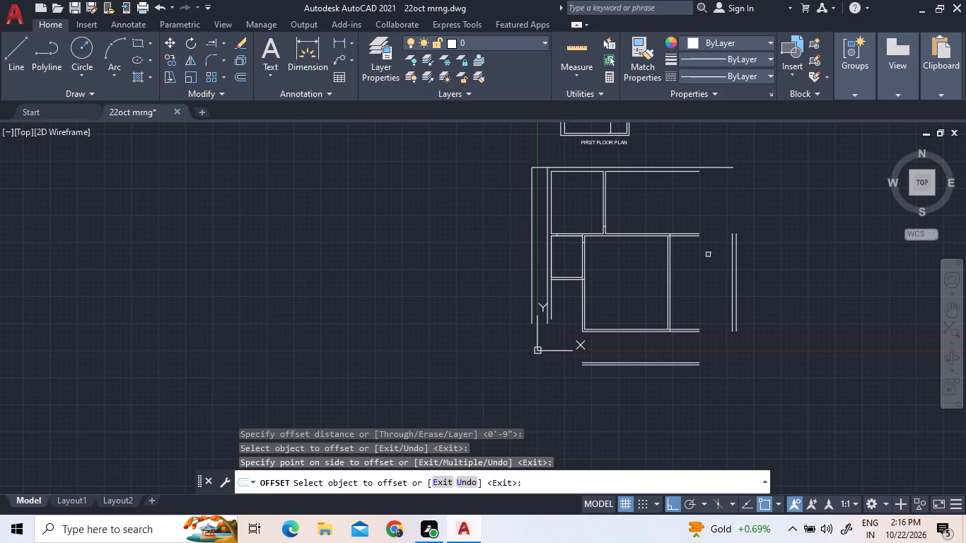
Extend both north wall lines and the outer south wall line of the large room east to the new exterior wall.
left_click(209, 40)
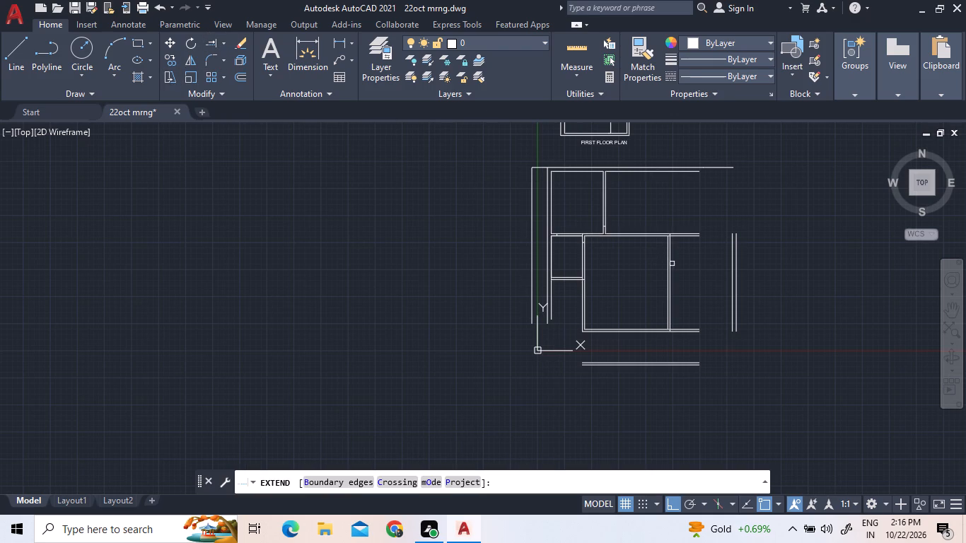
left_click(690, 264)
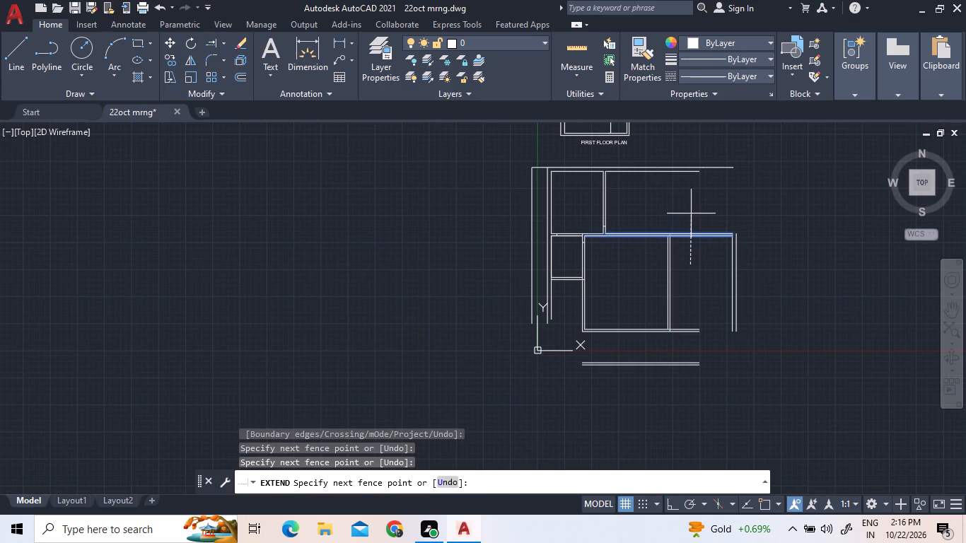
left_click(691, 214)
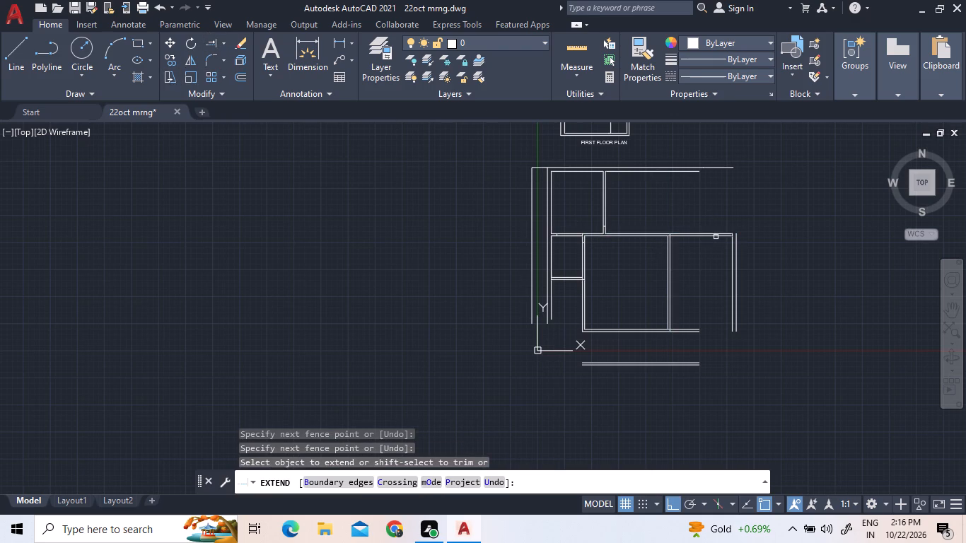
left_click(716, 233)
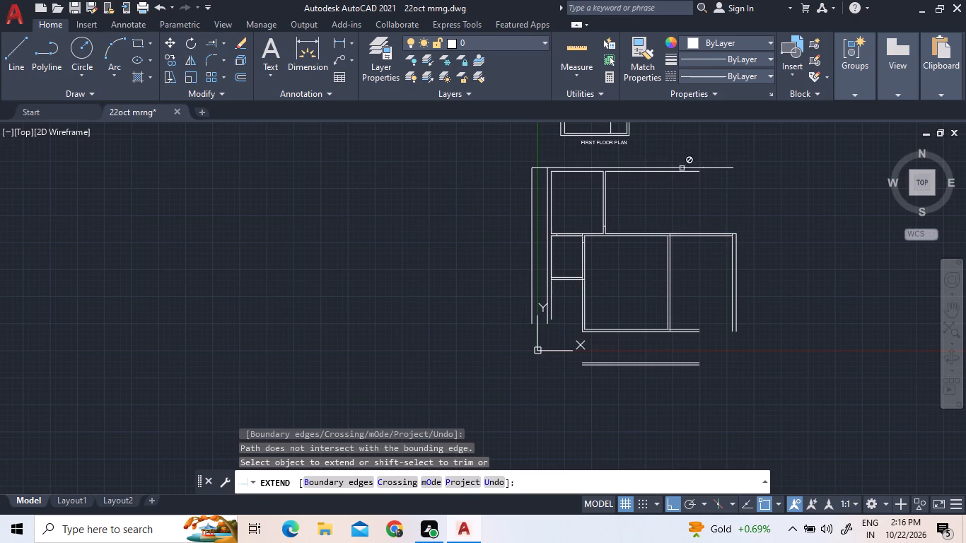
left_click(692, 332)
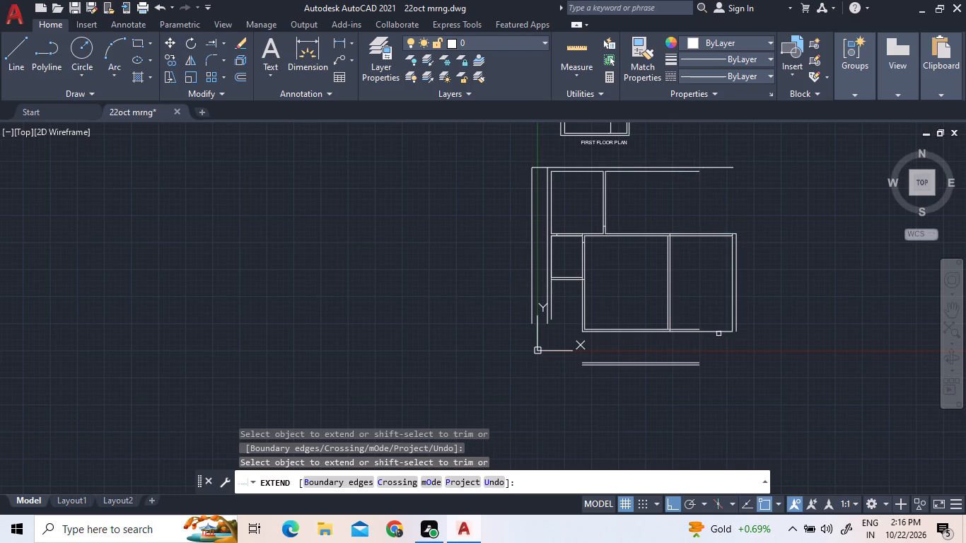
left_click_drag(723, 331, 741, 317)
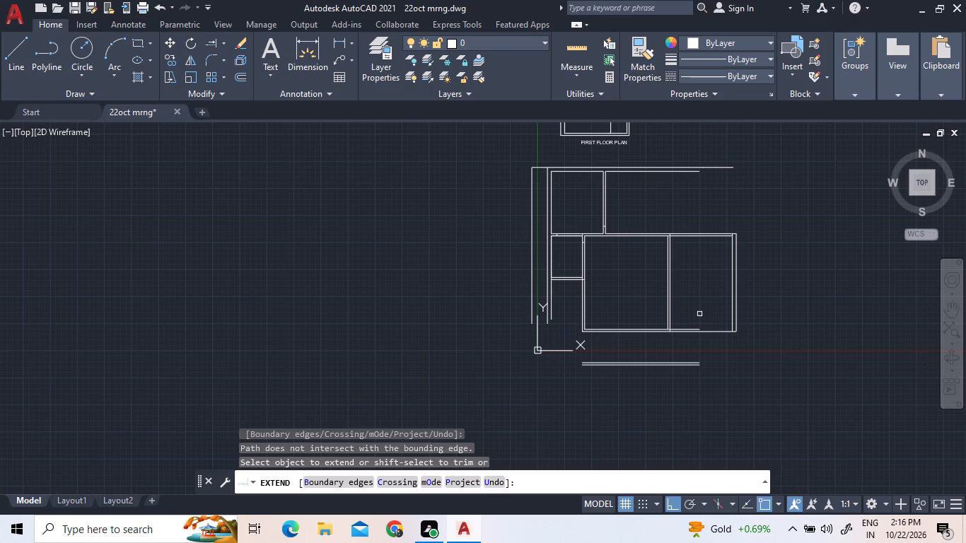
Extend the outer line of the east exterior wall north, and the plan's northernmost horizontal line east to meet it.
scroll(699, 314, "down", 1)
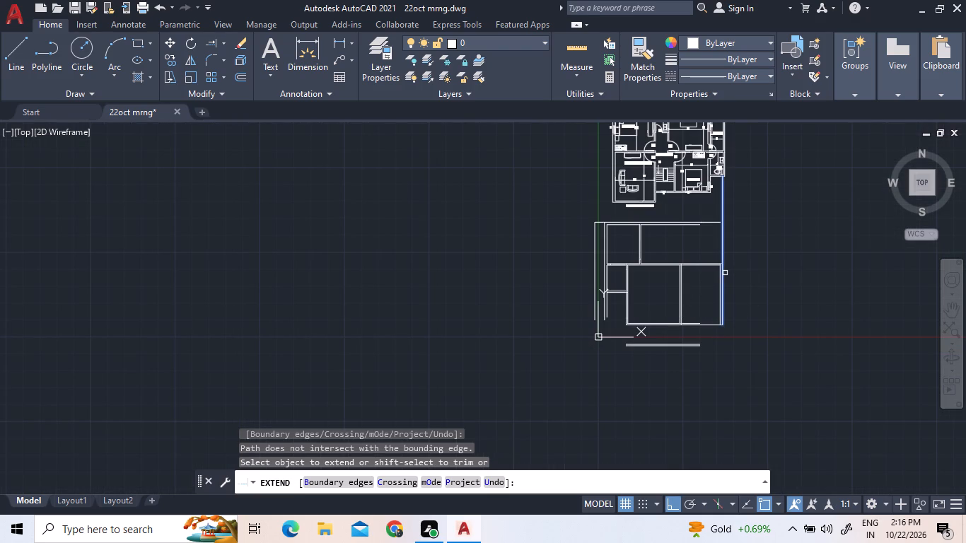
left_click(725, 273)
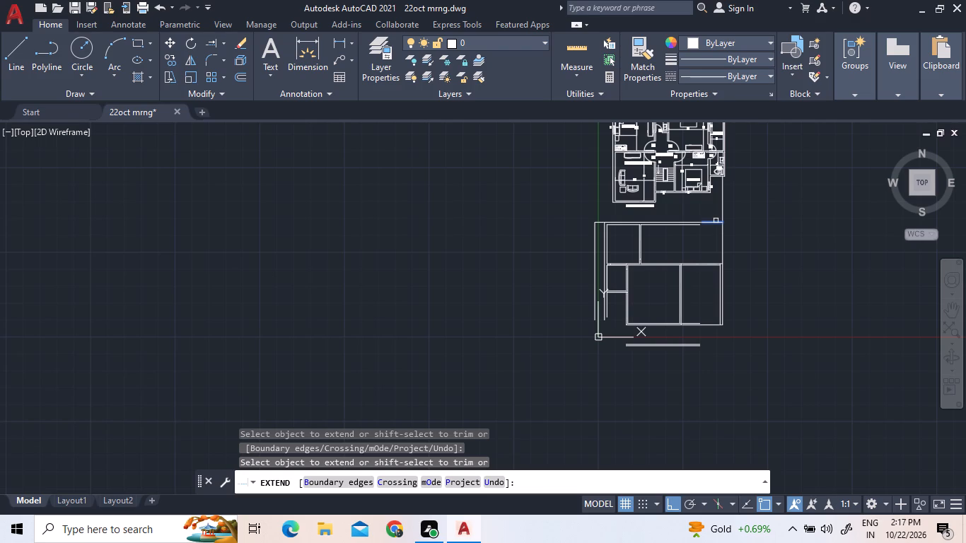
left_click(716, 221)
right_click(762, 210)
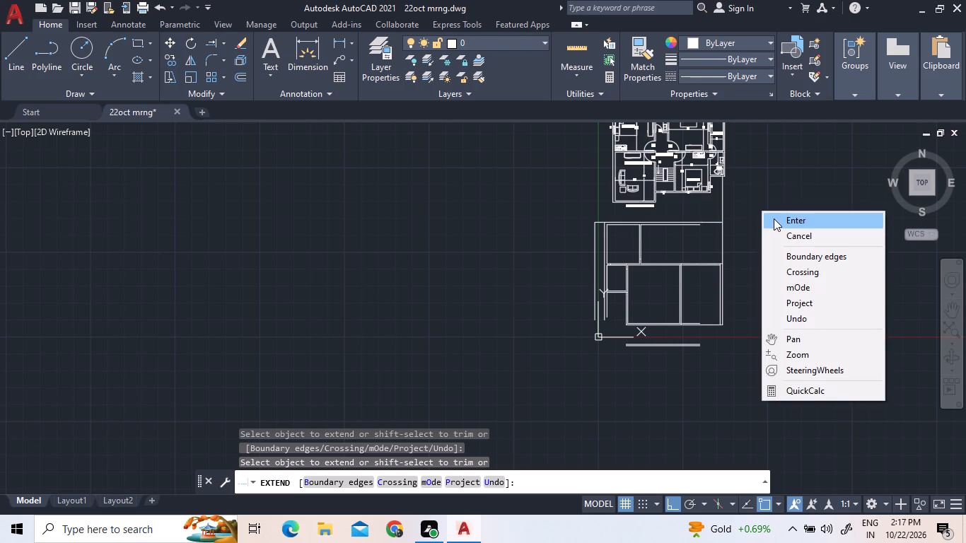
left_click(774, 218)
Trim the part of the east exterior wall's outer line that runs north beyond the plan's northernmost line.
left_click(223, 42)
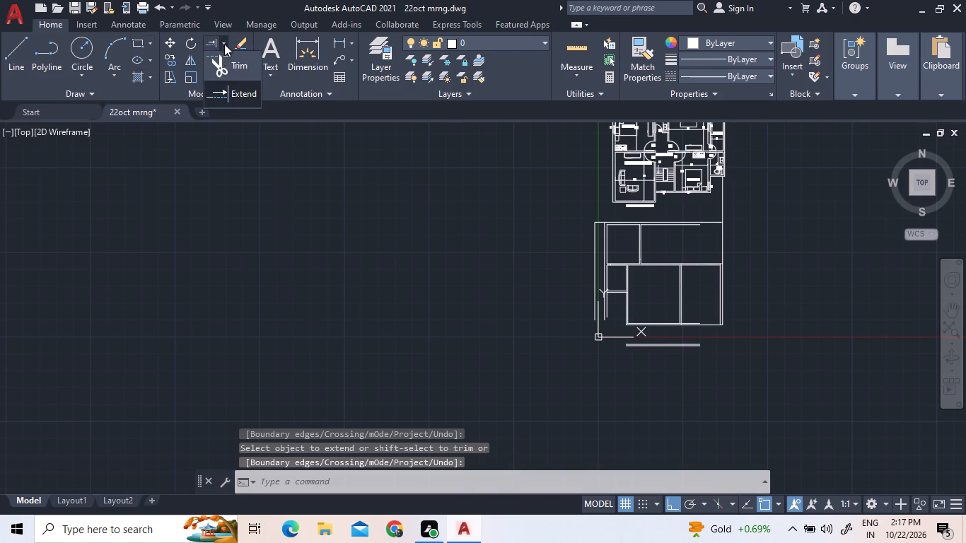
left_click(233, 70)
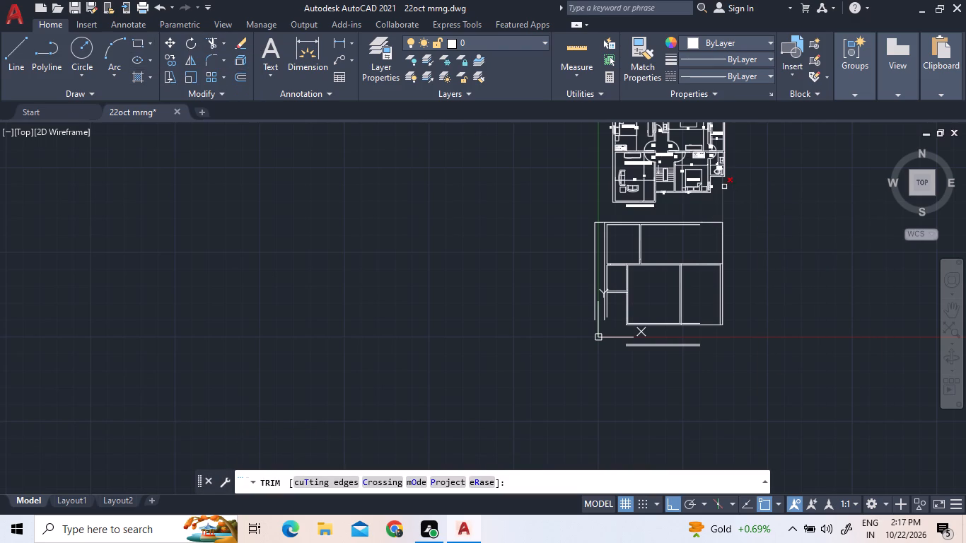
left_click(724, 189)
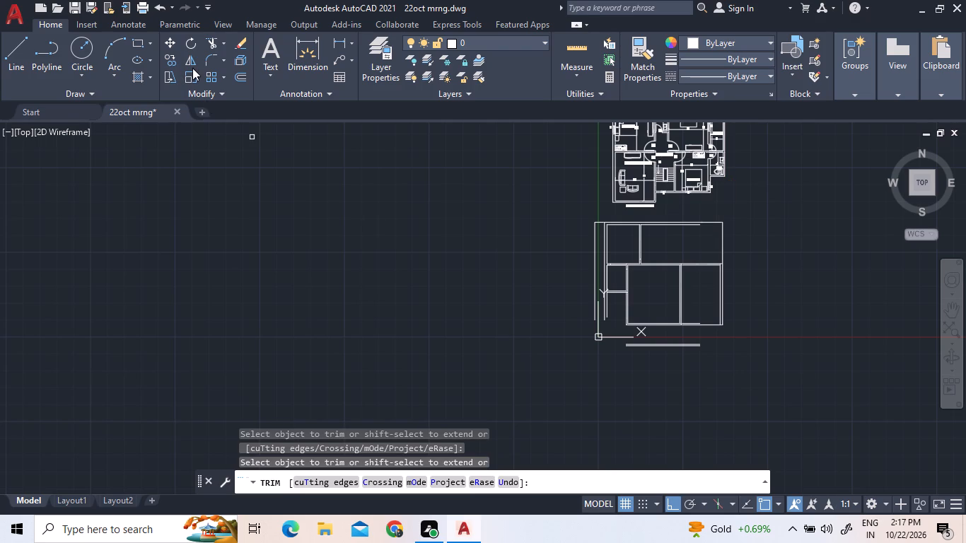
Extend the inner line of the plan's north wall east to the outer line of the east exterior wall.
left_click(222, 48)
left_click(231, 92)
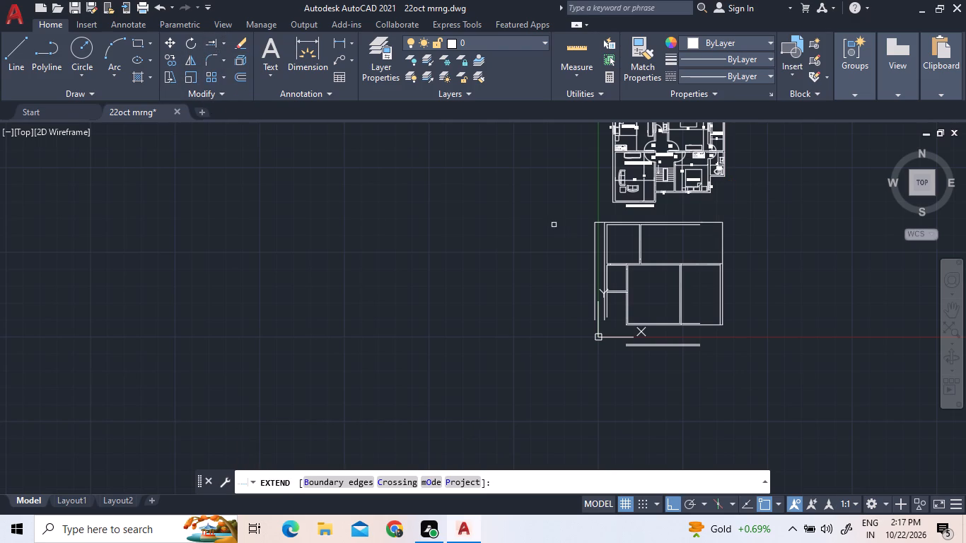
left_click(689, 224)
scroll(629, 368, "up", 2)
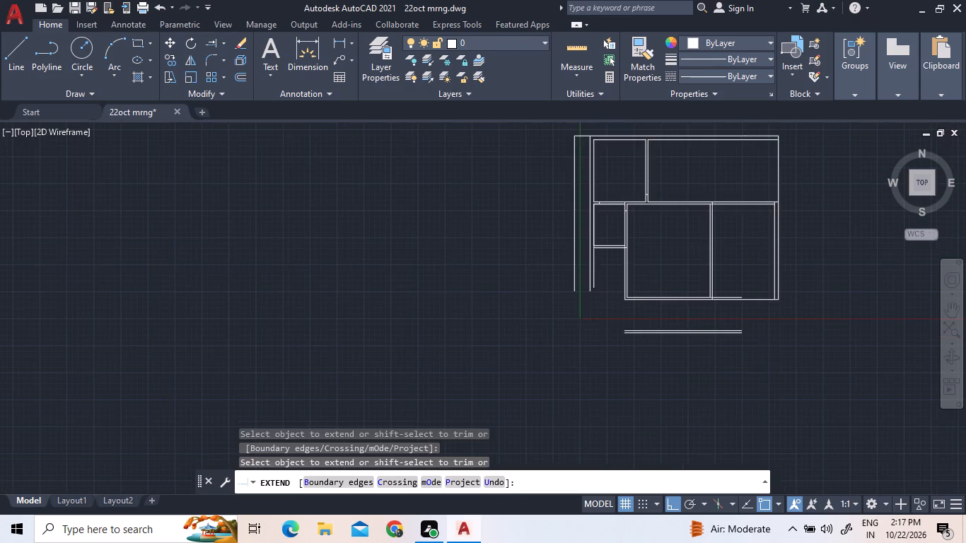
middle_click_drag(699, 374, 433, 399)
scroll(430, 385, "down", 2)
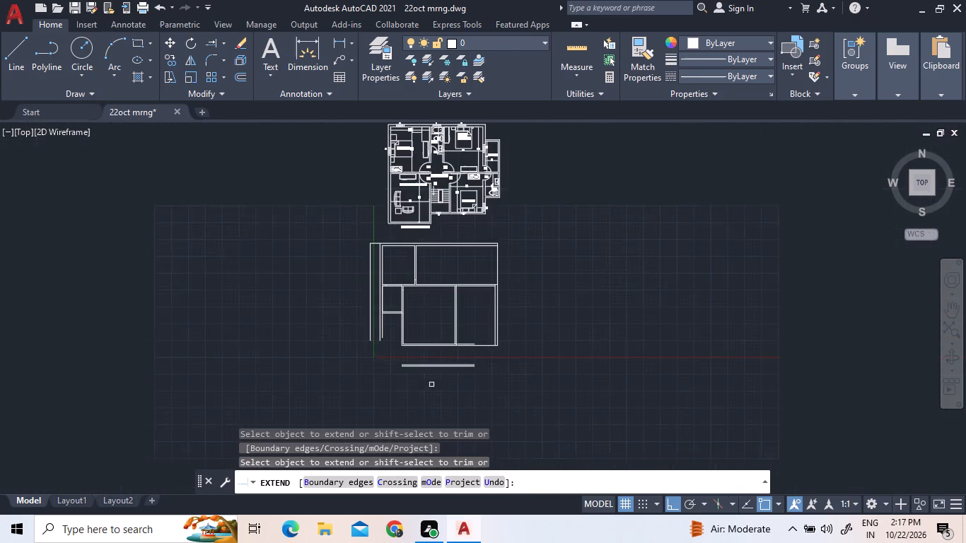
scroll(444, 395, "up", 1)
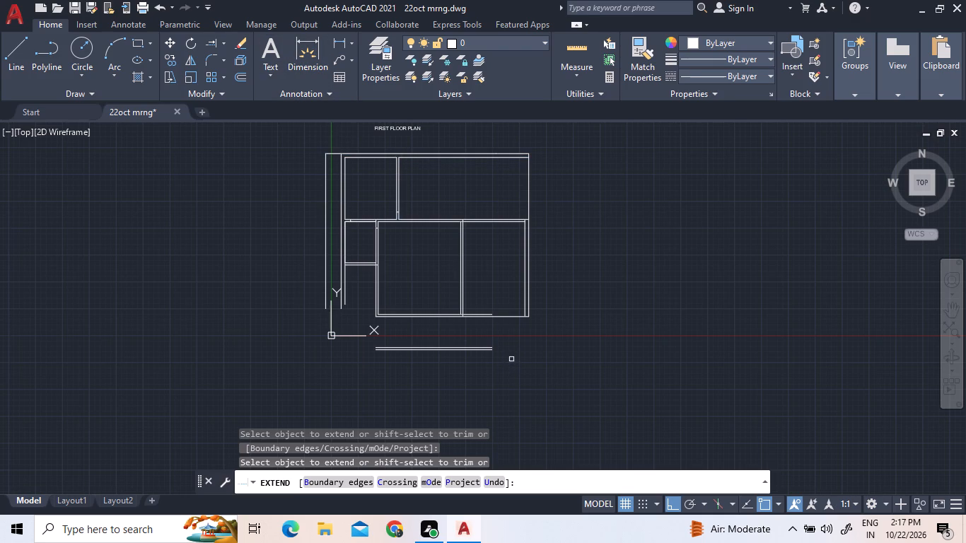
Draw a three-sided line frame around the plan's southern part: a west side about 24'-6" long, a south side and an east side.
left_click(23, 60)
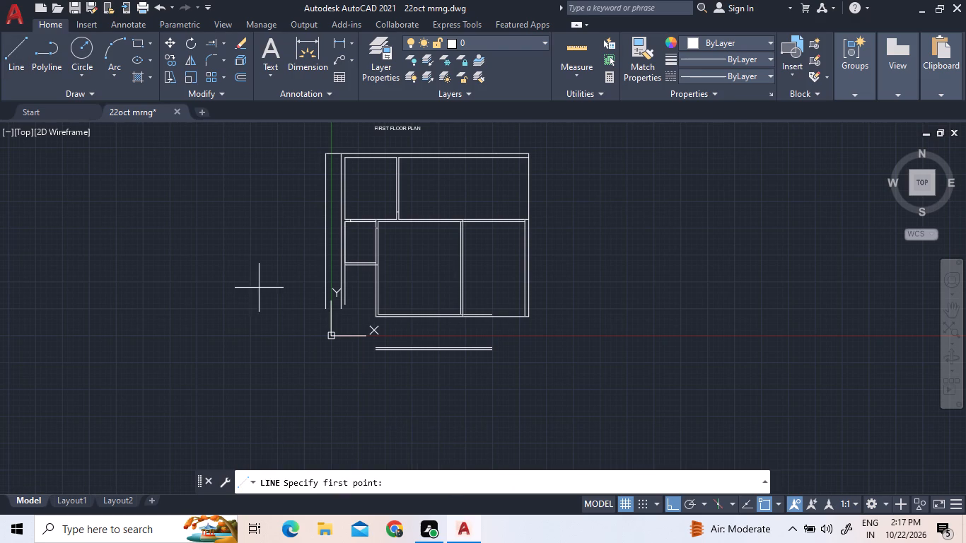
left_click(306, 376)
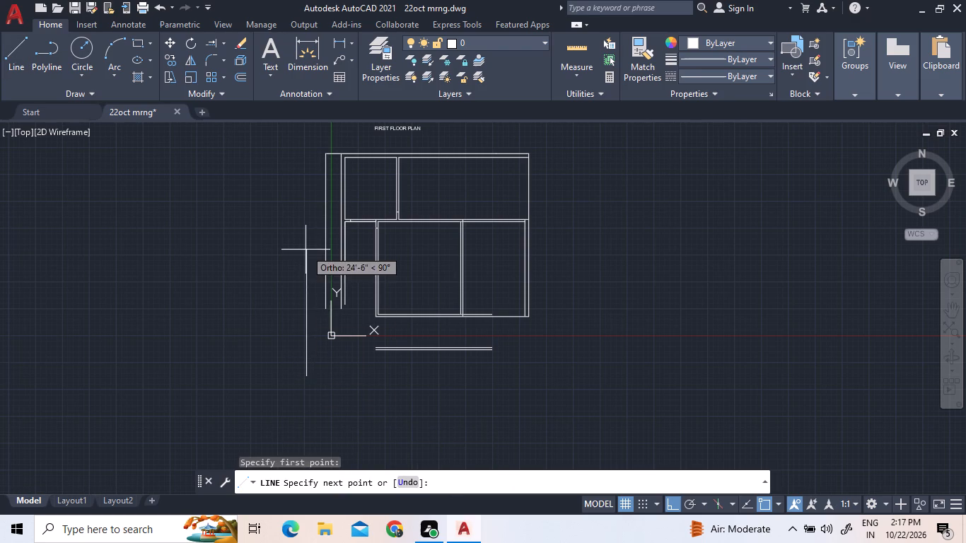
left_click(305, 250)
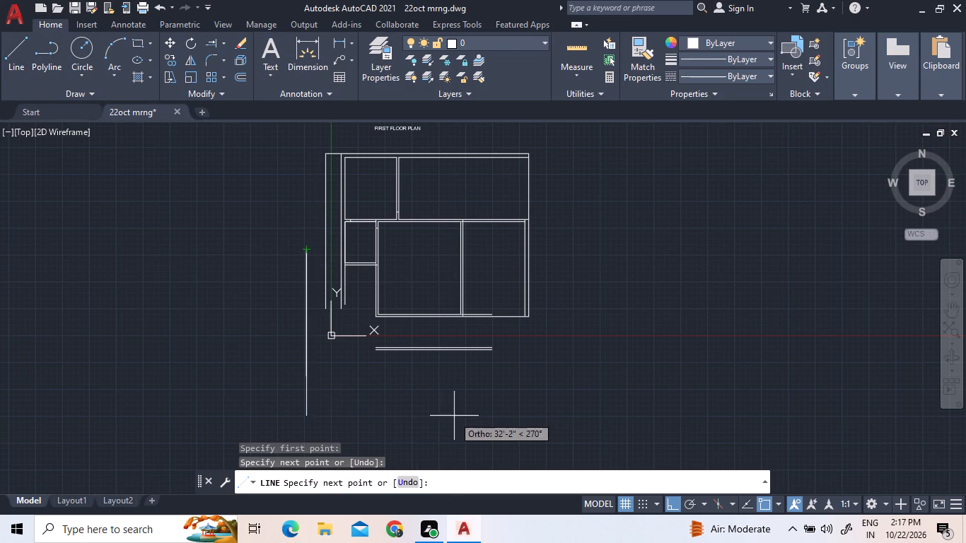
left_click(15, 64)
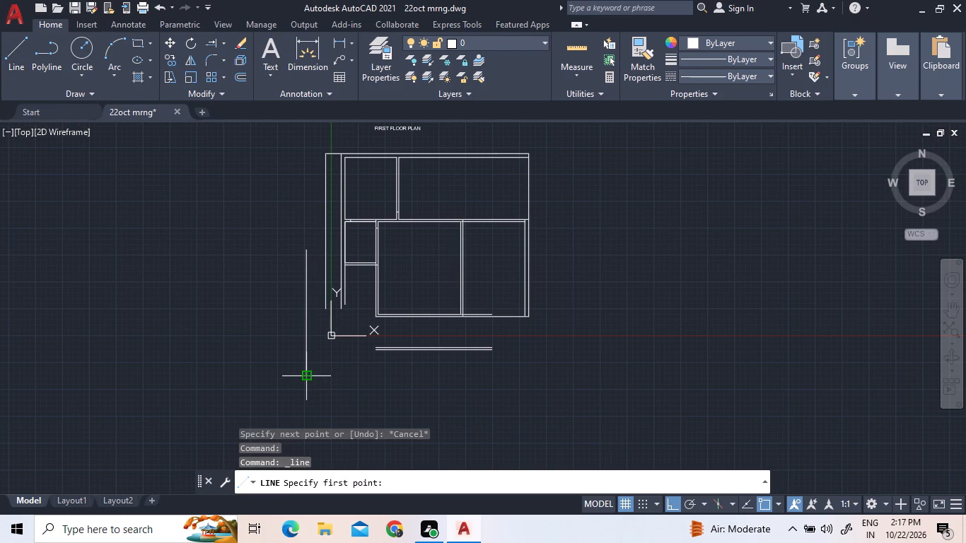
left_click(305, 379)
left_click(608, 364)
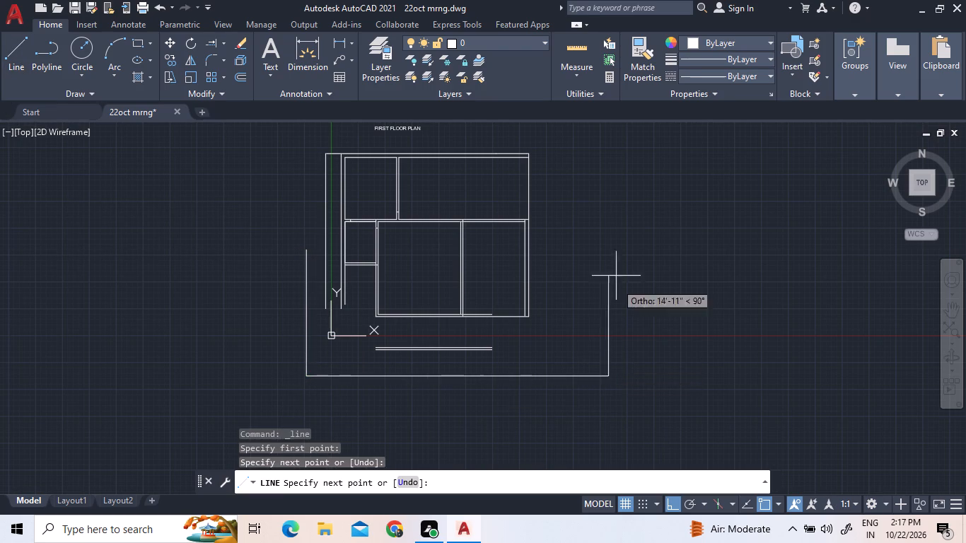
left_click(605, 230)
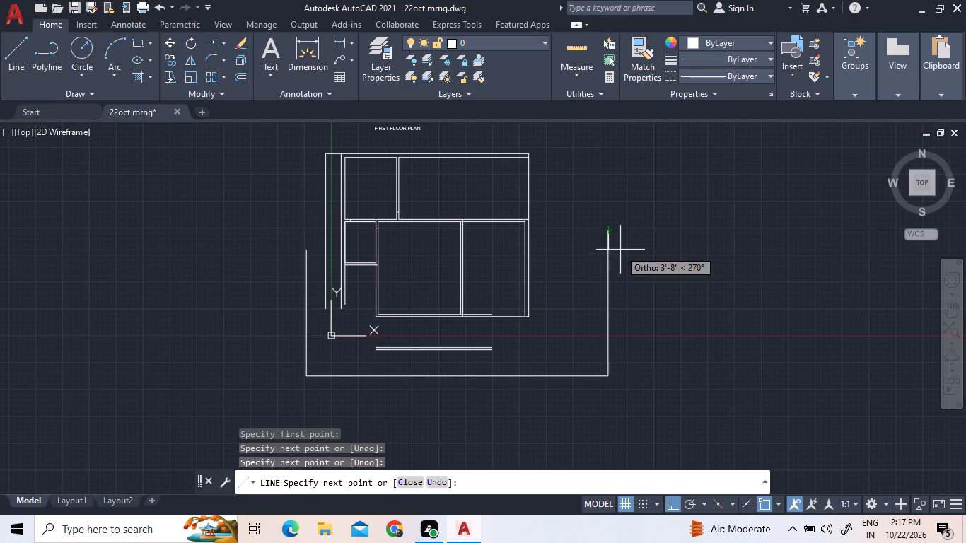
right_click(621, 252)
left_click(626, 268)
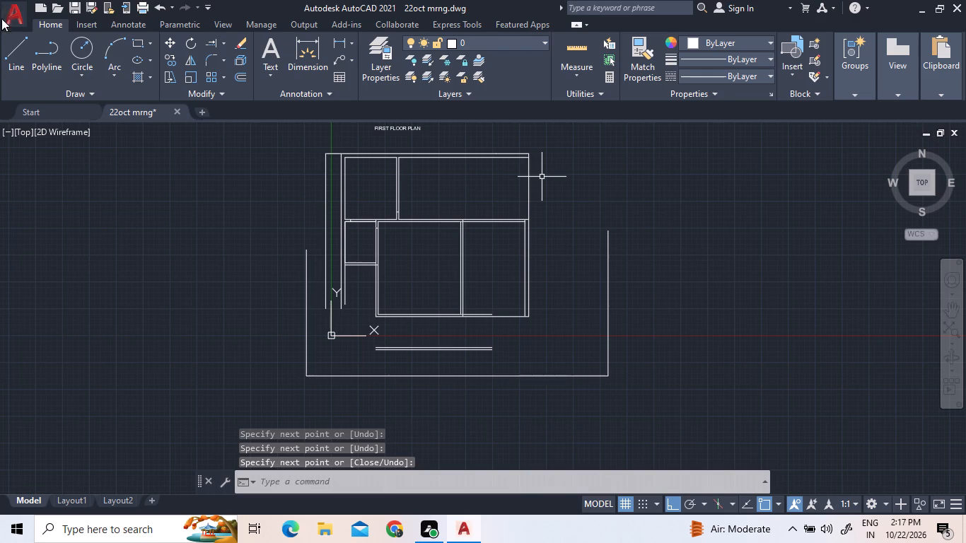
Extend the three westernmost vertical wall lines south to the frame's horizontal line.
left_click(211, 47)
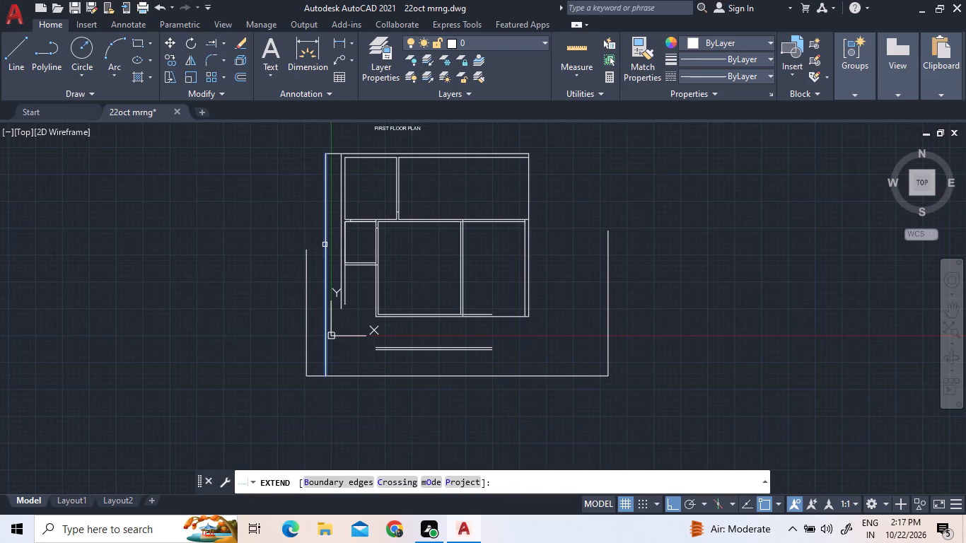
left_click(326, 245)
left_click(340, 247)
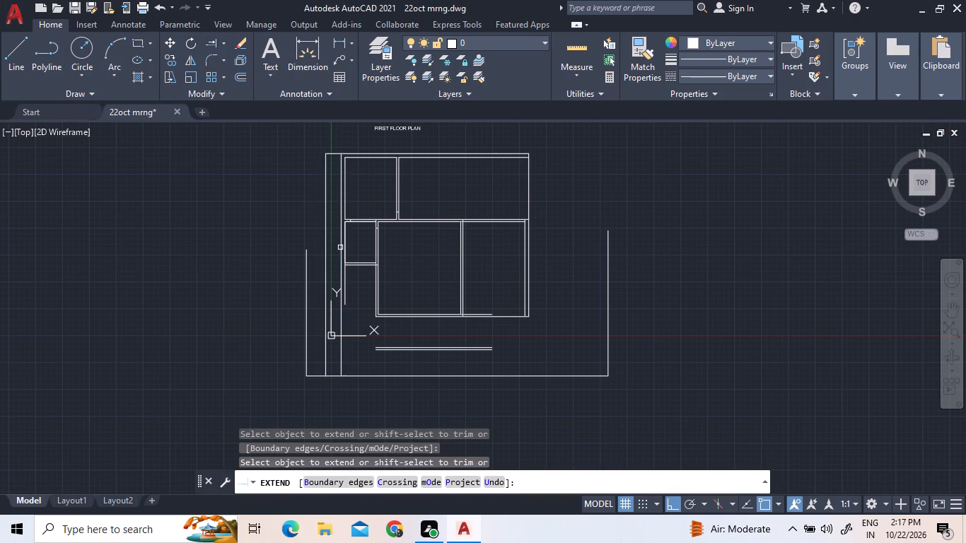
left_click(345, 273)
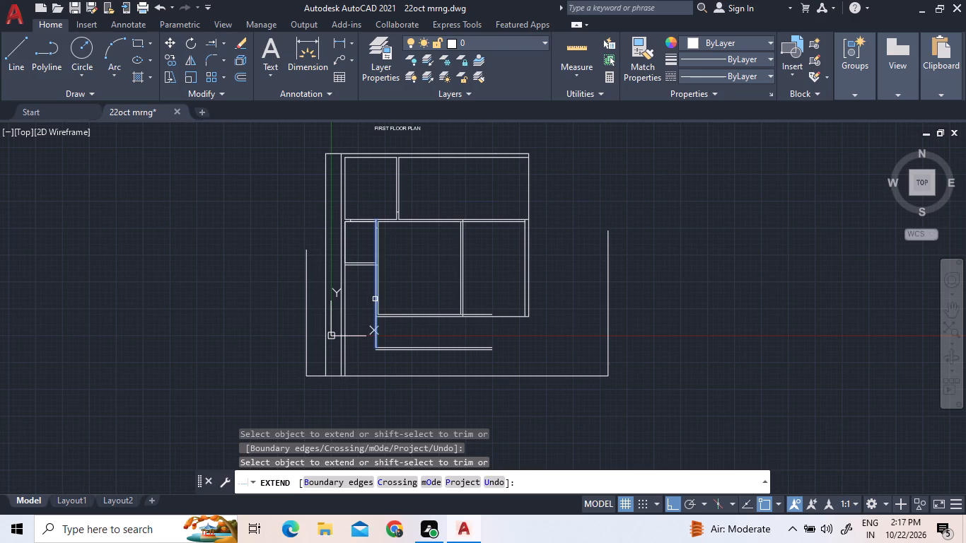
Extend both lines of the large room's west wall south to the frame's horizontal line.
double_click(375, 300)
left_click(375, 300)
double_click(375, 300)
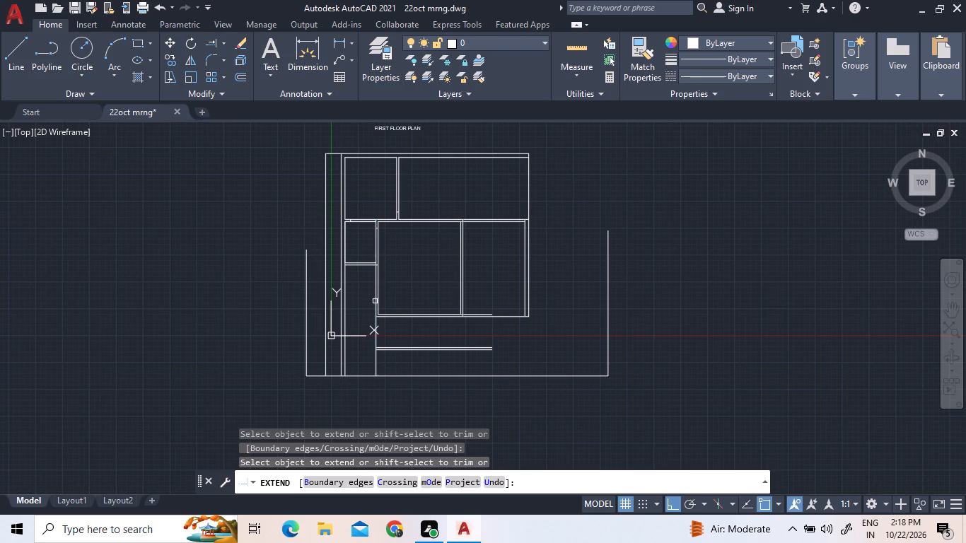
scroll(379, 302, "up", 3)
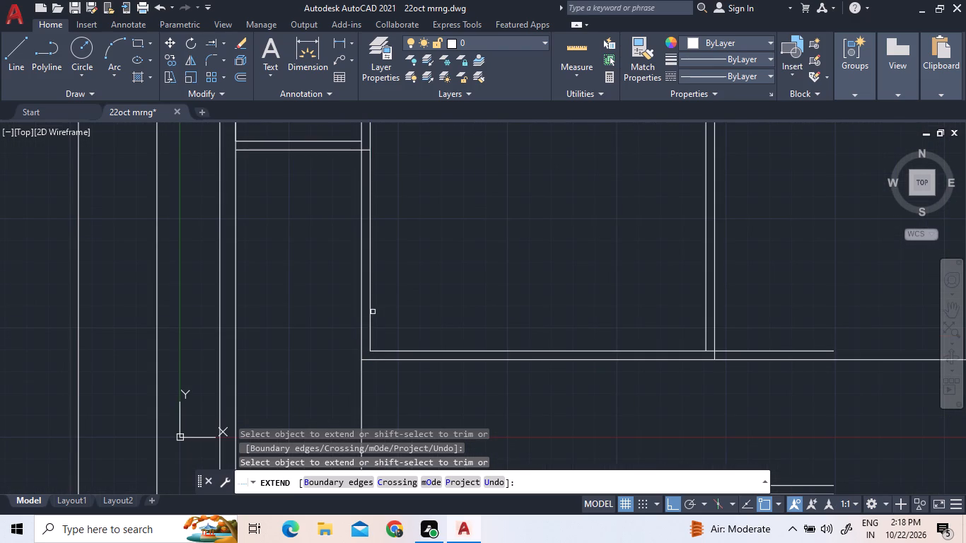
triple_click(371, 313)
triple_click(371, 313)
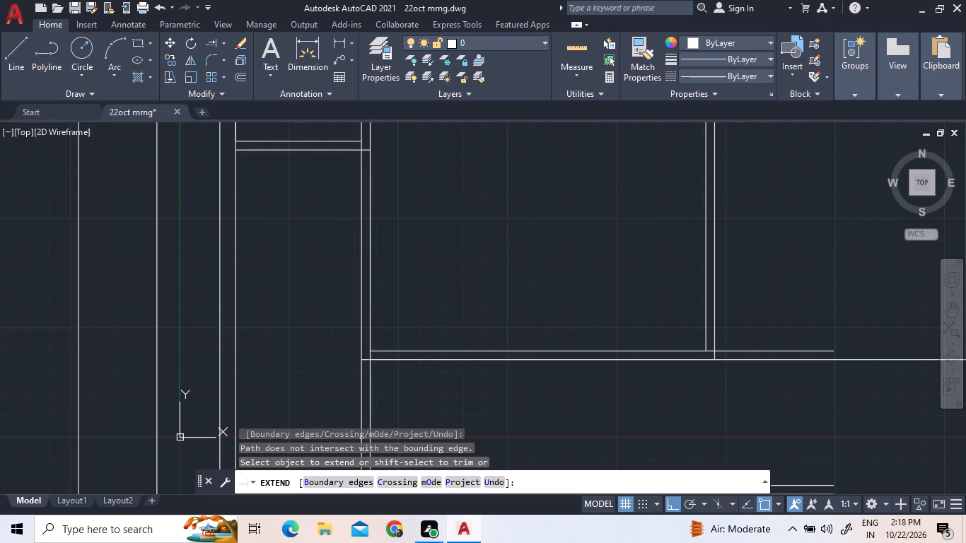
left_click(371, 313)
scroll(374, 293, "down", 3)
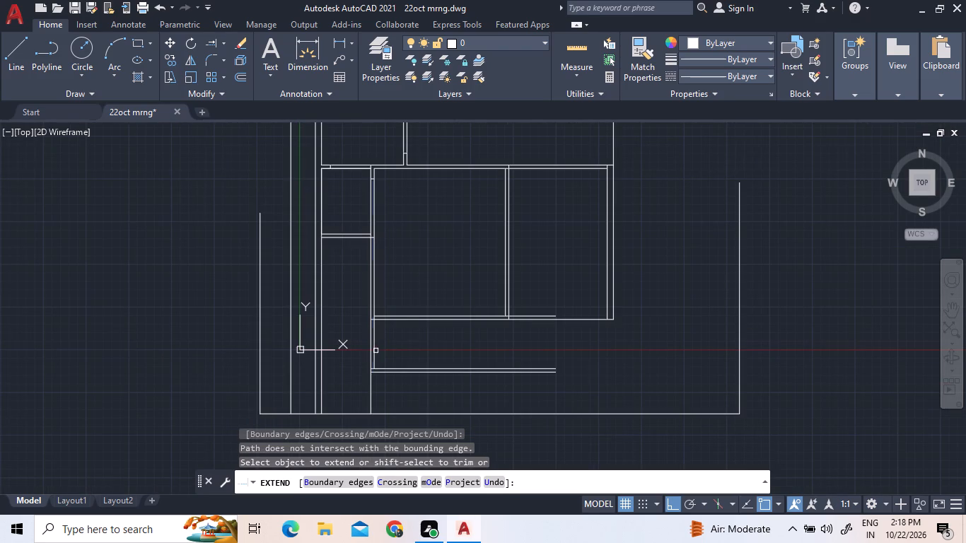
left_click(375, 351)
left_click(375, 351)
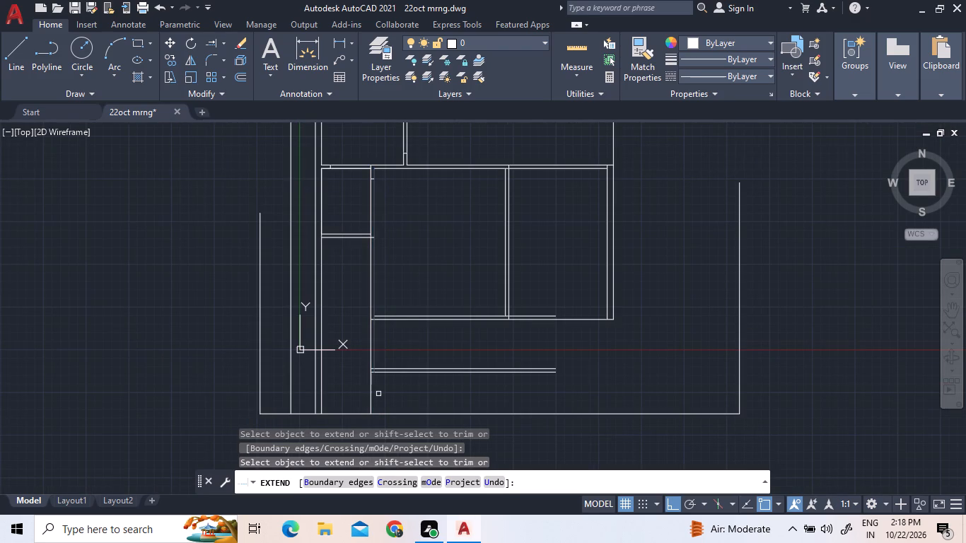
left_click(373, 358)
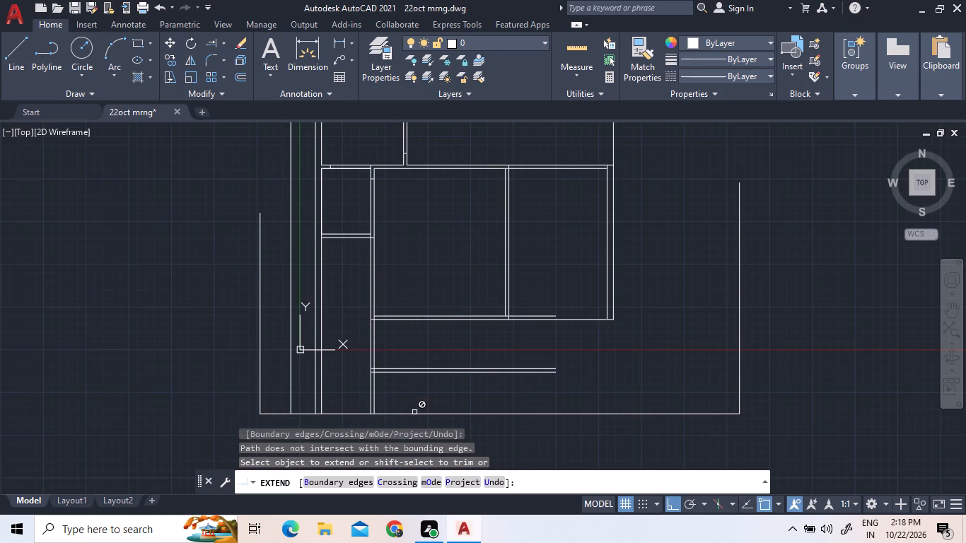
Extend the pair of horizontal wall lines south of the large room west to the plan's westernmost wall line.
left_click(415, 390)
left_click(407, 328)
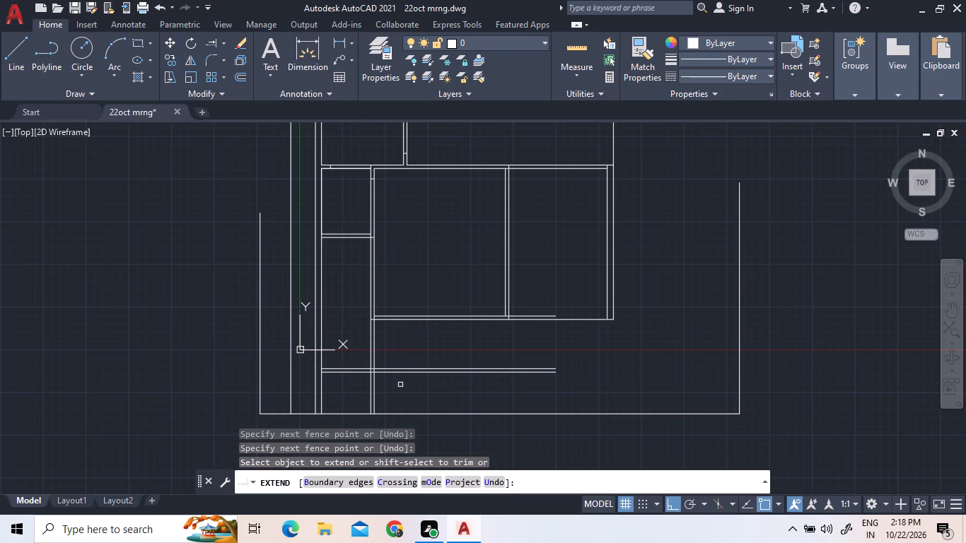
left_click_drag(401, 390, 402, 373)
left_click(402, 333)
left_click(412, 406)
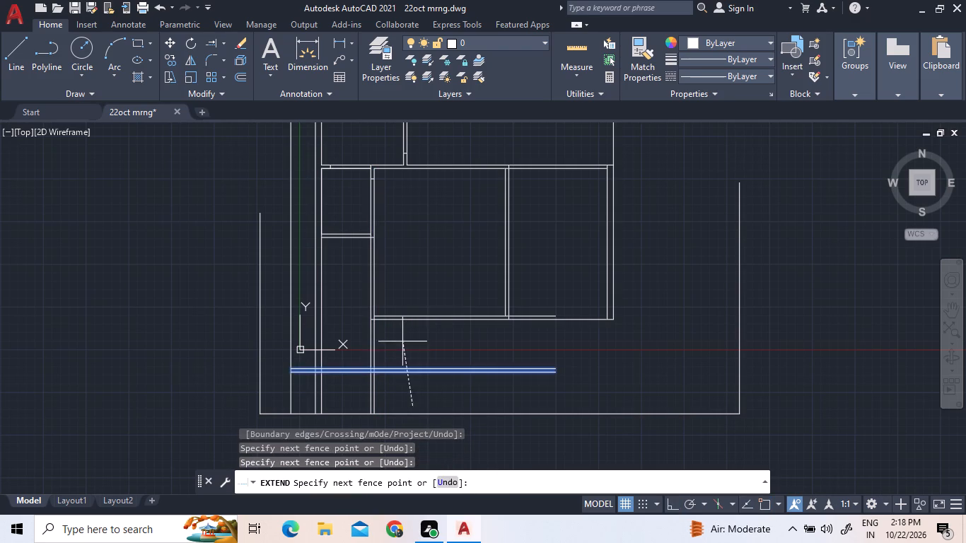
left_click(402, 341)
Extend the pair of horizontal wall lines along the south of the two large rooms east to the next boundaries.
left_click(487, 349)
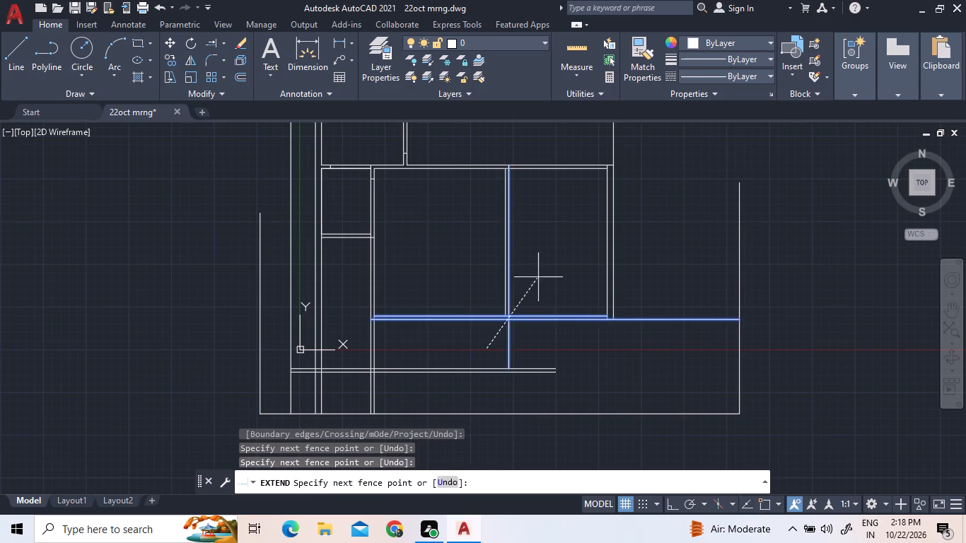
left_click(542, 280)
Extend both lines of the plan's east wall south to the frame's horizontal line.
left_click(644, 284)
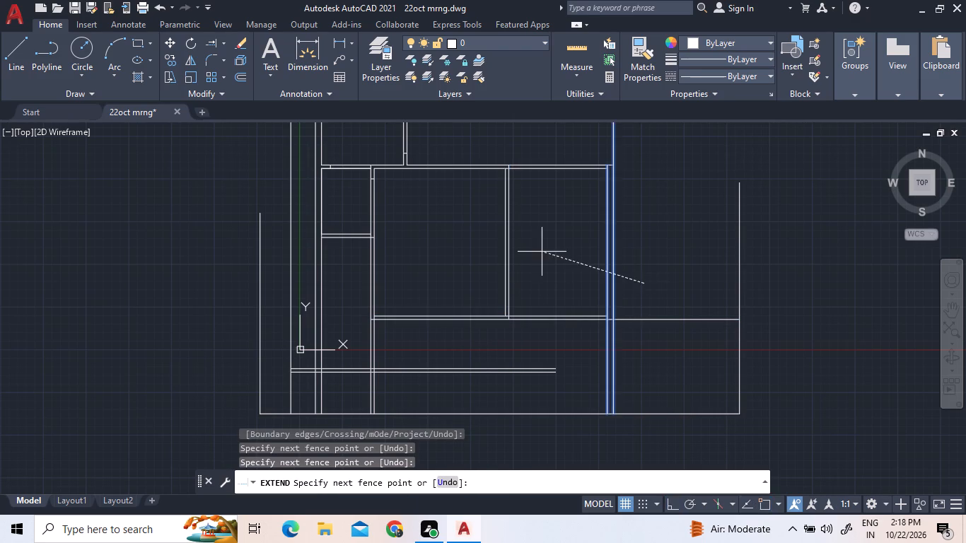
left_click(542, 252)
Extend the southernmost pair of horizontal wall lines east to the outer line of the east wall.
left_click(525, 389)
left_click(537, 354)
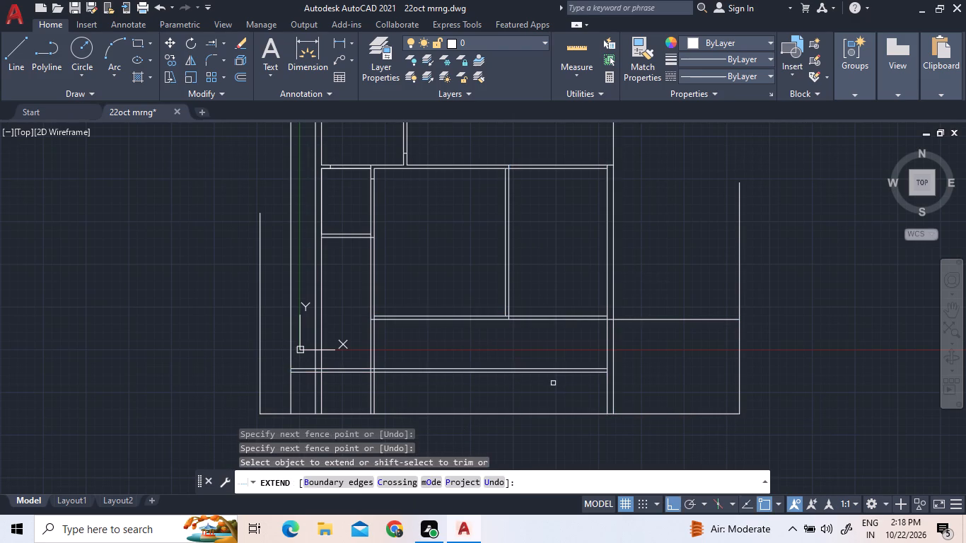
left_click(555, 383)
left_click(599, 357)
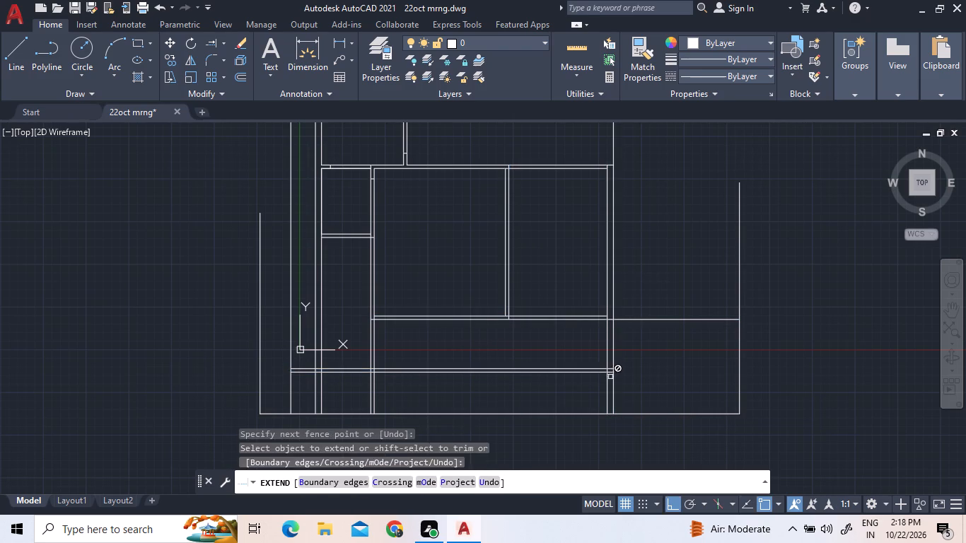
scroll(612, 371, "down", 2)
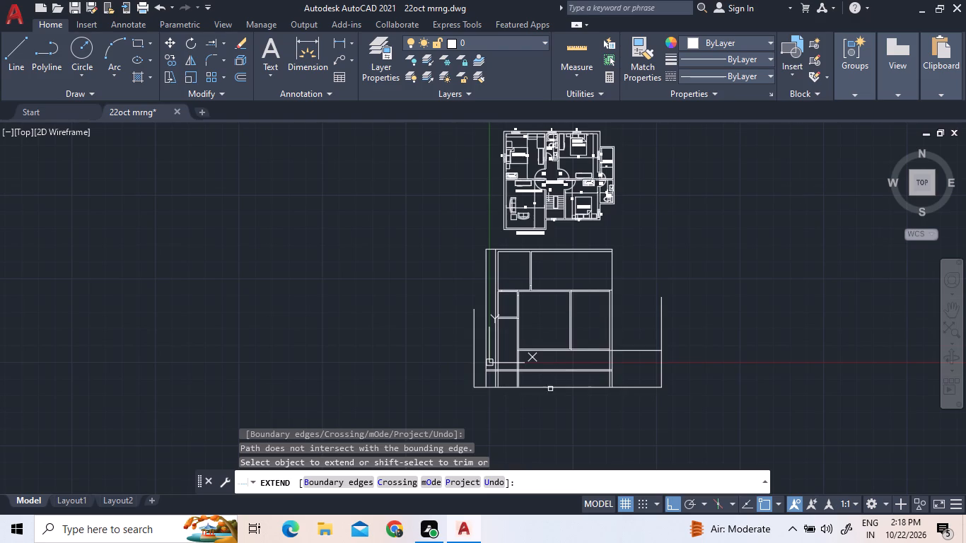
scroll(549, 390, "up", 2)
right_click(293, 243)
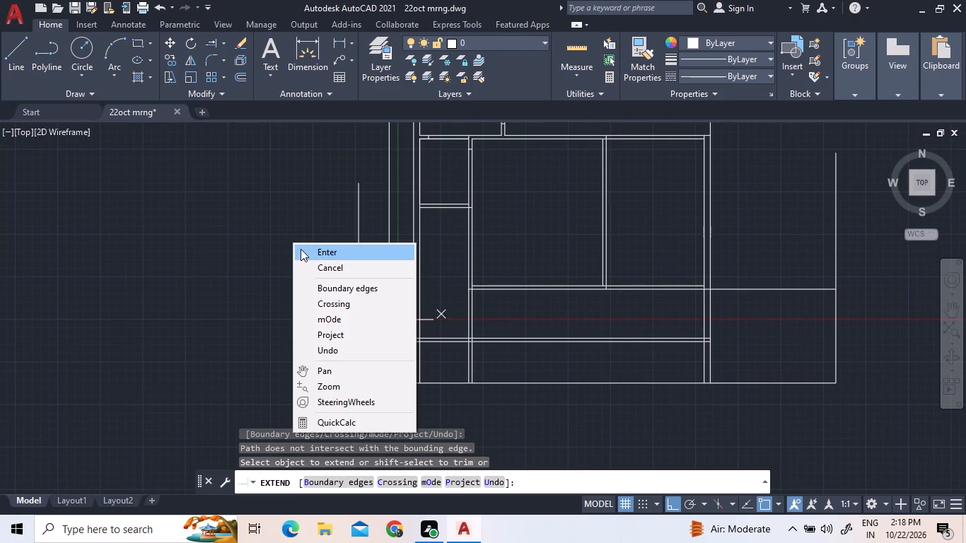
left_click(302, 251)
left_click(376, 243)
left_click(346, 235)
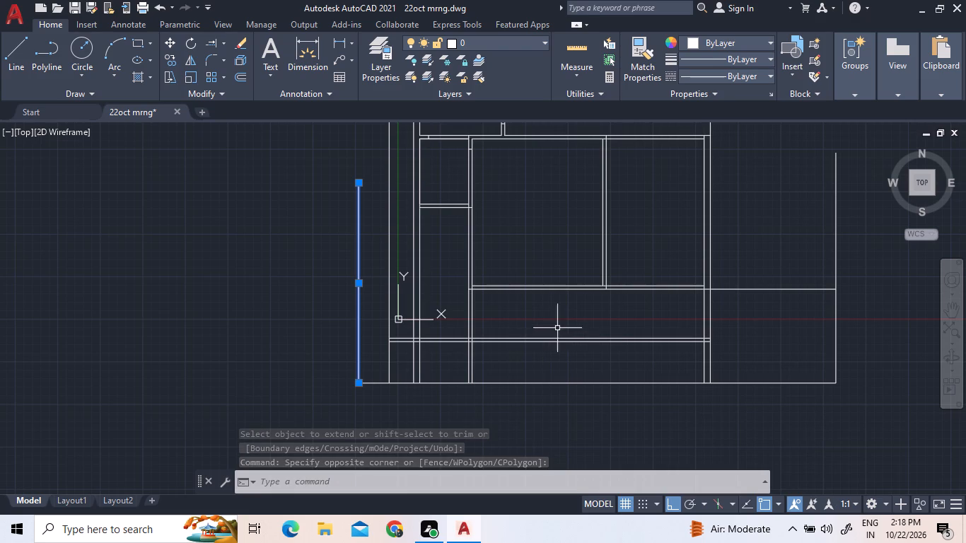
Add a vertical linear dimension across the space between the large rooms' south wall and the southernmost pair of wall lines.
middle_click_drag(806, 341, 736, 293)
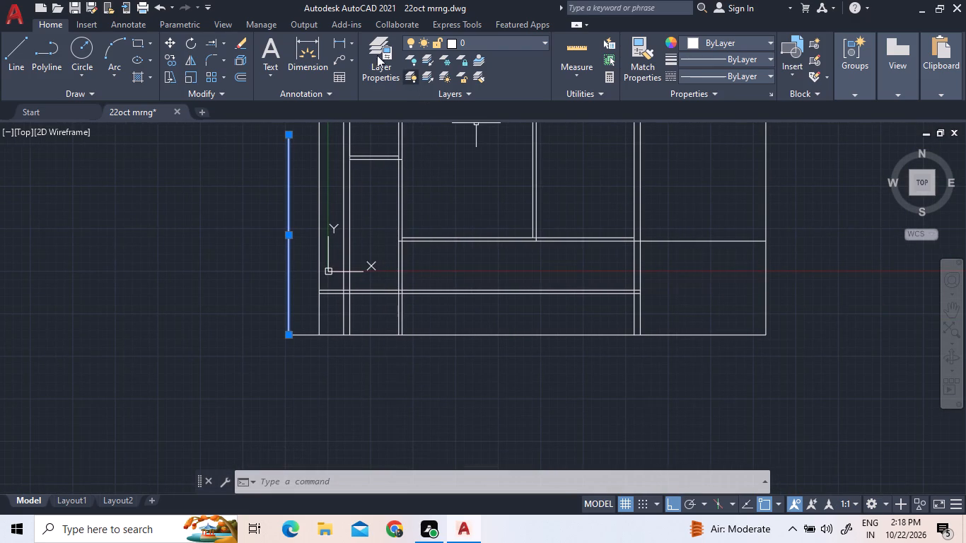
left_click(344, 45)
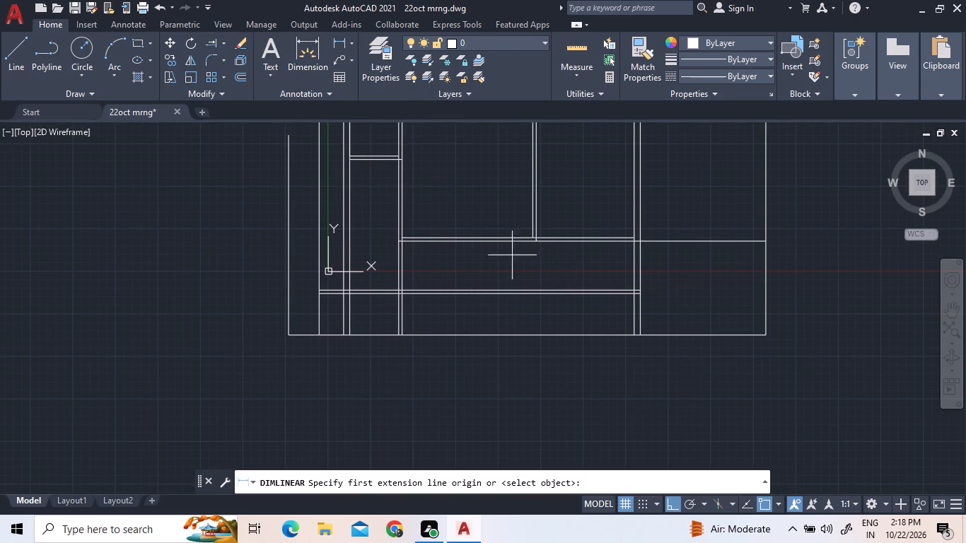
left_click(506, 244)
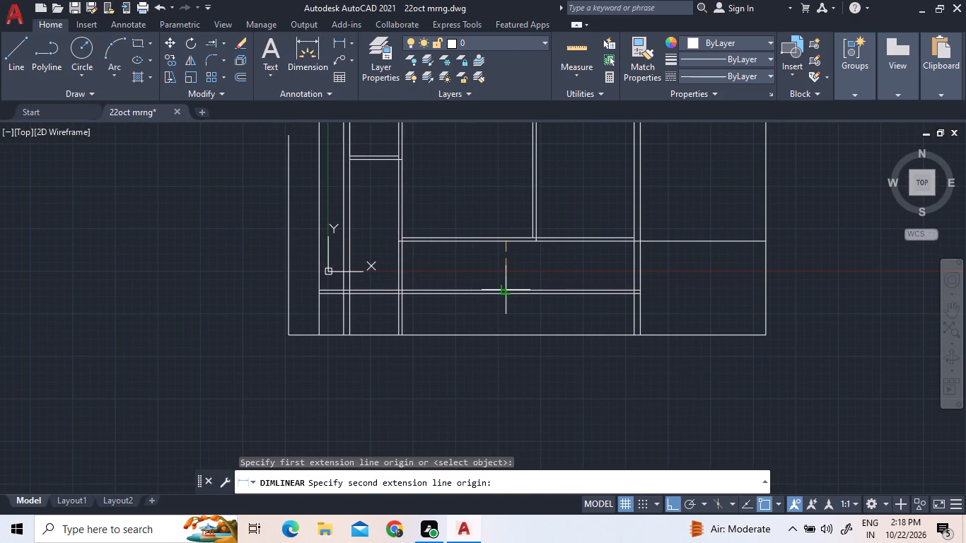
left_click(506, 288)
left_click(520, 274)
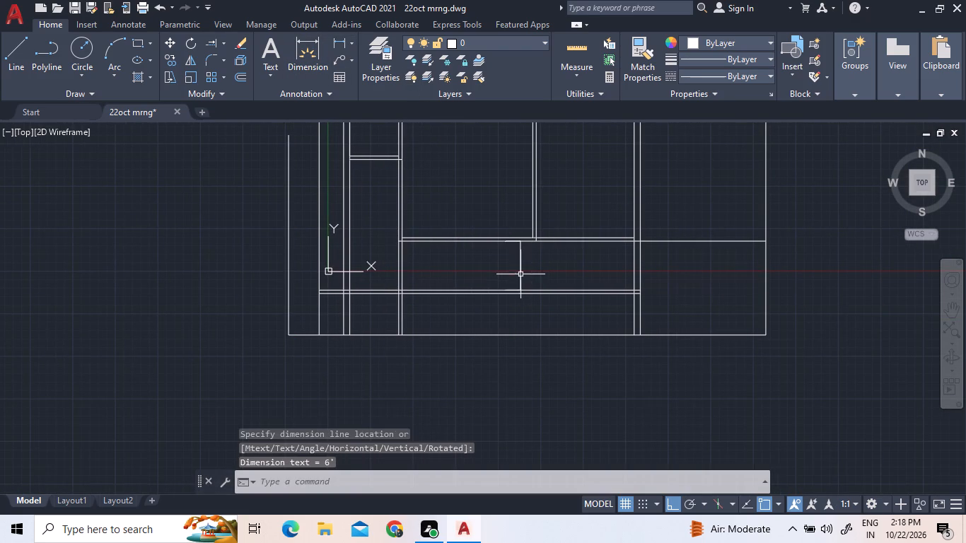
Set the text height of the new vertical dimension to 6".
scroll(516, 266, "up", 7)
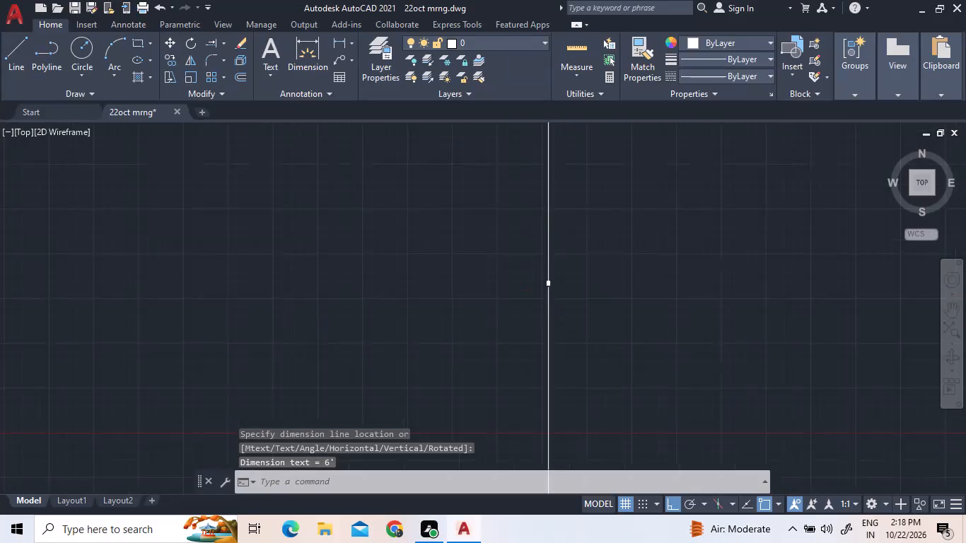
scroll(549, 250, "up", 2)
scroll(556, 361, "up", 4)
left_click(547, 293)
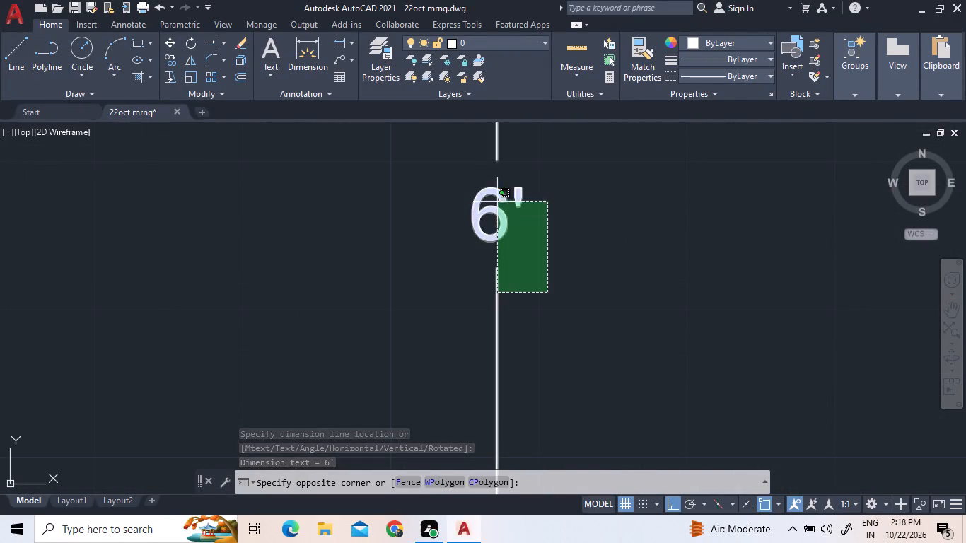
left_click(468, 190)
triple_click(489, 190)
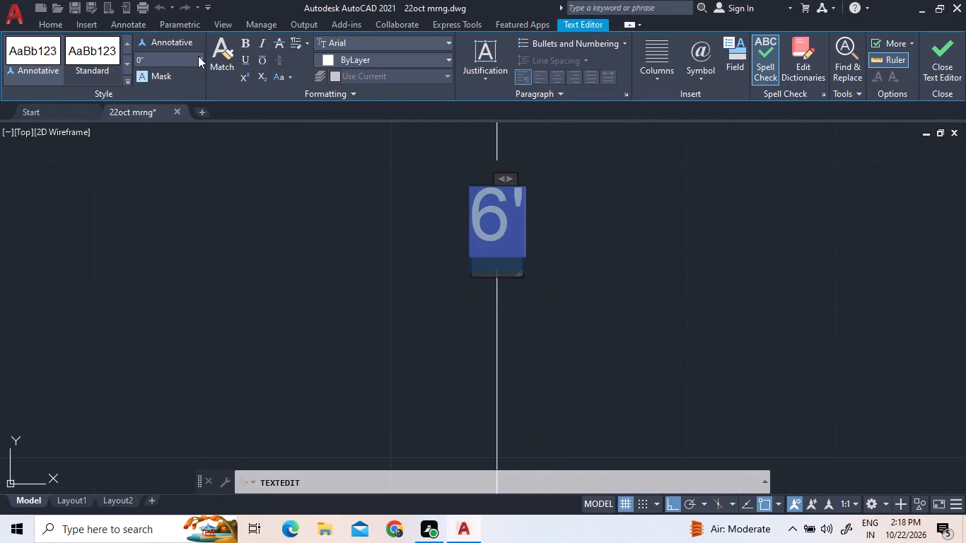
left_click(203, 57)
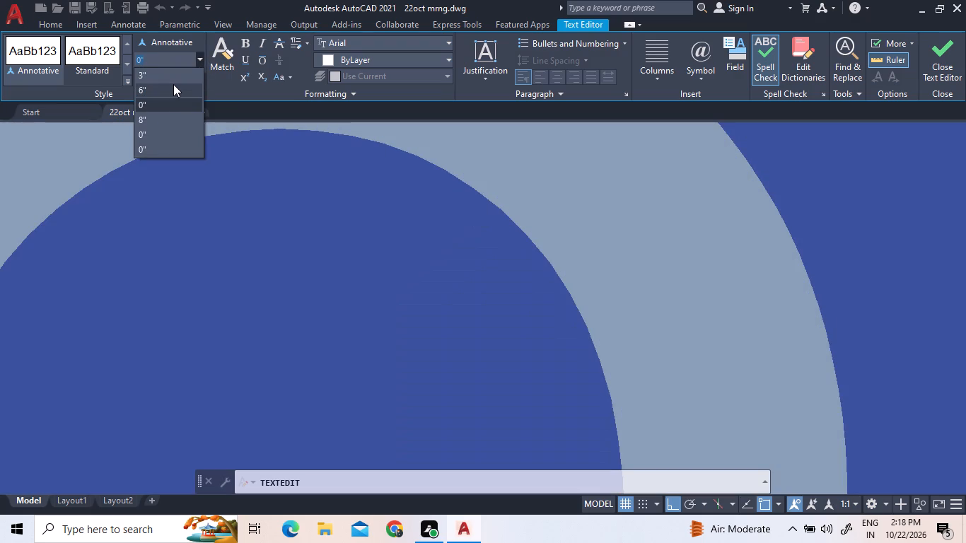
left_click(173, 84)
scroll(279, 319, "down", 8)
left_click(431, 322)
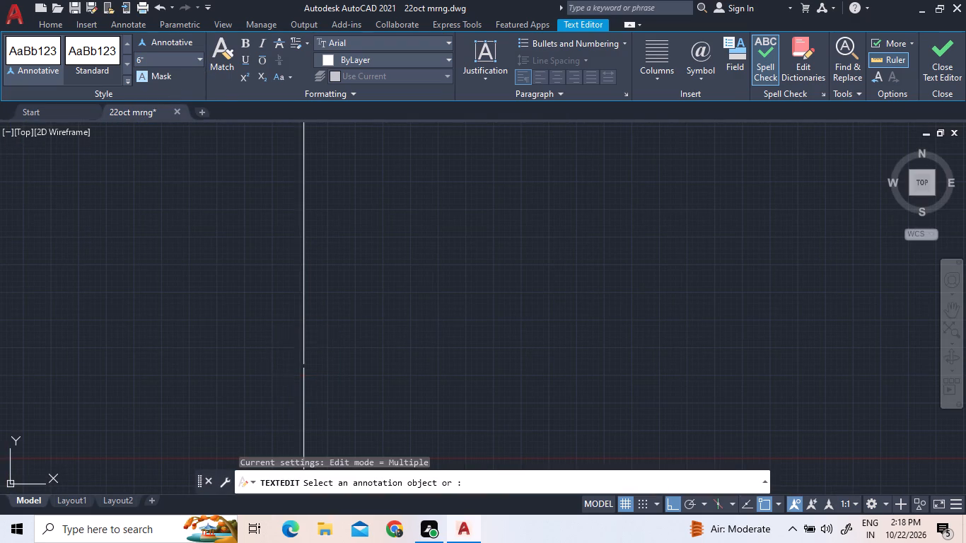
scroll(430, 318, "down", 5)
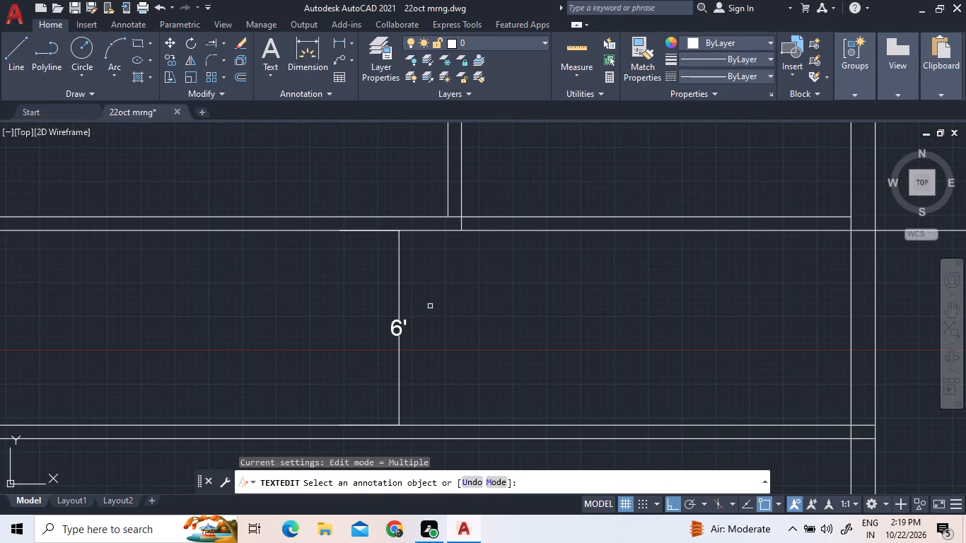
scroll(430, 305, "down", 2)
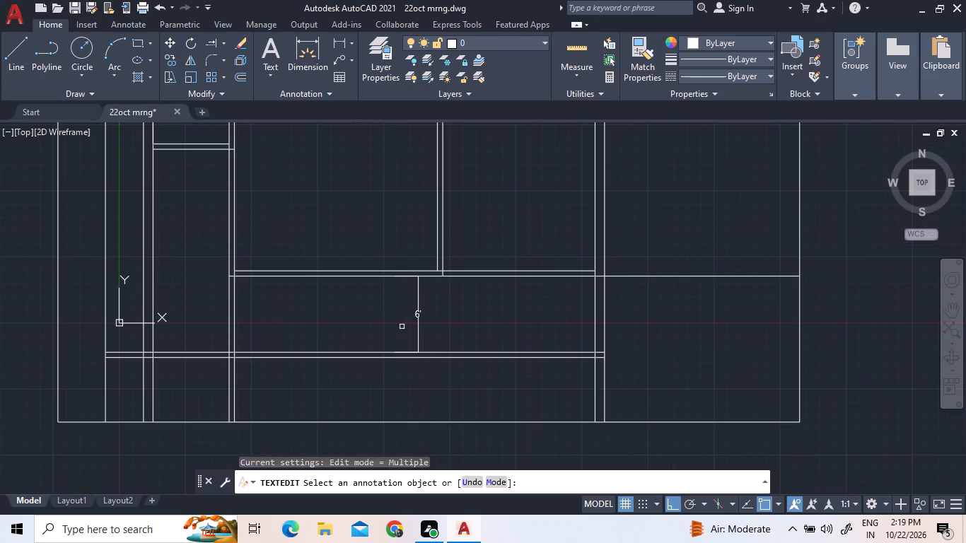
right_click(441, 308)
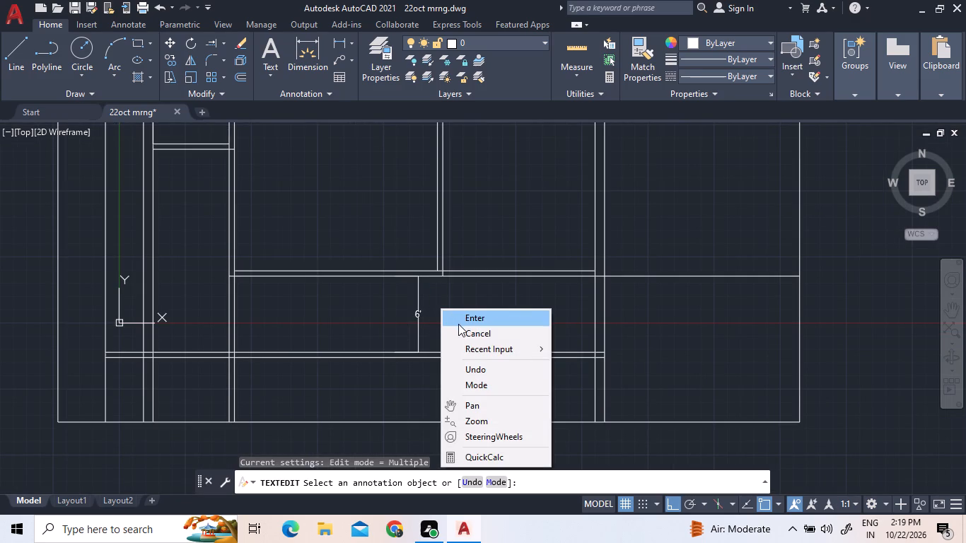
left_click(458, 324)
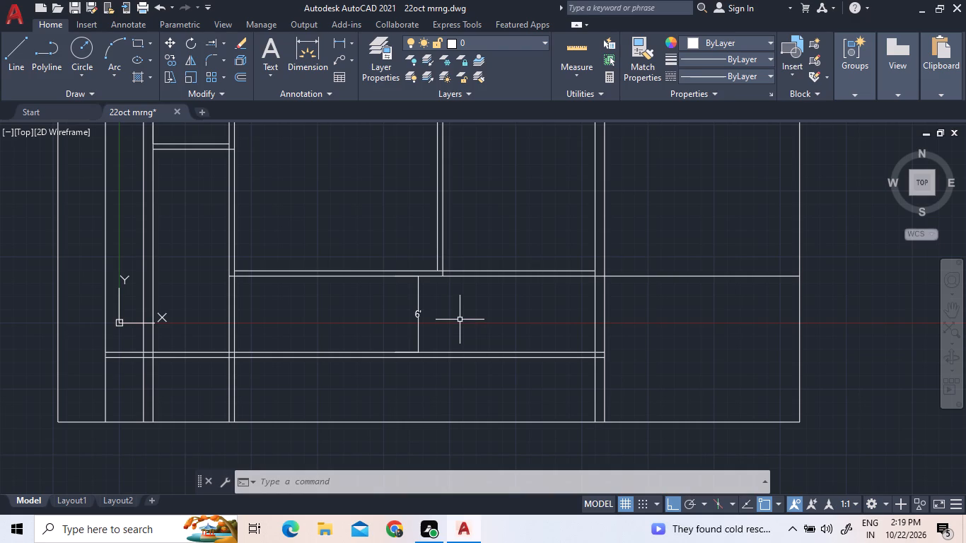
Trim the horizontal wall line and the frame's south line beyond the east wall, and remove the frame's east side.
scroll(460, 320, "down", 2)
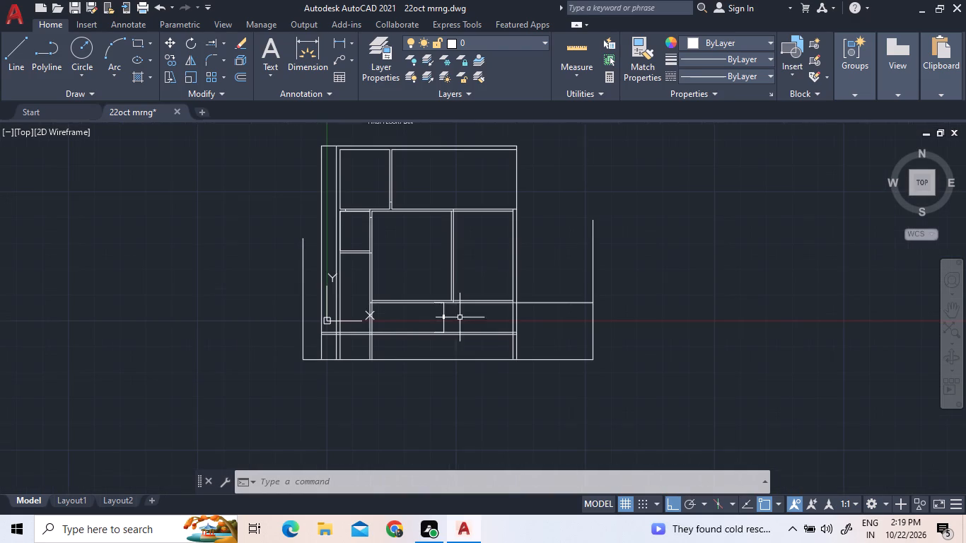
scroll(482, 291, "up", 1)
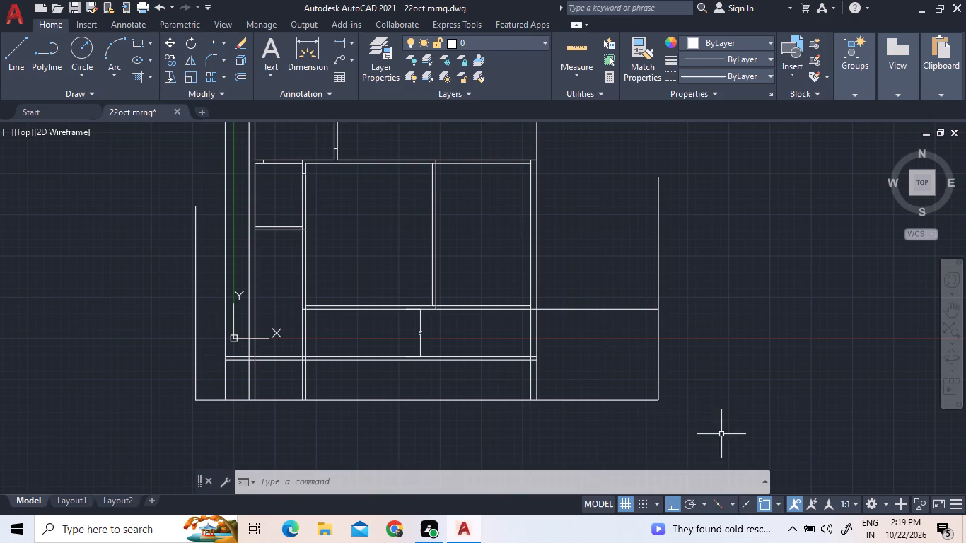
left_click(224, 47)
left_click(224, 71)
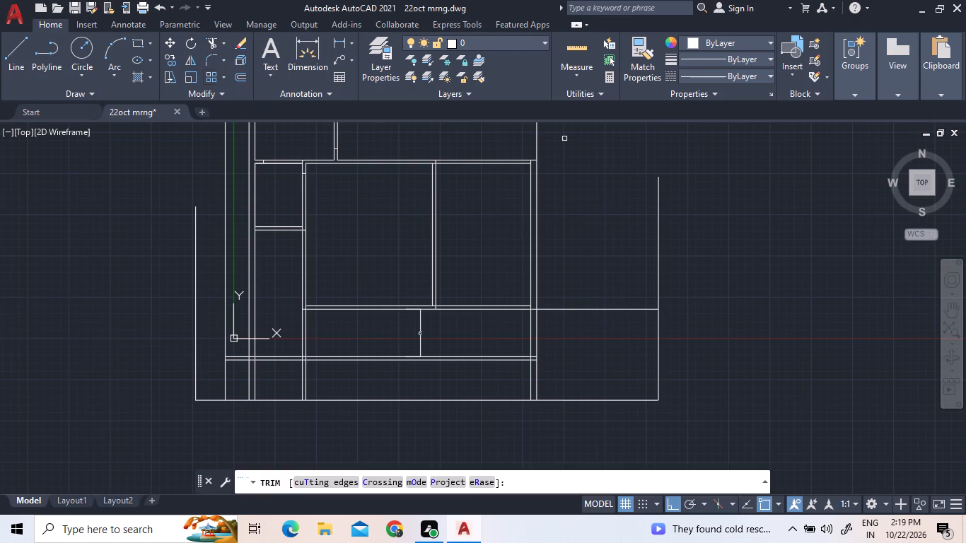
left_click(572, 313)
left_click(566, 221)
left_click(610, 416)
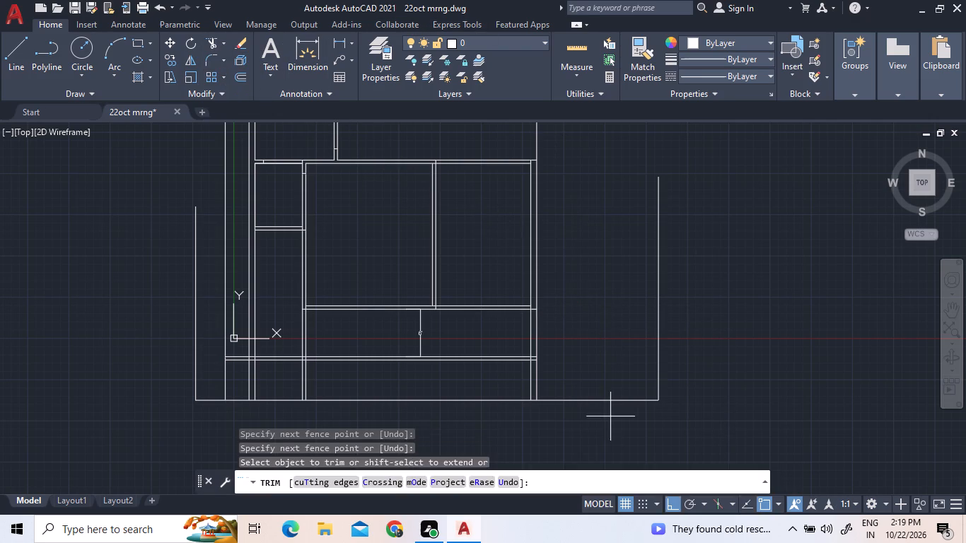
left_click(608, 286)
left_click(665, 273)
left_click(639, 259)
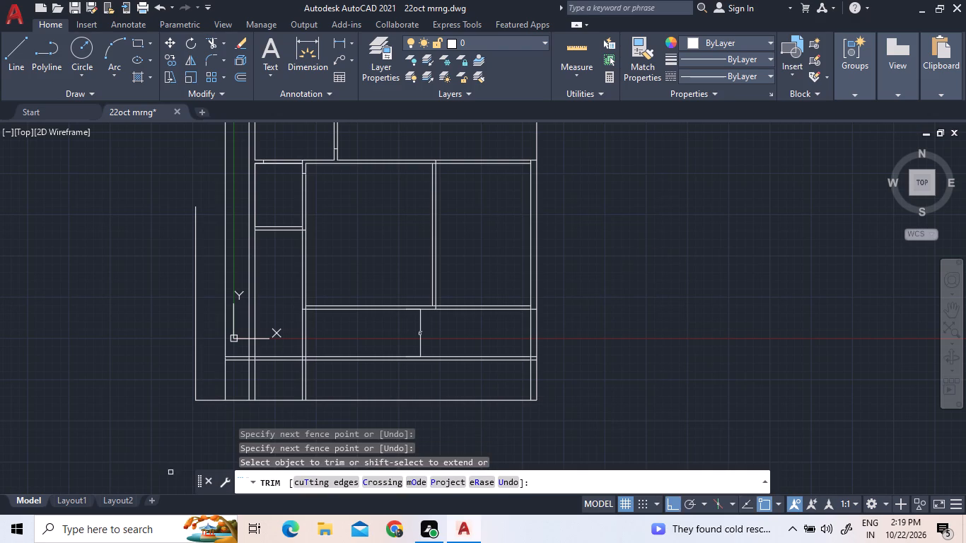
Remove the frame's west side and trim its south line back to the plan's westernmost wall line.
left_click(209, 358)
left_click(151, 339)
left_click(198, 360)
left_click(223, 457)
Examine the trimmed plan outline and the junction of the large rooms' south wall with the east wall.
scroll(86, 303, "down", 2)
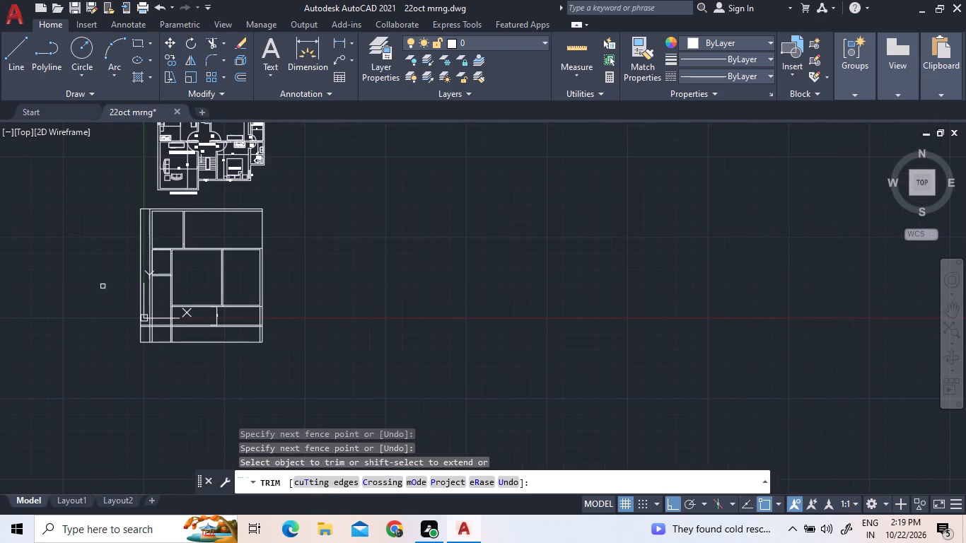
scroll(95, 229, "up", 2)
middle_click_drag(407, 333, 378, 286)
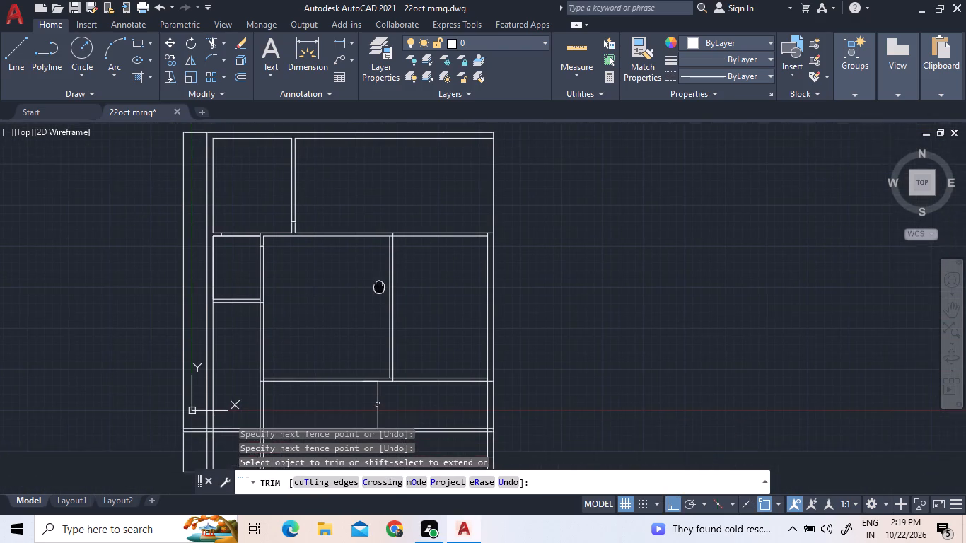
middle_click_drag(378, 286, 363, 275)
scroll(409, 385, "up", 1)
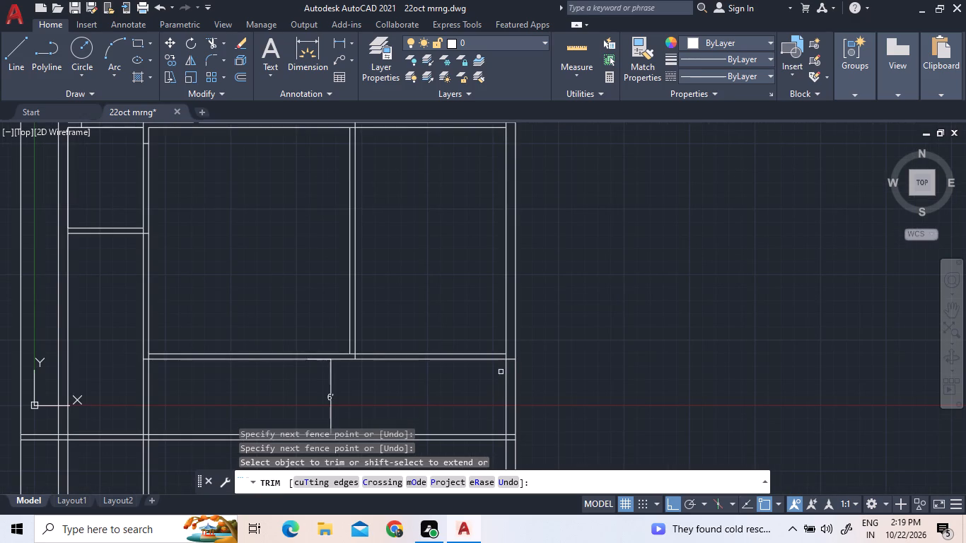
scroll(511, 368, "up", 3)
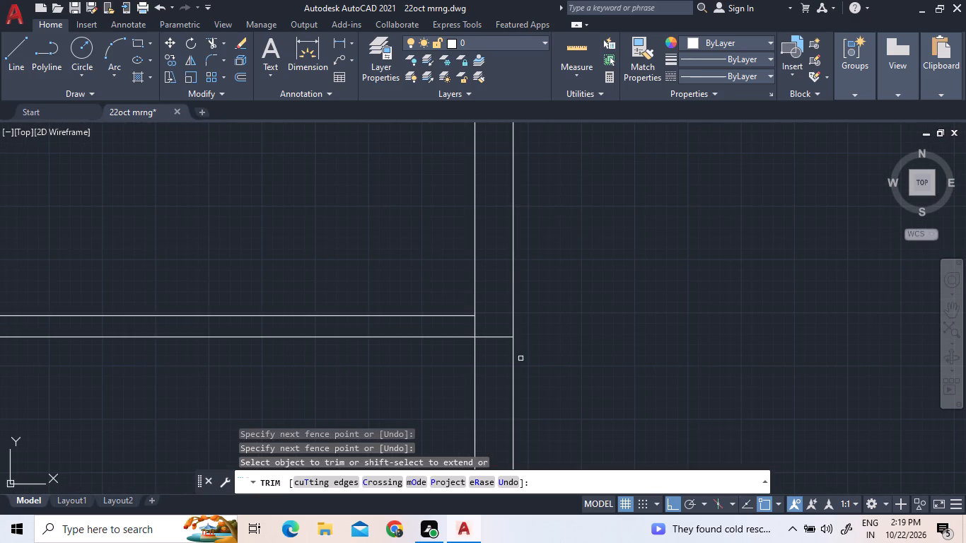
scroll(520, 358, "down", 3)
Add a horizontal linear dimension between the inner faces of the eastern large room's east and west walls.
middle_click_drag(565, 282, 499, 197)
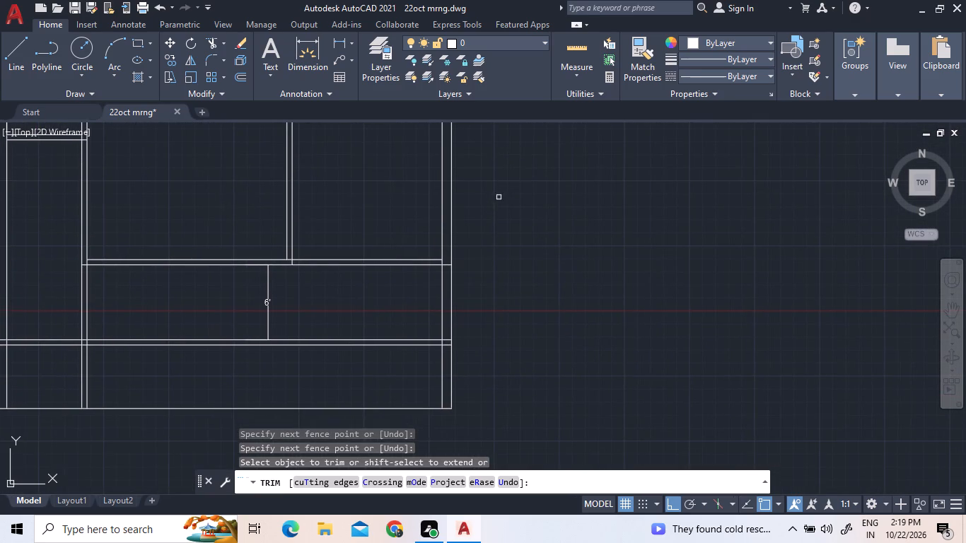
left_click(342, 40)
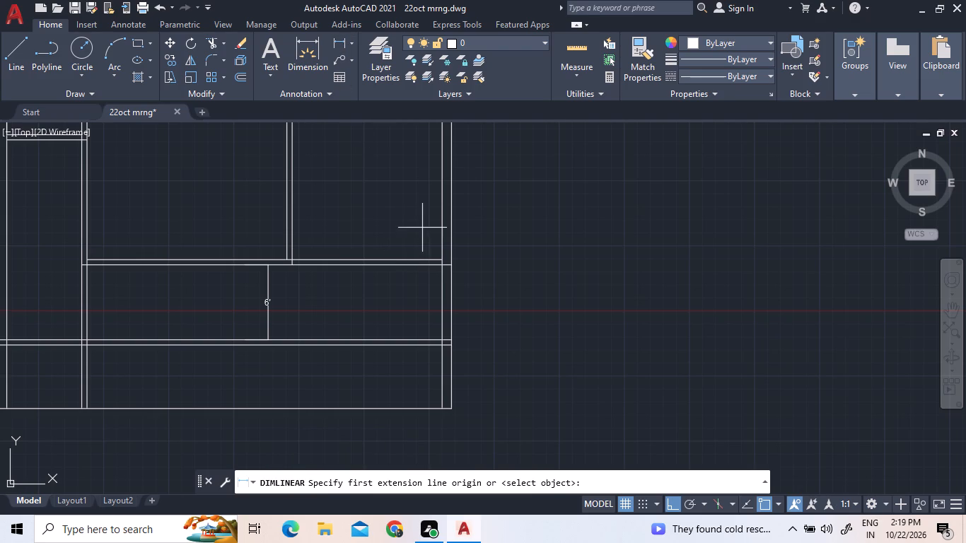
left_click(440, 226)
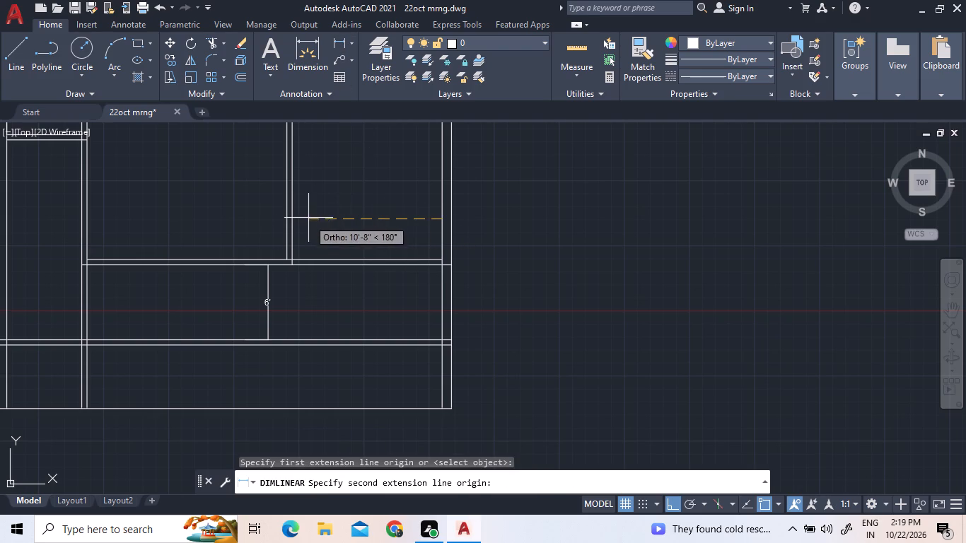
scroll(302, 217, "up", 3)
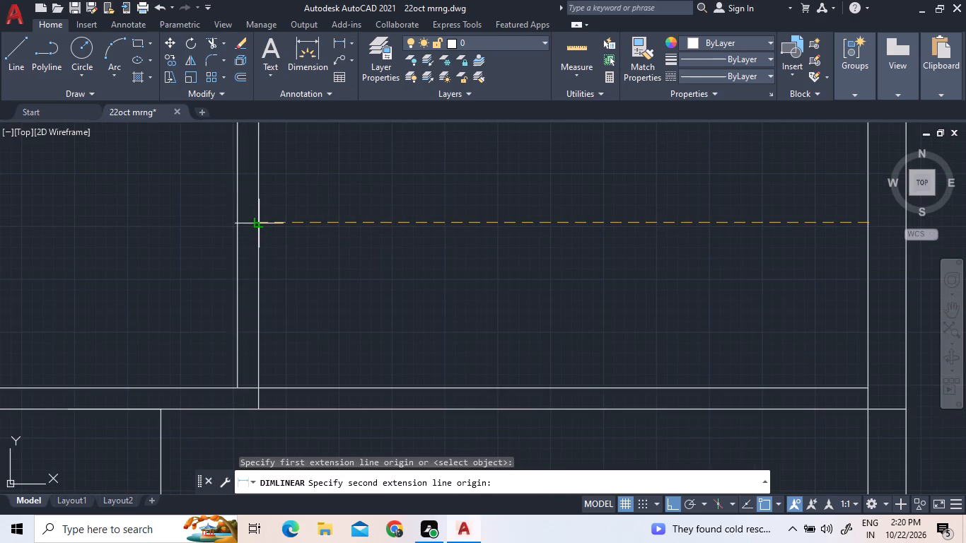
left_click(260, 229)
left_click(284, 281)
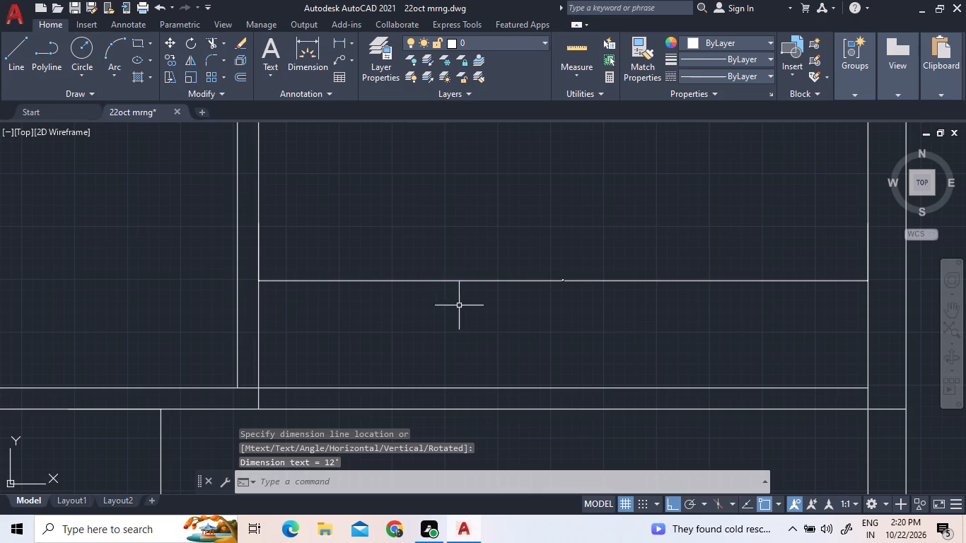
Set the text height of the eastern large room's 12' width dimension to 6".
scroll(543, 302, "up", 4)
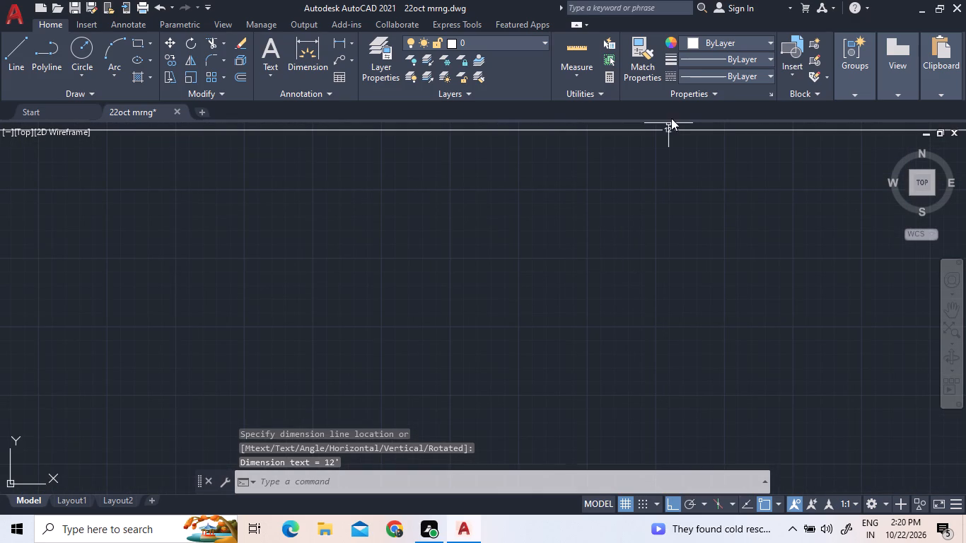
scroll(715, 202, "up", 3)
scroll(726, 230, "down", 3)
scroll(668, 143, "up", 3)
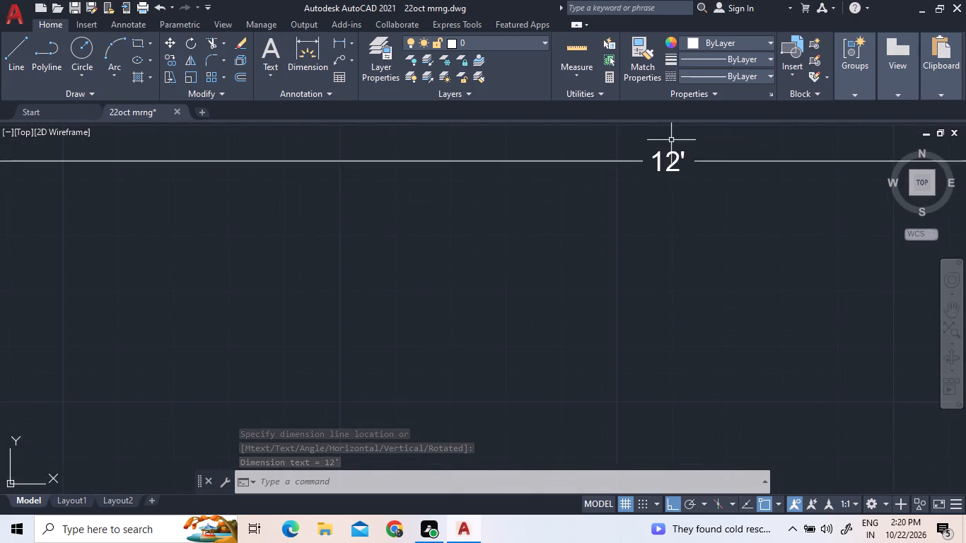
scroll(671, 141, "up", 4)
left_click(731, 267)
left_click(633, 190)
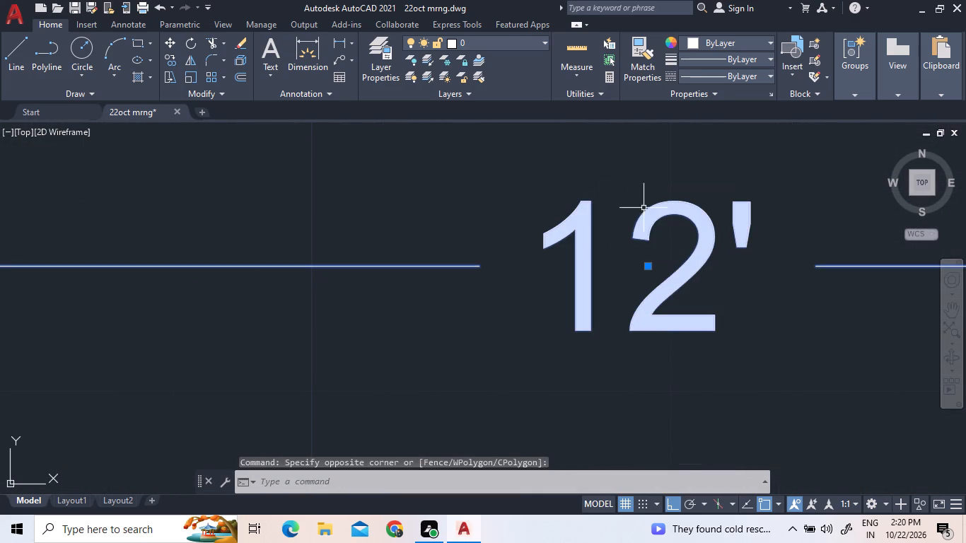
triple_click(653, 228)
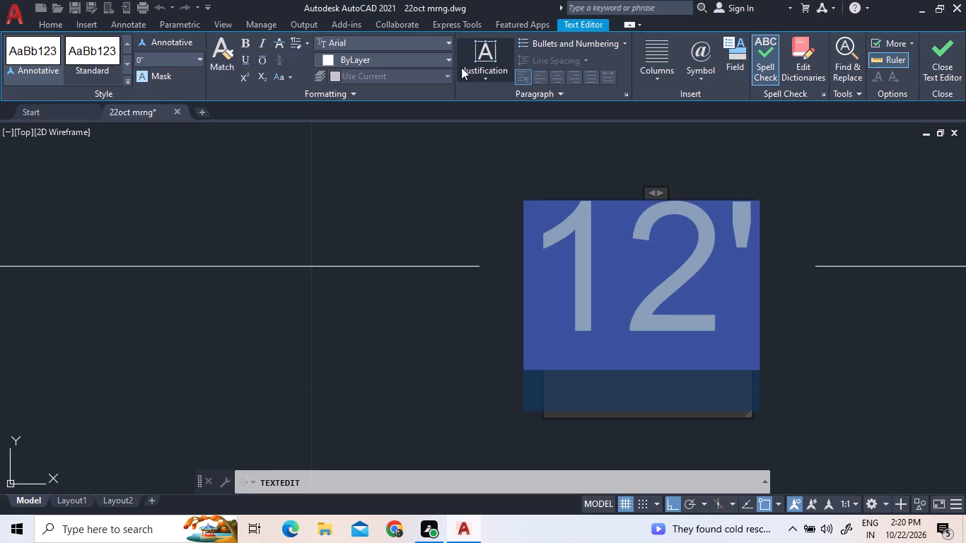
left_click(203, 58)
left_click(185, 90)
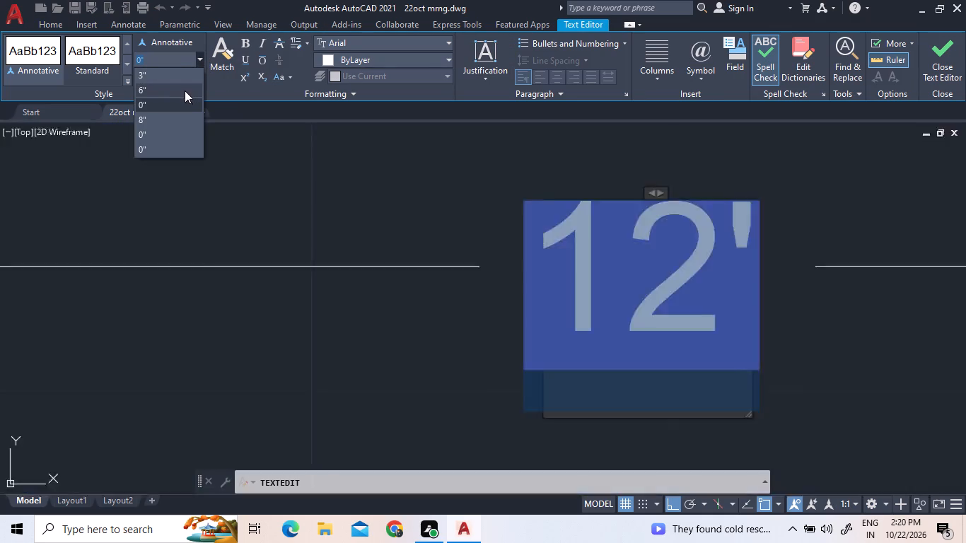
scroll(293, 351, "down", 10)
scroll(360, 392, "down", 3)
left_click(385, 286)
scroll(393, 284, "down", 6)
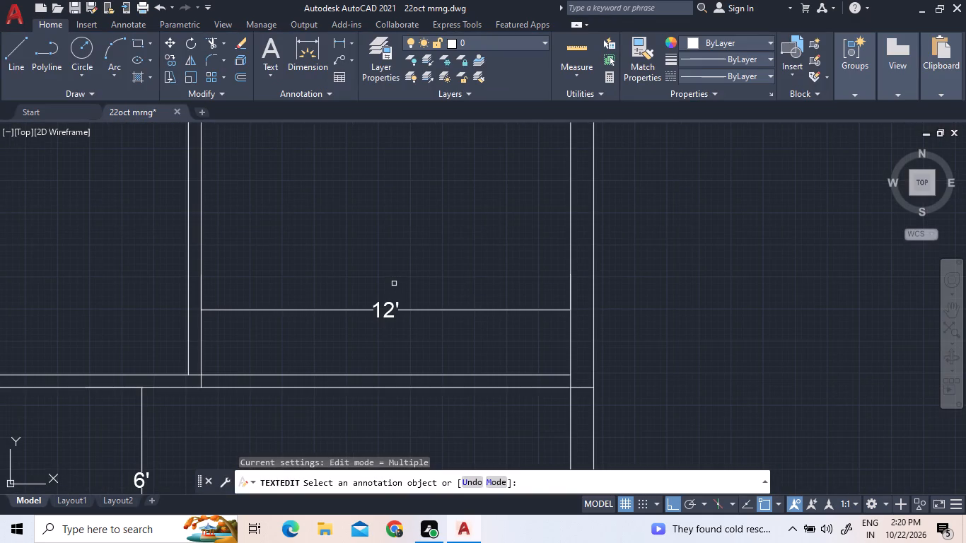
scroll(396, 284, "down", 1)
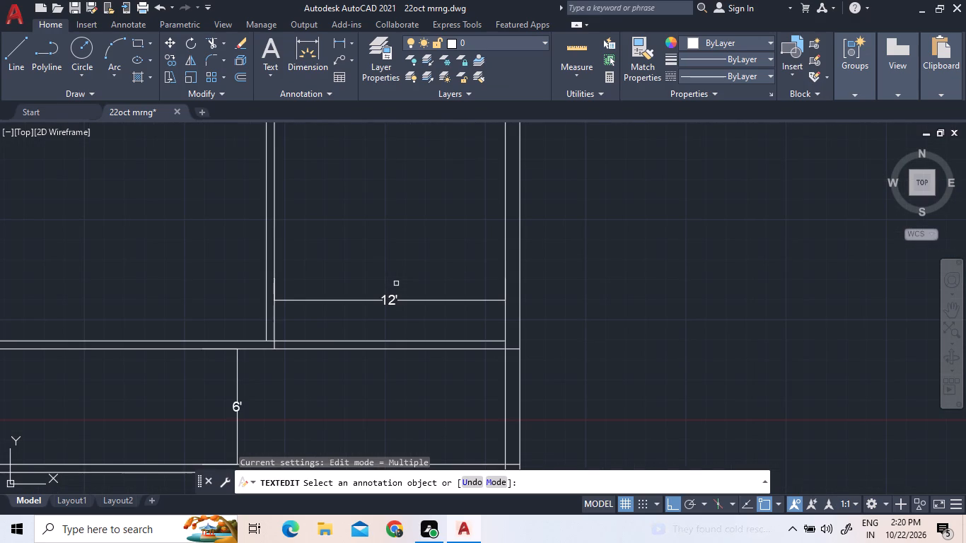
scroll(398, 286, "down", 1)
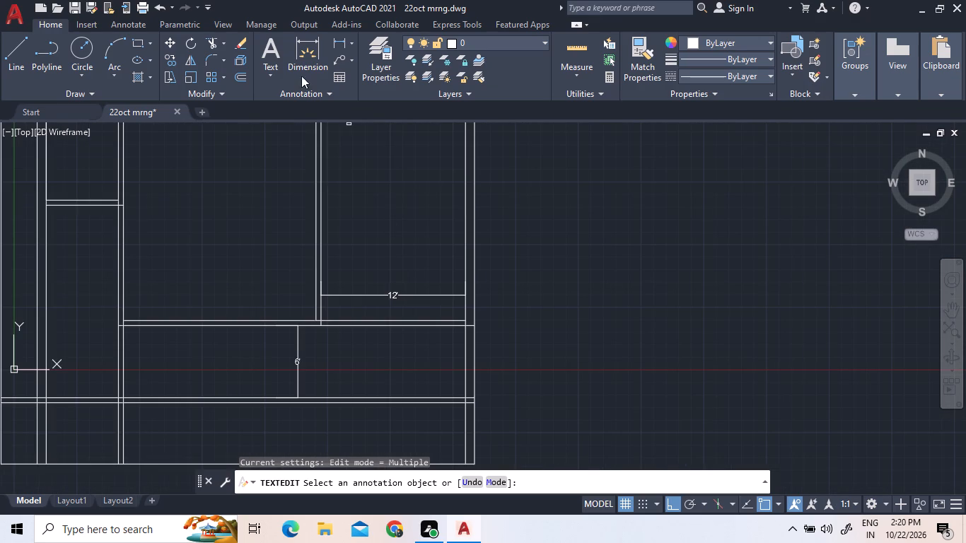
Trim away both south wall lines of the eastern large room, from the partition to the east wall's outer face.
left_click(214, 46)
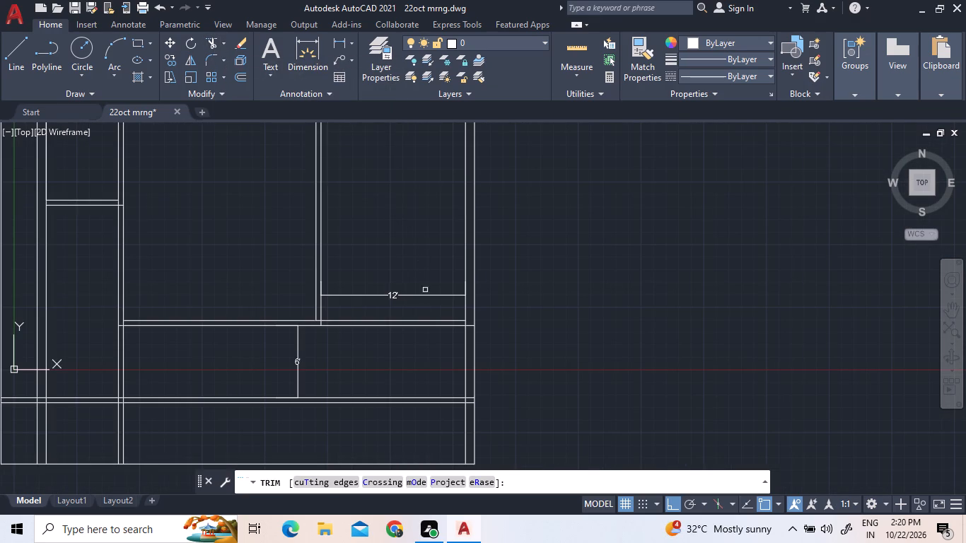
left_click(424, 329)
left_click(427, 315)
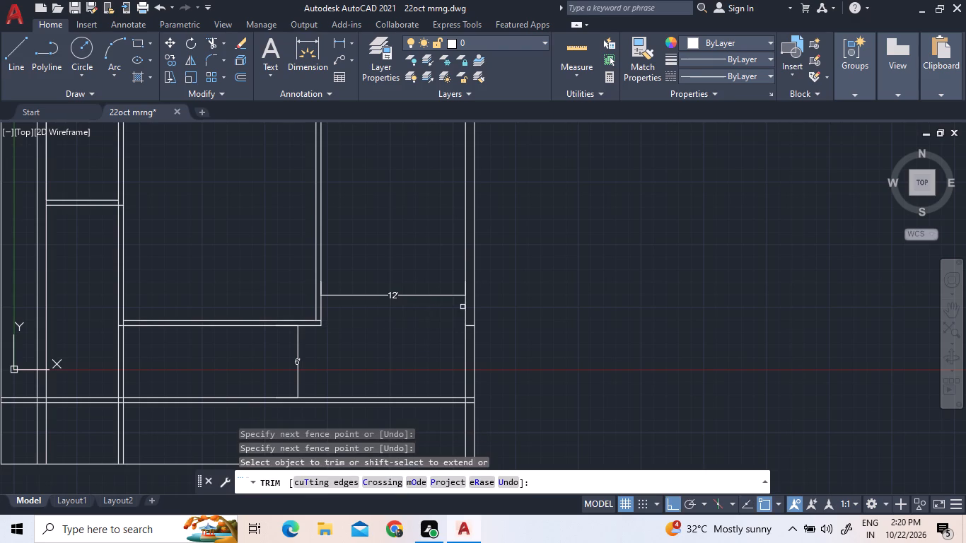
left_click(472, 325)
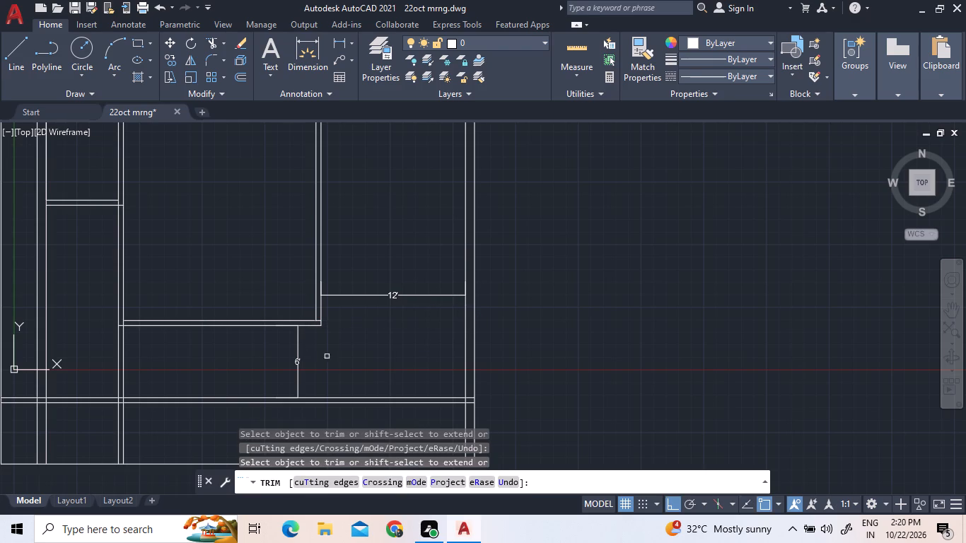
Extend both lines of the partition between the large rooms south to the wall below the 6' wide space.
left_click(227, 45)
left_click(243, 82)
left_click(421, 260)
left_click(277, 257)
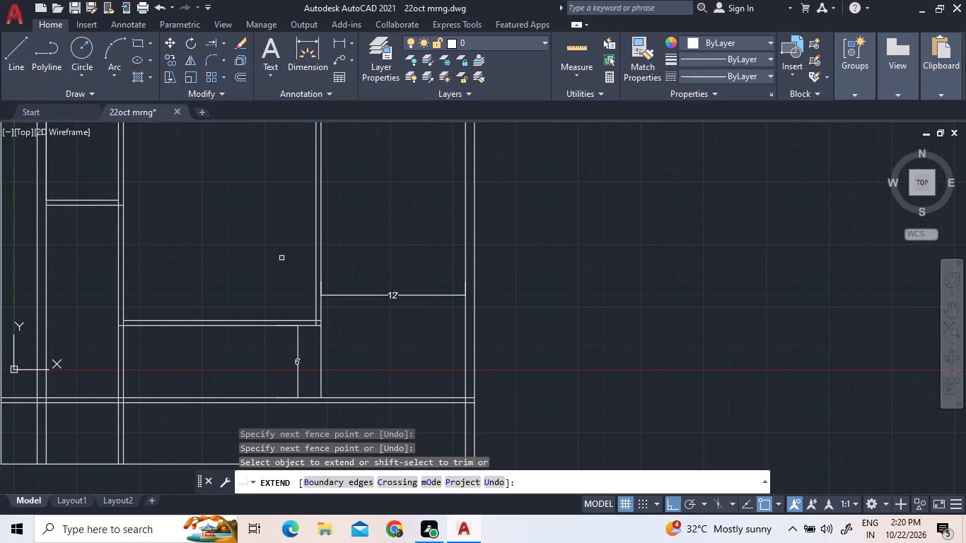
left_click(315, 296)
left_click(315, 344)
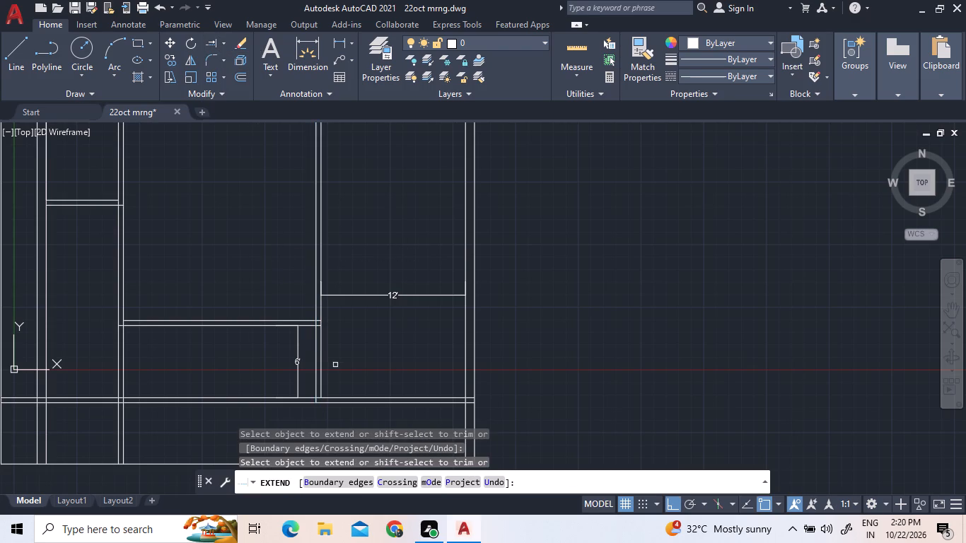
right_click(363, 338)
left_click(398, 160)
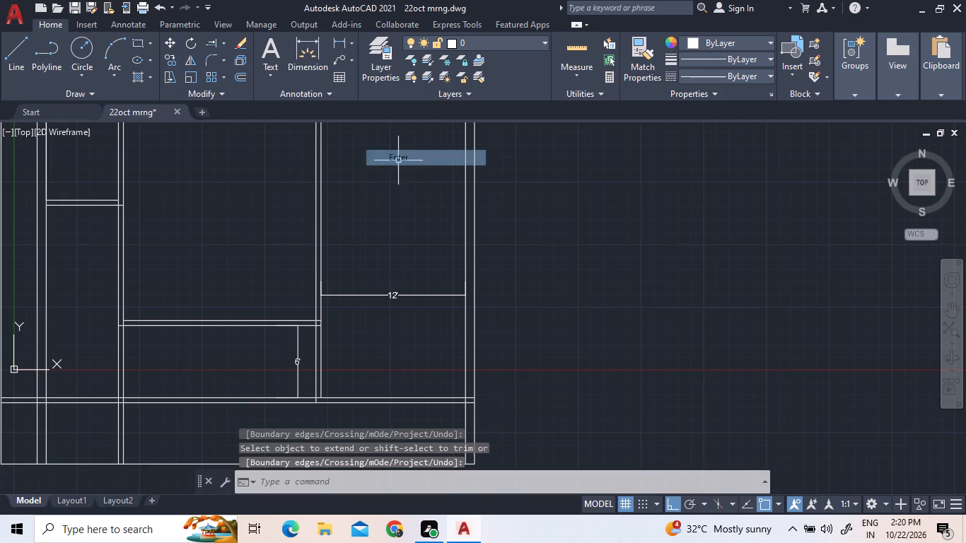
Delete the 12' width dimension in the eastern large room.
left_click(375, 300)
left_click(370, 272)
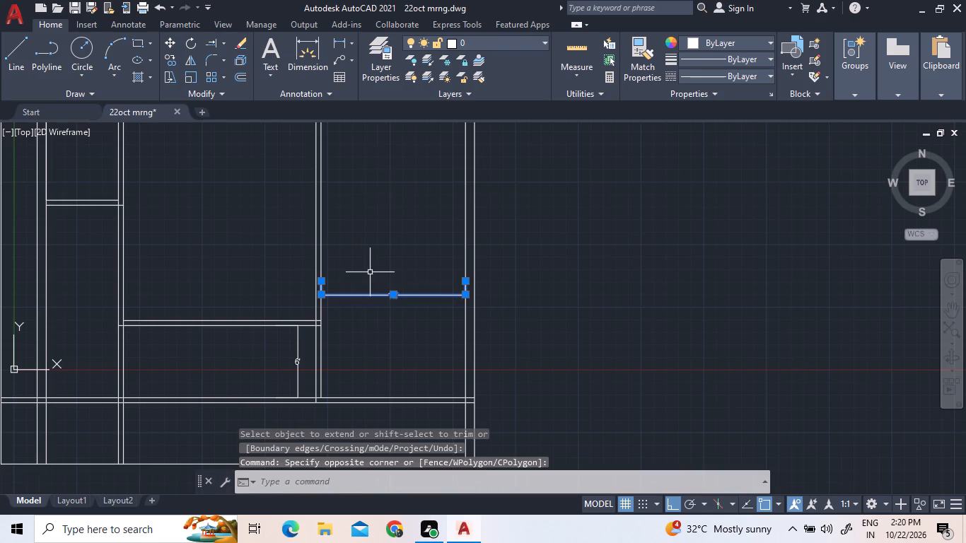
key("Delete")
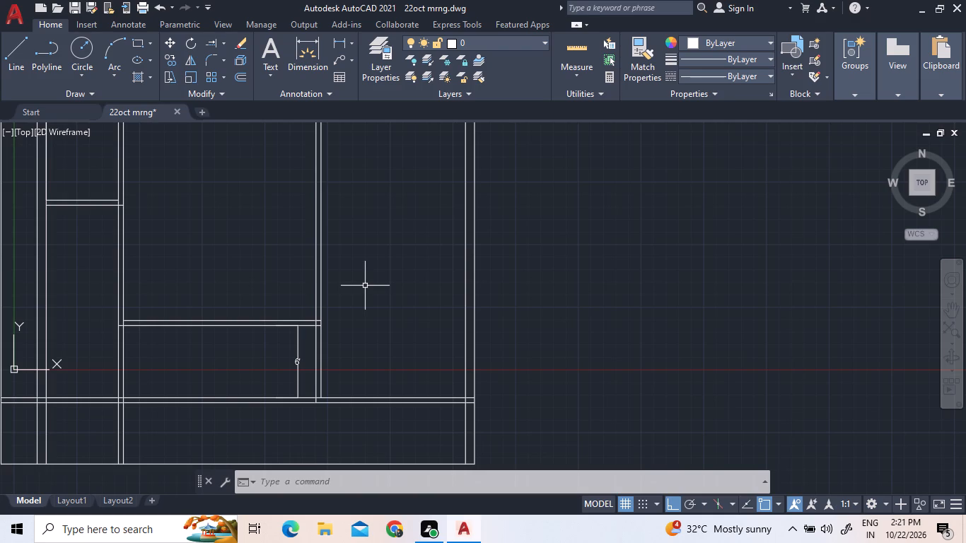
Trim the overlapping wall segments where the eastern room's new south wall meets the partition and the east wall.
scroll(489, 414, "up", 2)
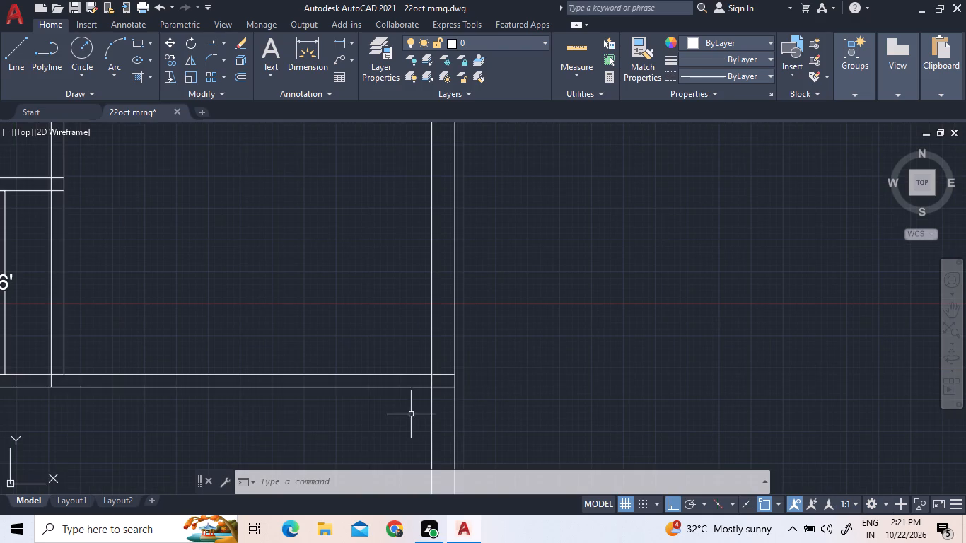
left_click(225, 51)
left_click(223, 42)
left_click(228, 71)
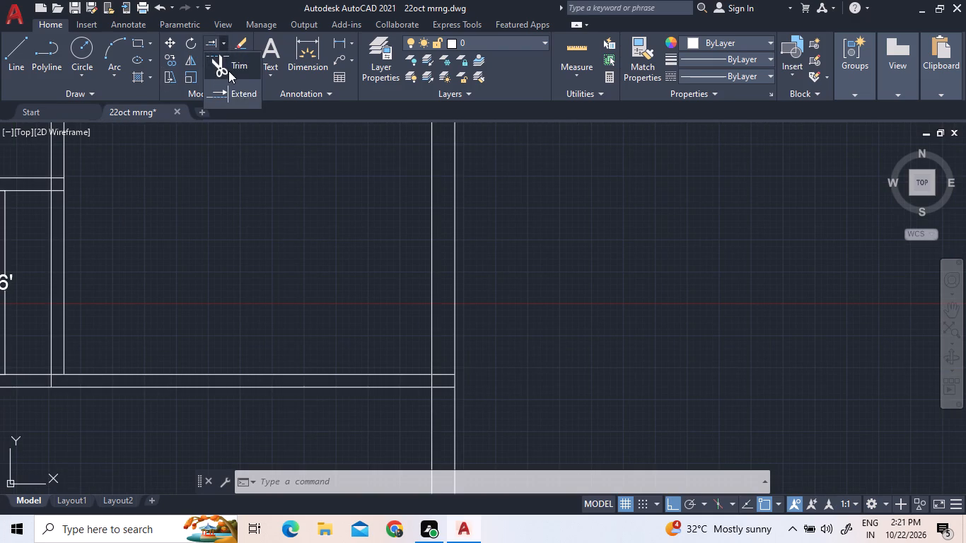
left_click(57, 373)
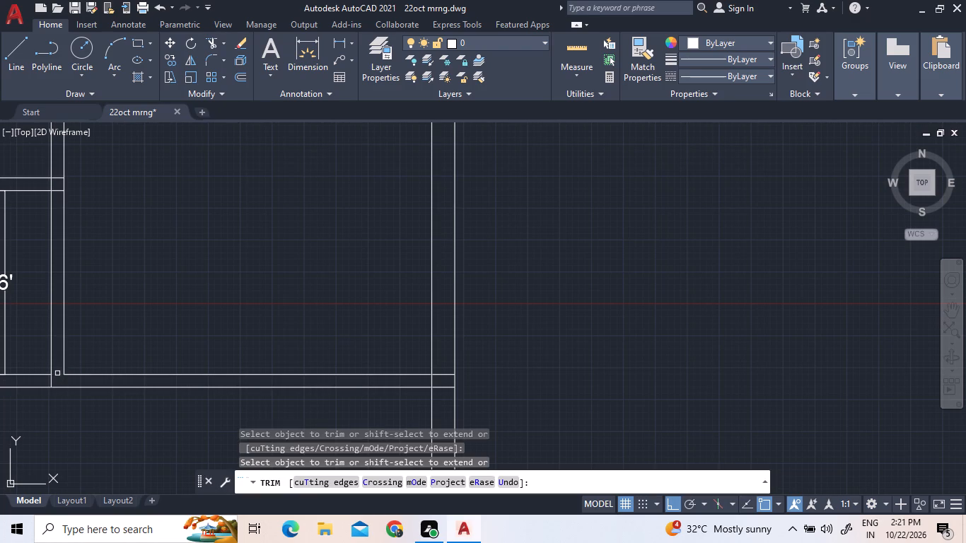
left_click(432, 383)
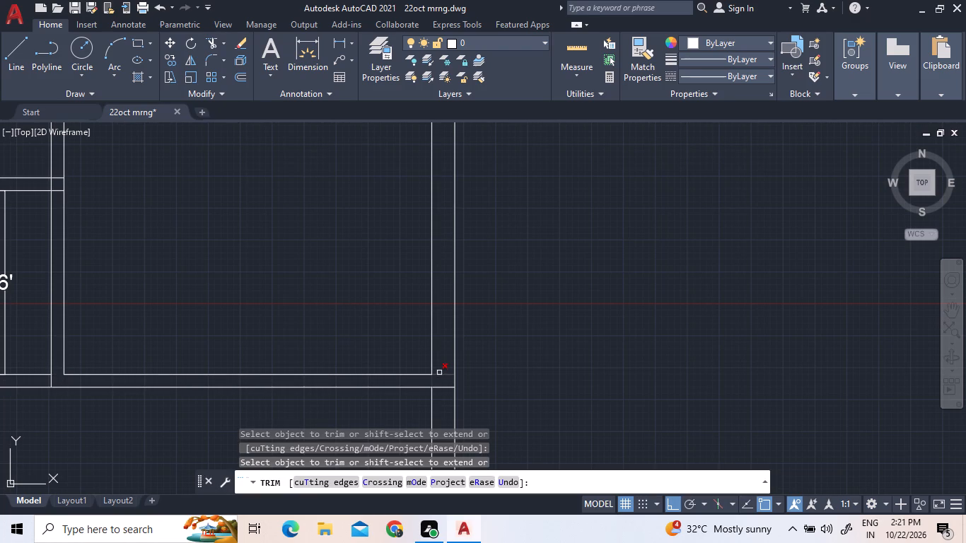
left_click(440, 373)
Trim the middle large room's south wall lines where they cross inside the partition to the eastern room.
scroll(499, 458, "down", 1)
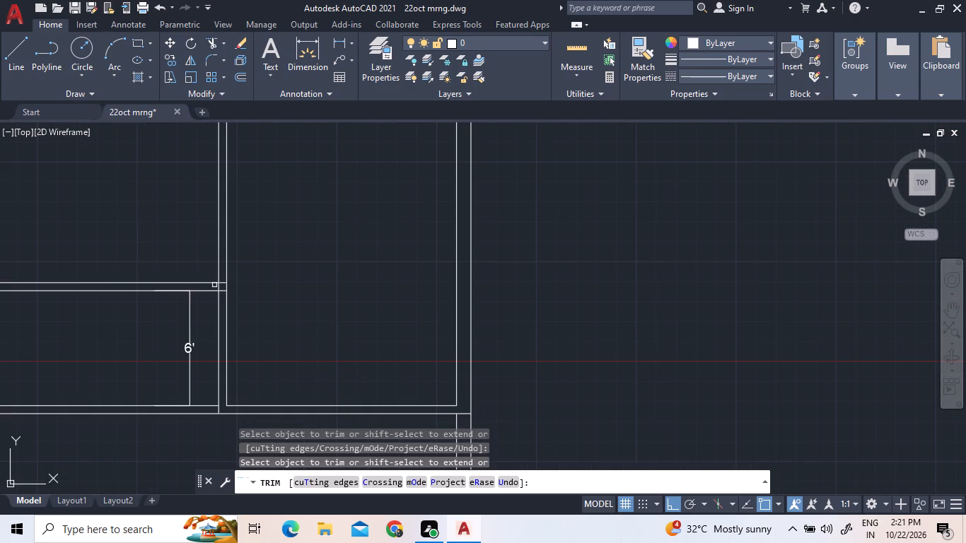
scroll(214, 285, "up", 2)
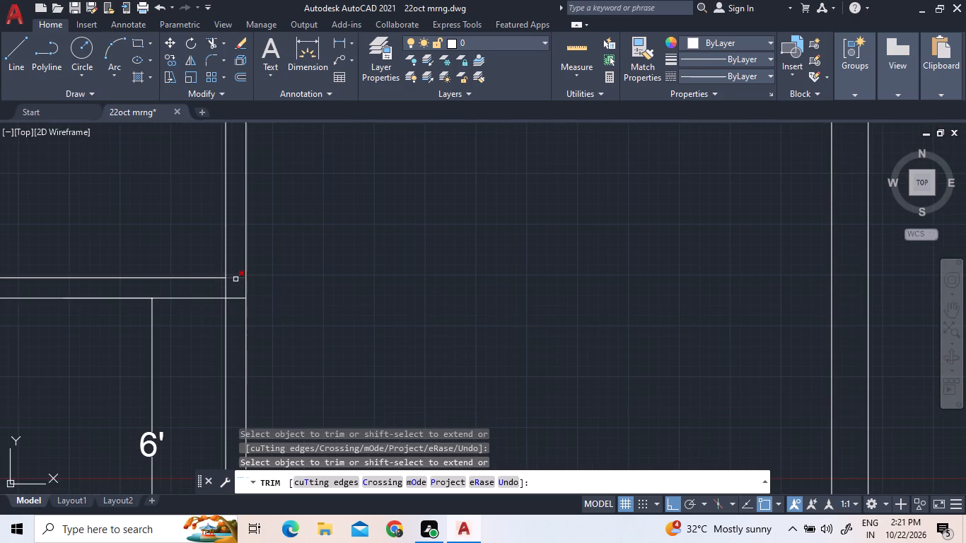
left_click(236, 279)
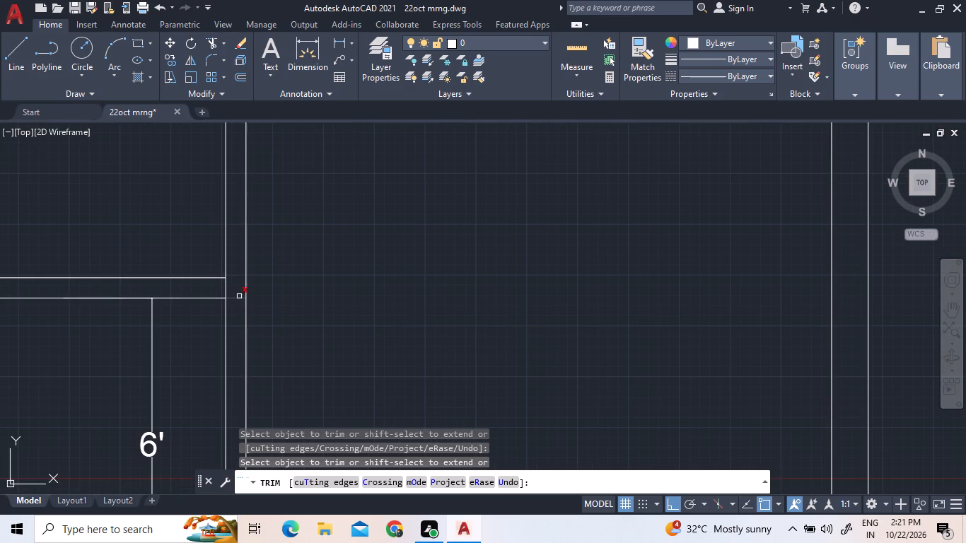
left_click(239, 298)
scroll(385, 389, "down", 2)
scroll(400, 233, "down", 2)
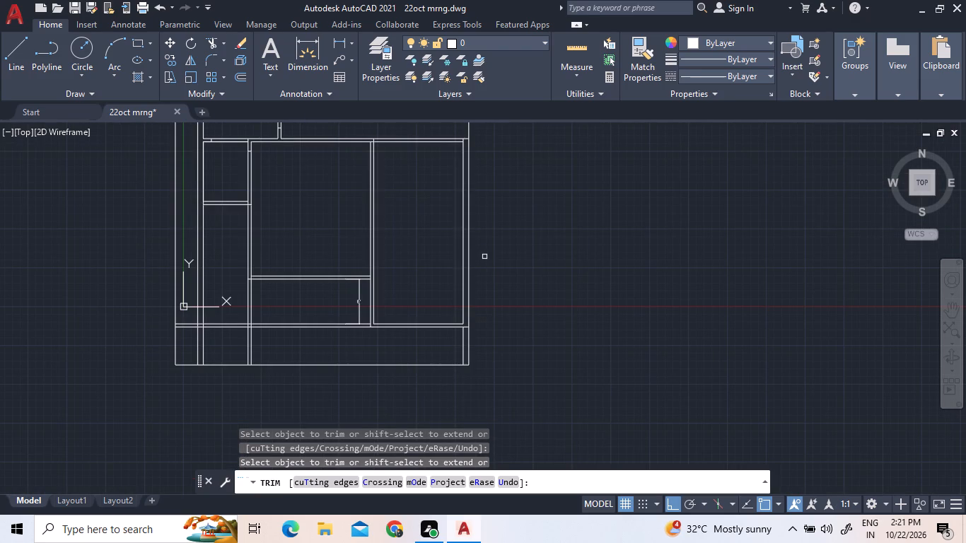
right_click(555, 222)
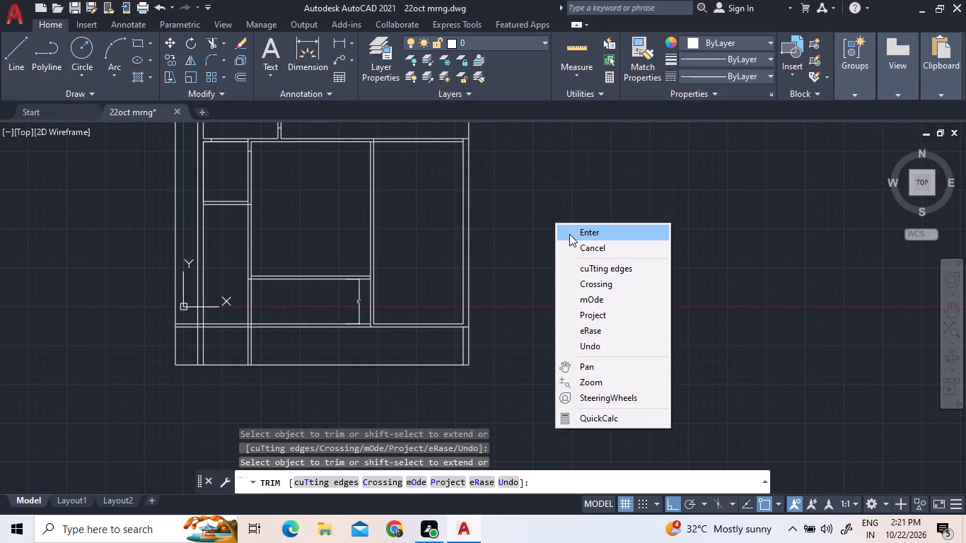
left_click(572, 238)
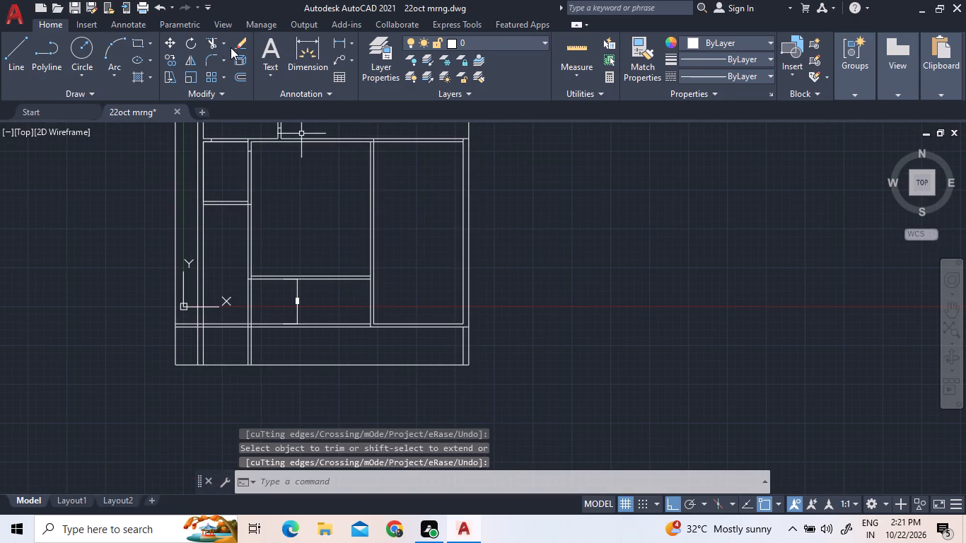
Offset the eastern room's inner south wall line 14' north into the room.
left_click(240, 80)
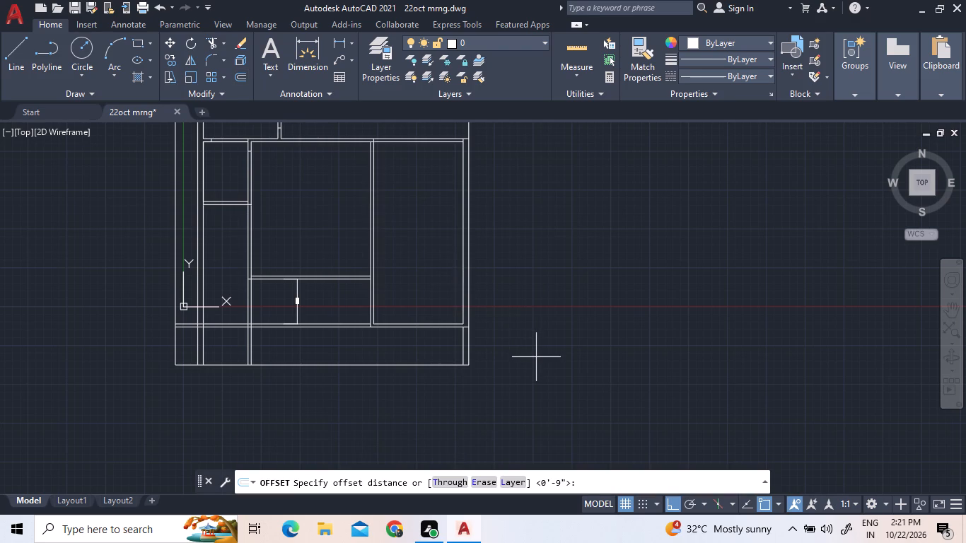
key("1")
type("4'")
key("Return")
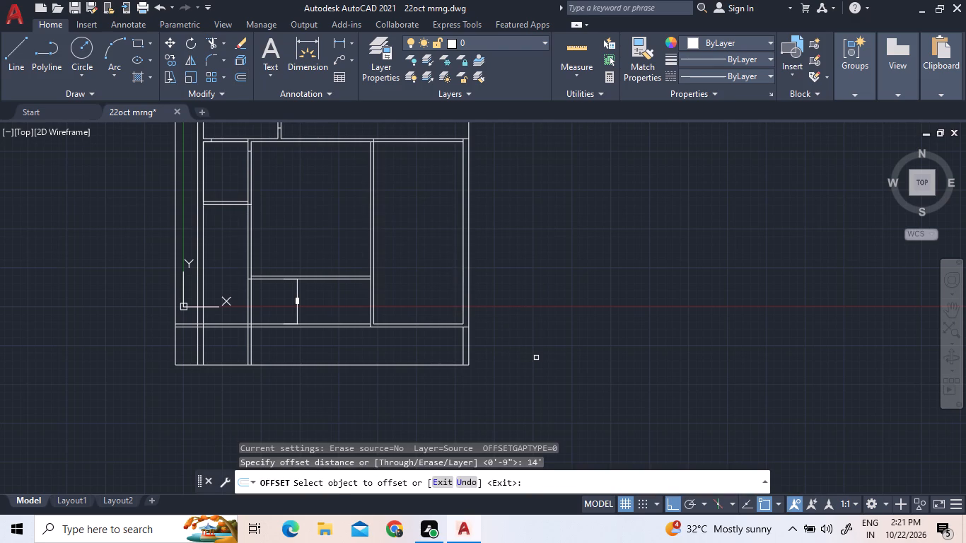
left_click(450, 322)
left_click(436, 270)
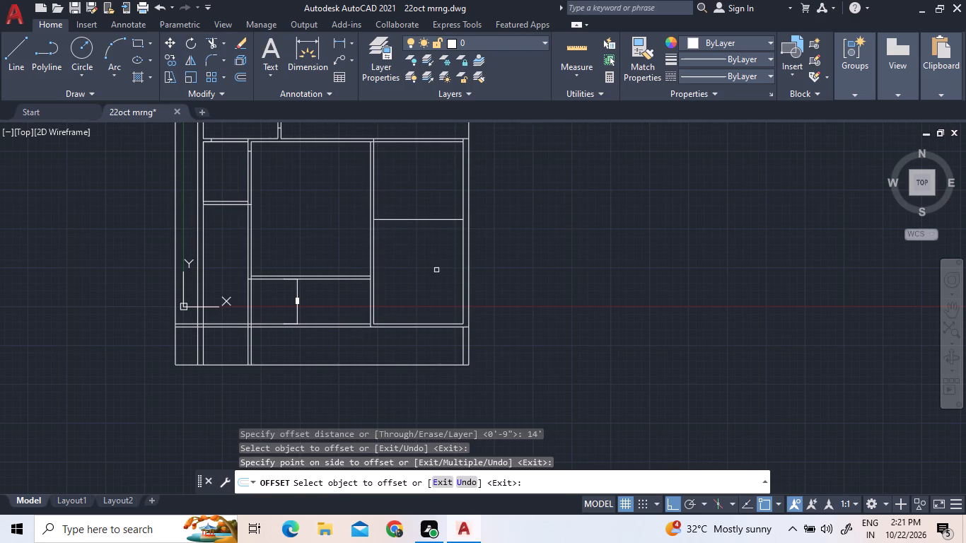
Offset the new dividing line in the eastern room 5" north to form the cross wall's thickness.
left_click(242, 77)
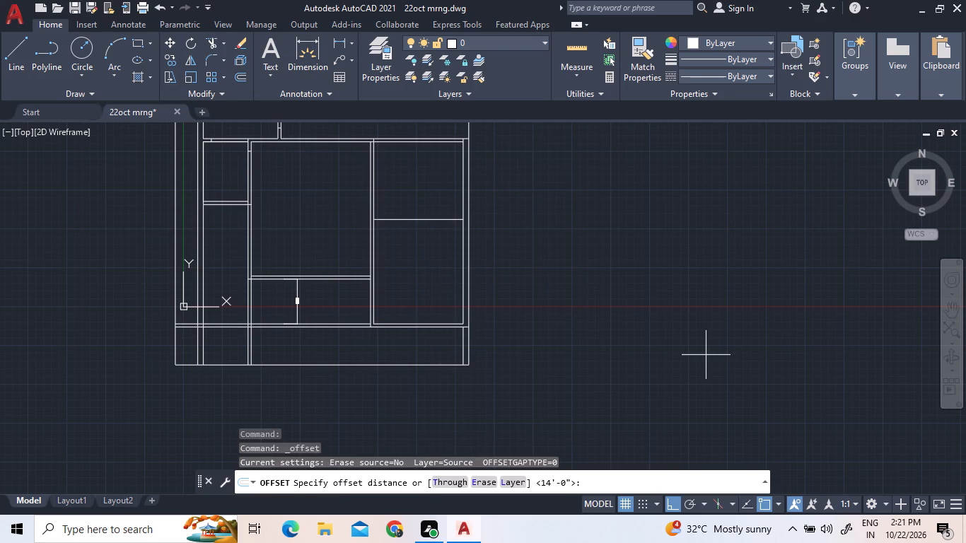
type("5\"")
key("Return")
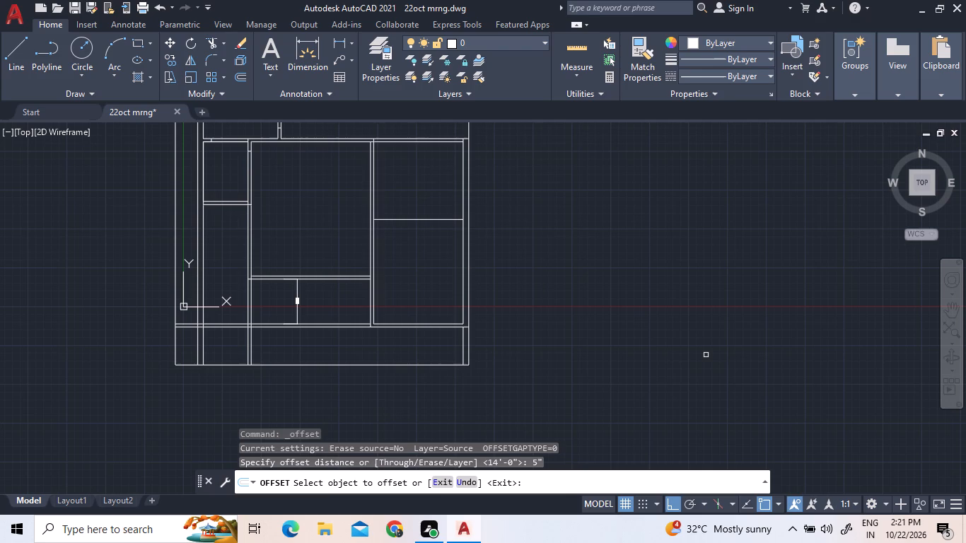
left_click(407, 218)
left_click(407, 204)
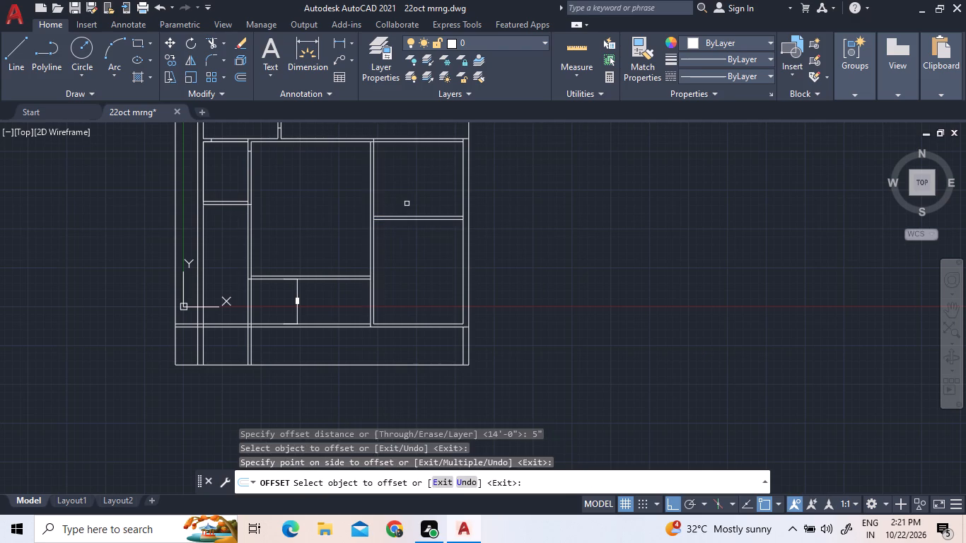
scroll(410, 211, "up", 3)
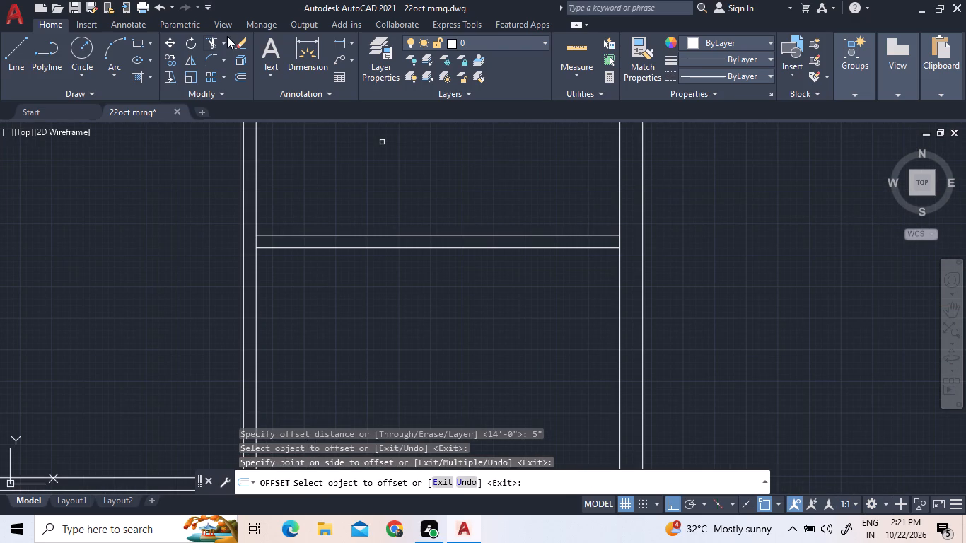
Extend both ends of the eastern room's upper cross wall line to the outer faces of the partition and east wall.
left_click(223, 47)
left_click(231, 101)
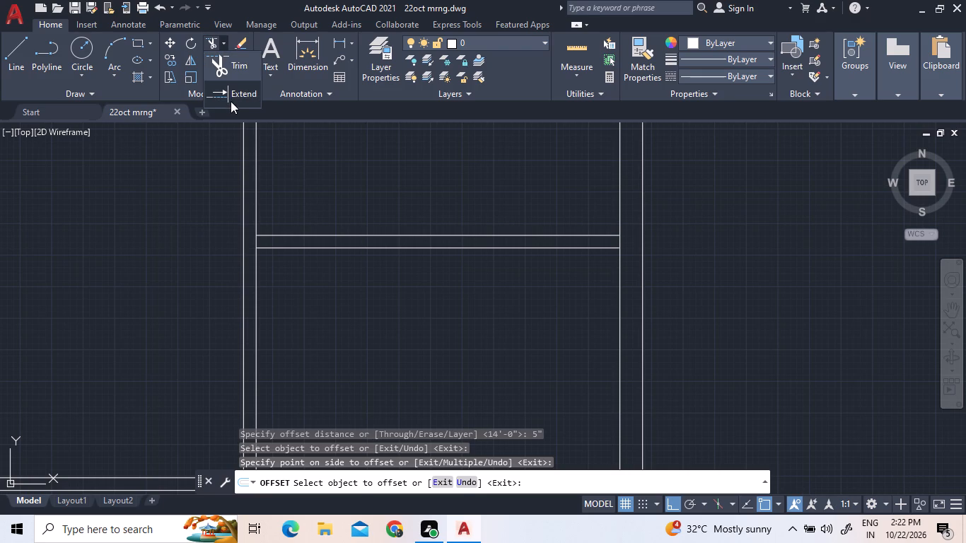
left_click(286, 234)
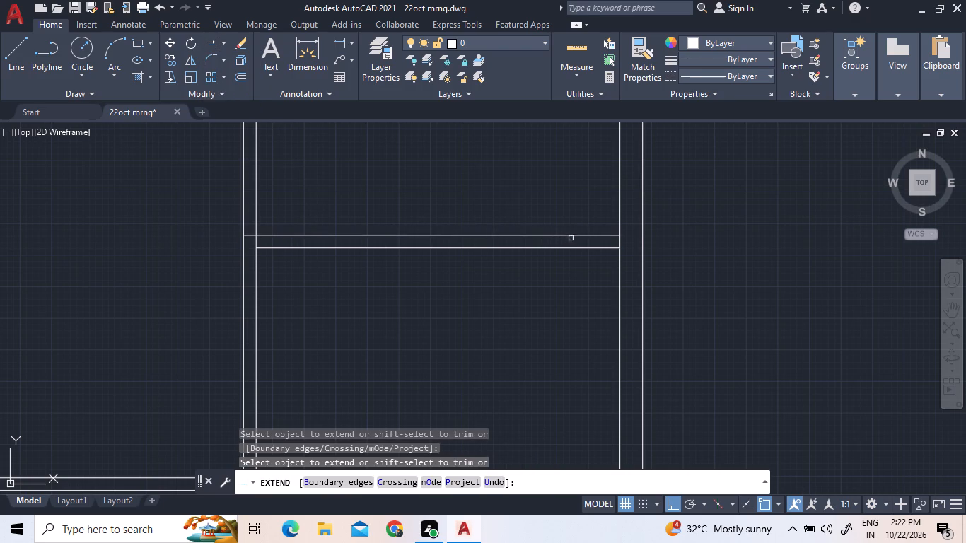
left_click(593, 236)
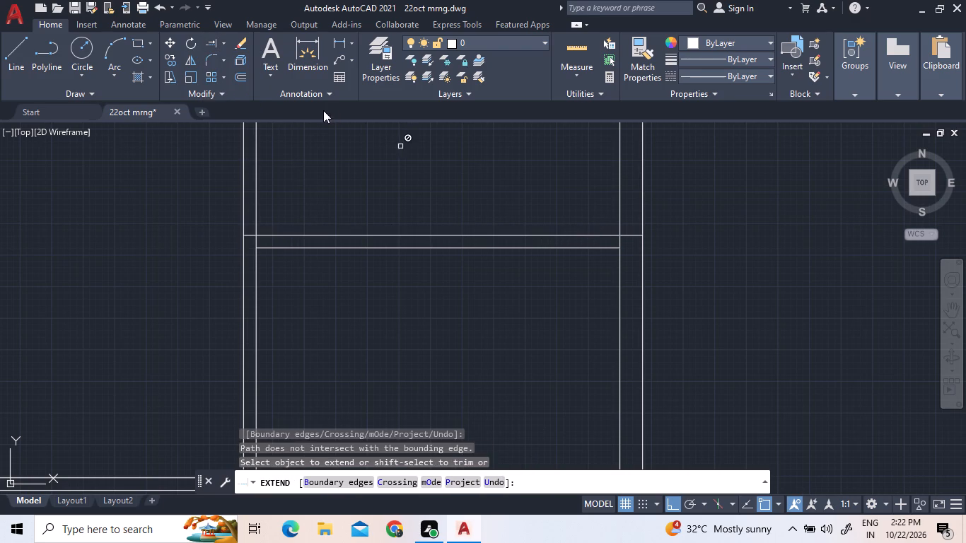
Trim the inner partition and east wall line segments lying between the two faces of the eastern room's cross wall.
left_click(225, 47)
left_click(229, 74)
left_click(258, 244)
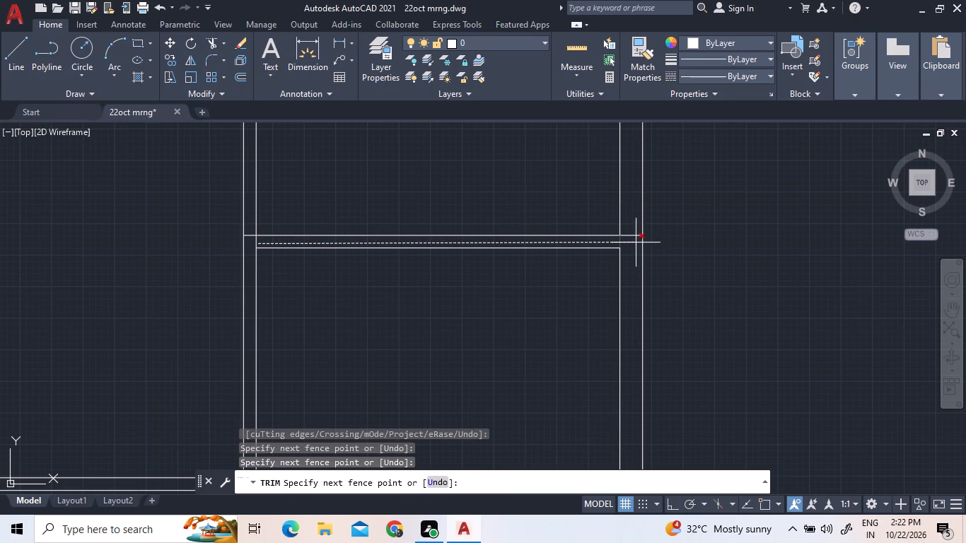
left_click(623, 243)
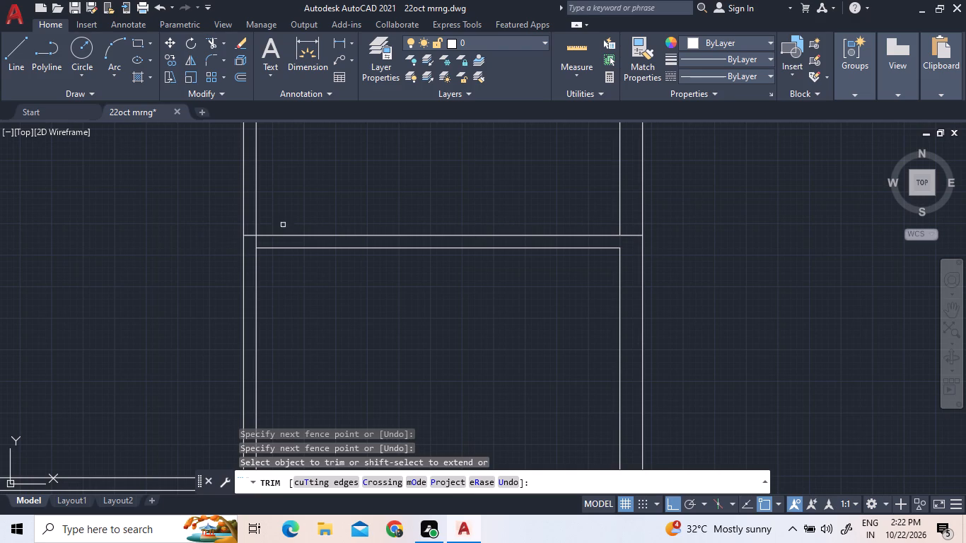
left_click(257, 243)
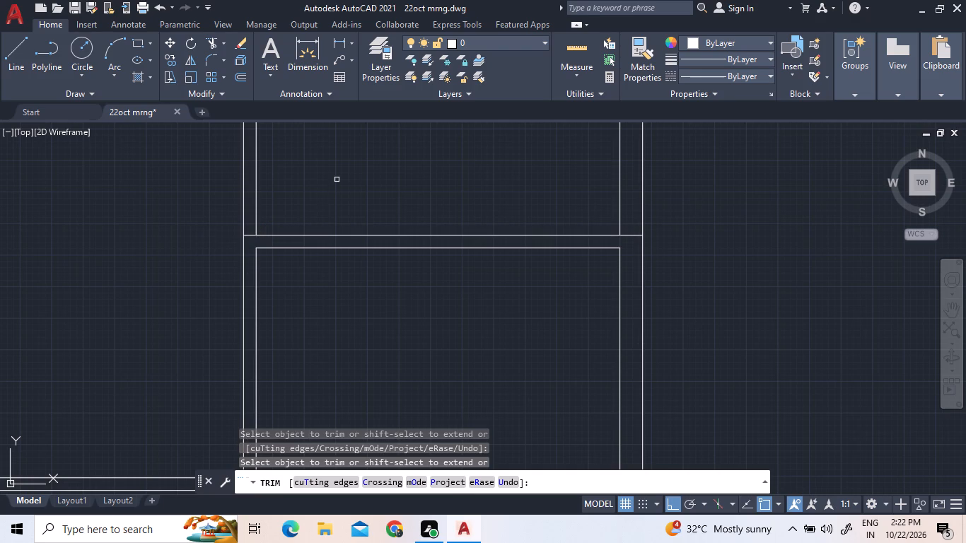
right_click(337, 180)
left_click(358, 193)
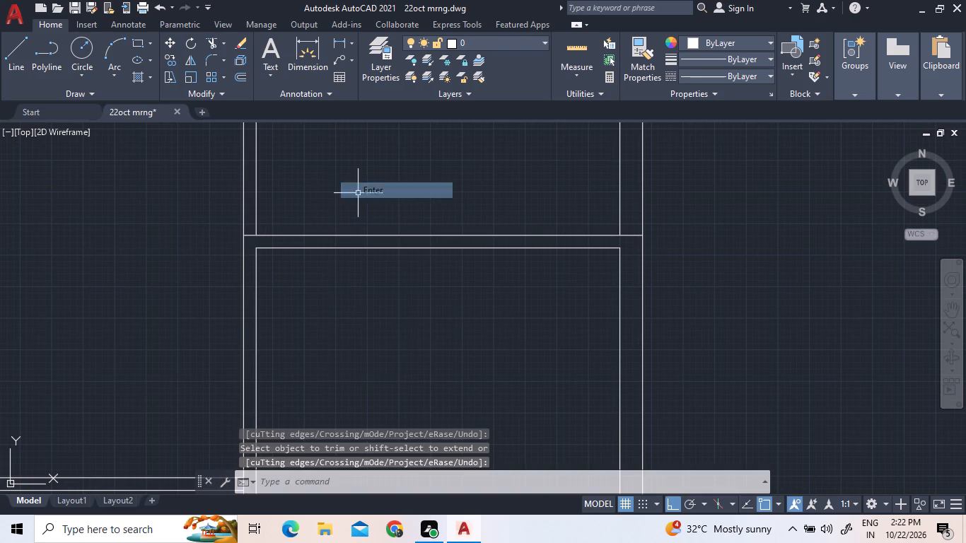
Trim the eastern partition's west face where it crosses the middle large room's south wall.
scroll(358, 193, "down", 2)
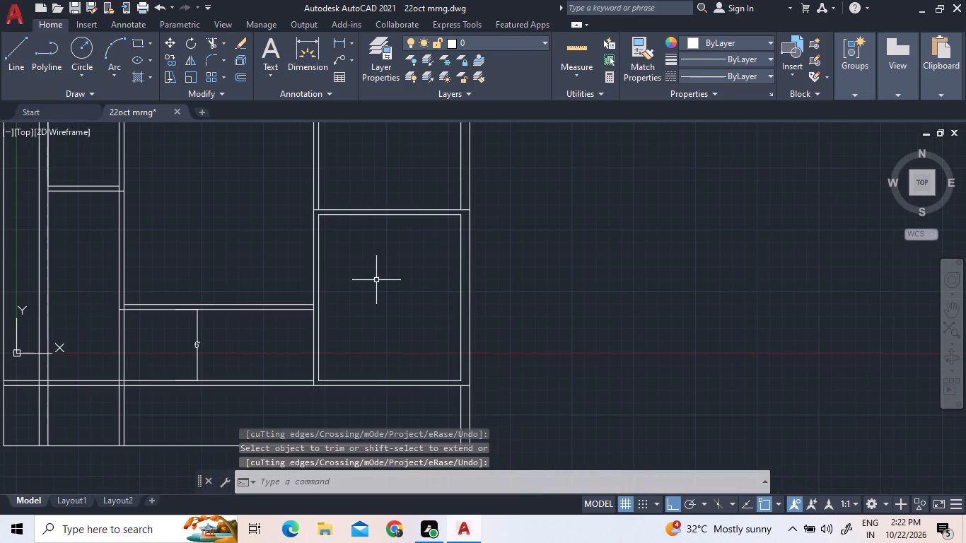
scroll(376, 280, "down", 2)
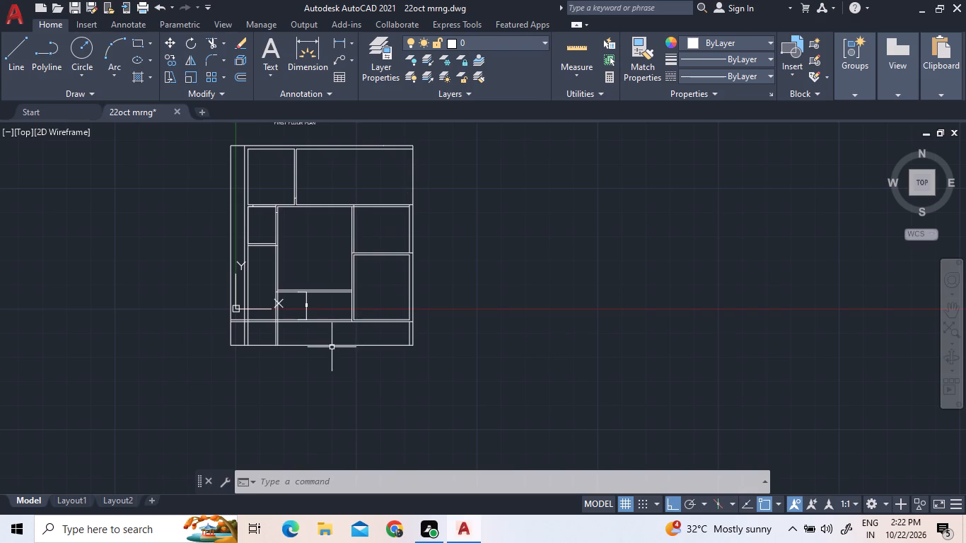
scroll(332, 347, "up", 2)
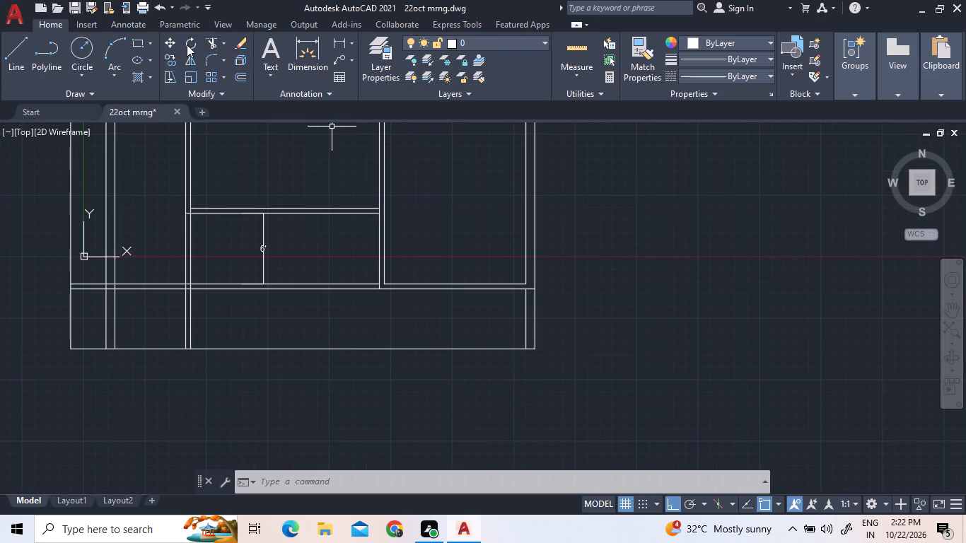
left_click(208, 45)
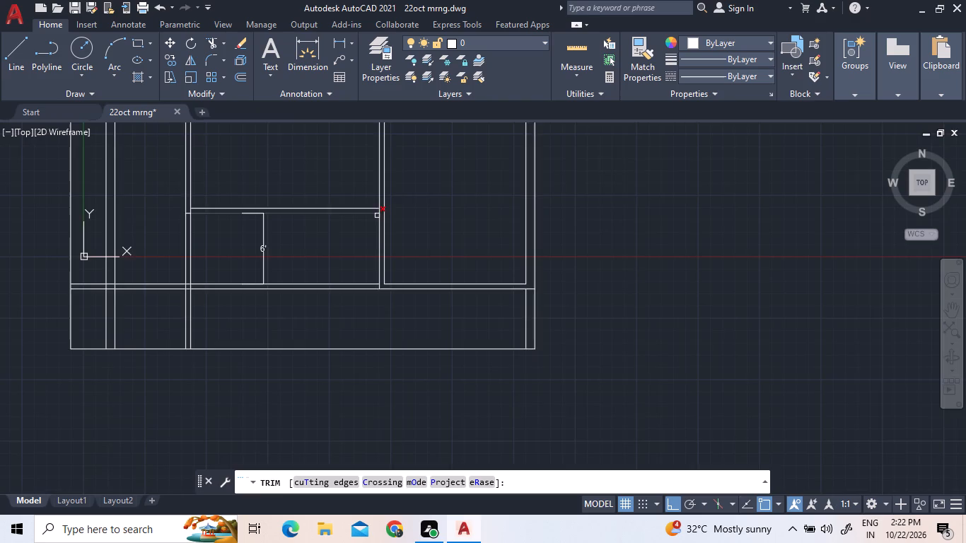
scroll(380, 218, "up", 4)
left_click(374, 169)
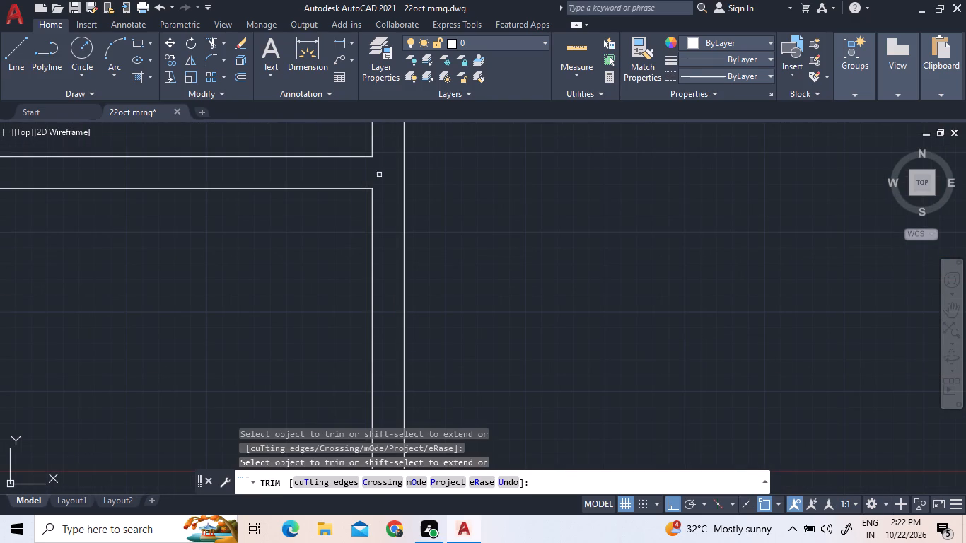
right_click(448, 199)
left_click(470, 208)
Trim the eastern partition's west face stub between the two south wall lines beneath the 6' deep room.
scroll(480, 181, "down", 3)
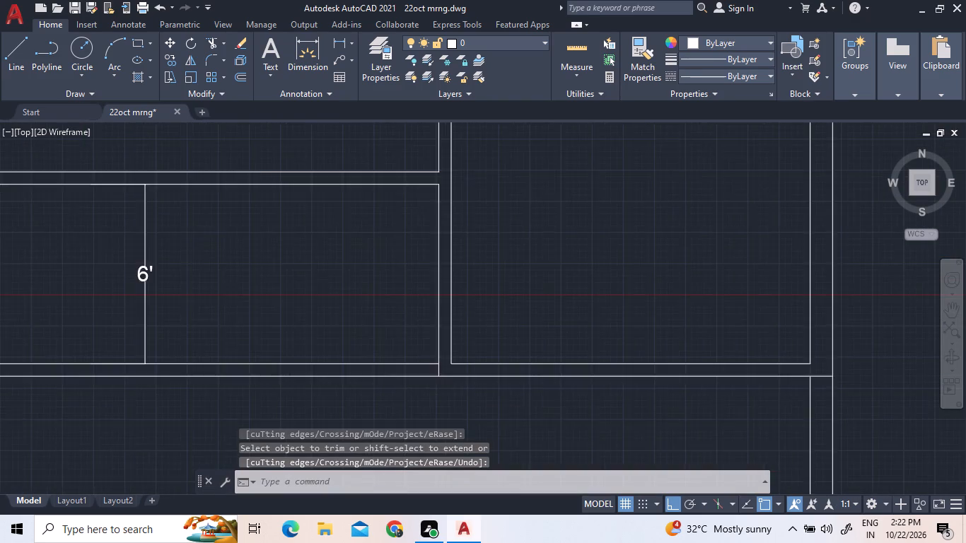
scroll(449, 308, "up", 3)
scroll(448, 320, "down", 2)
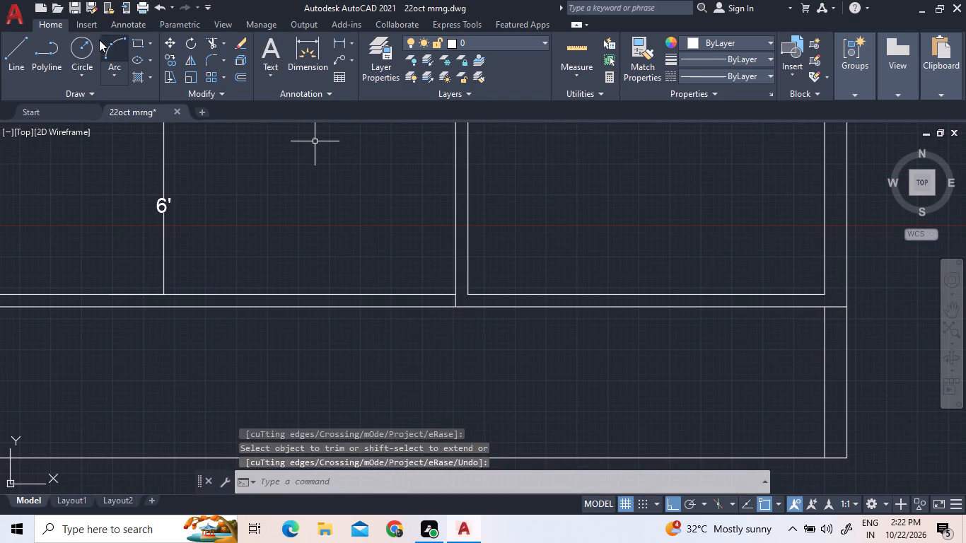
left_click(214, 44)
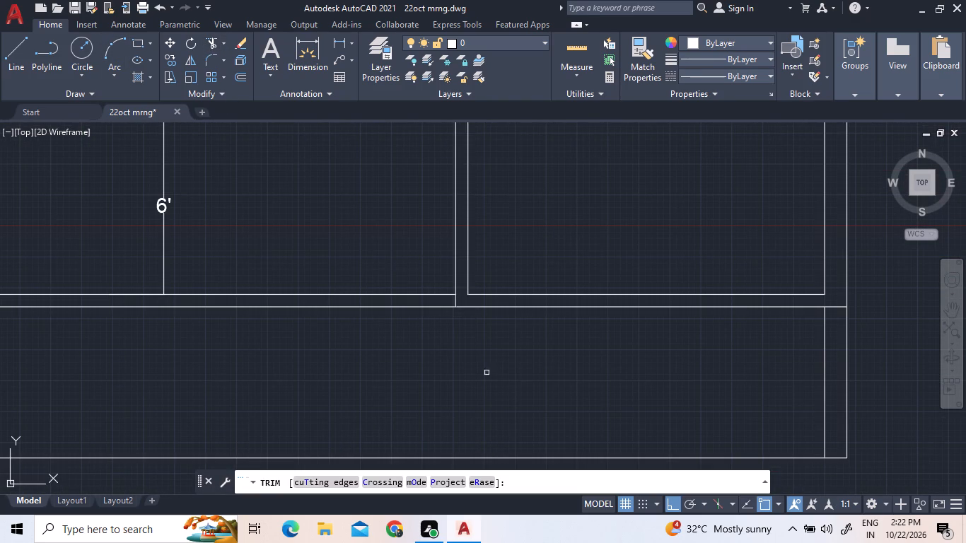
left_click(456, 301)
right_click(518, 243)
left_click(535, 254)
Offset the 6' deep room's east wall line 5' west into the room.
scroll(538, 277, "down", 1)
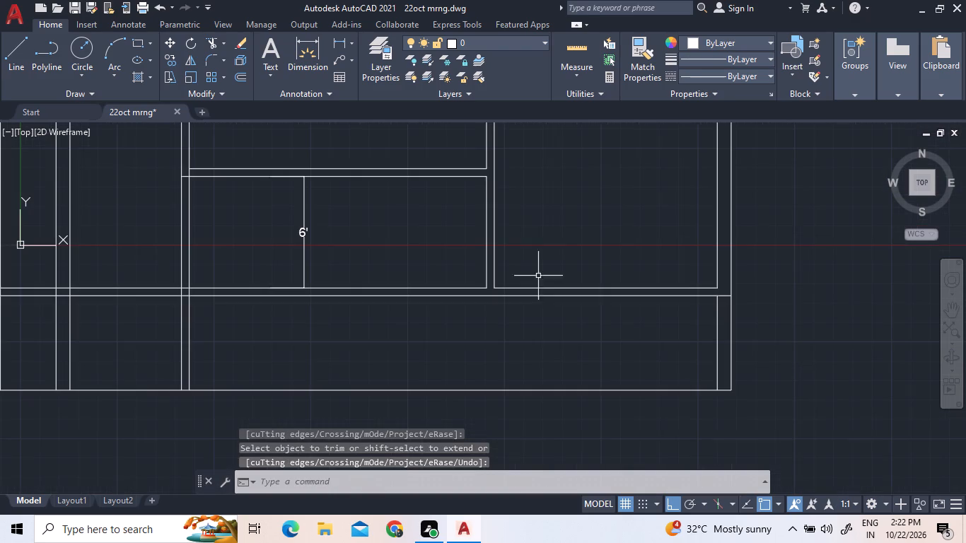
left_click(246, 74)
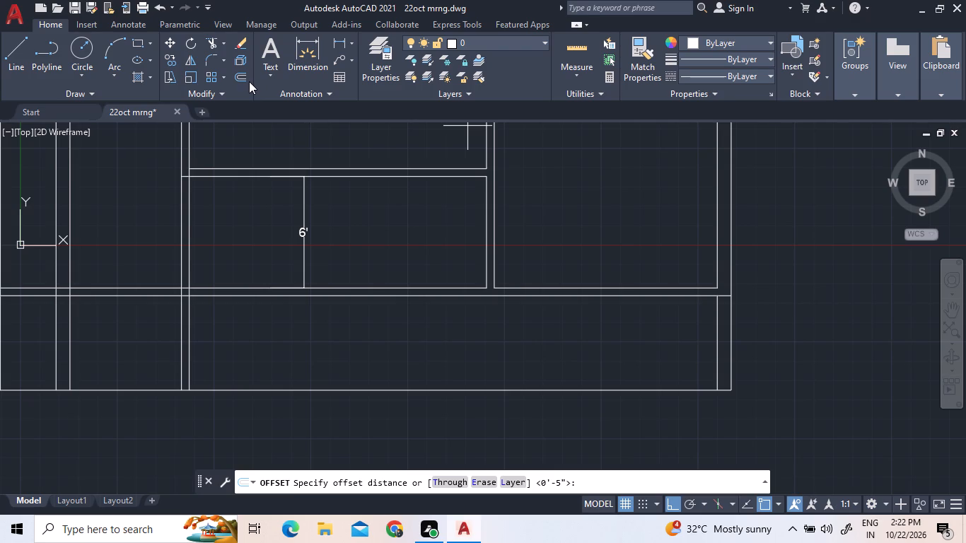
type("5'")
key("Return")
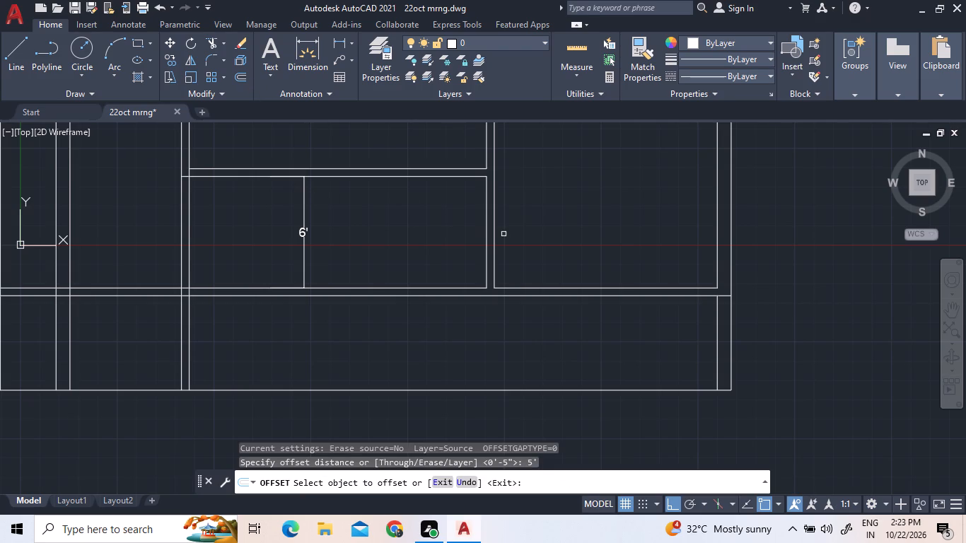
left_click(486, 223)
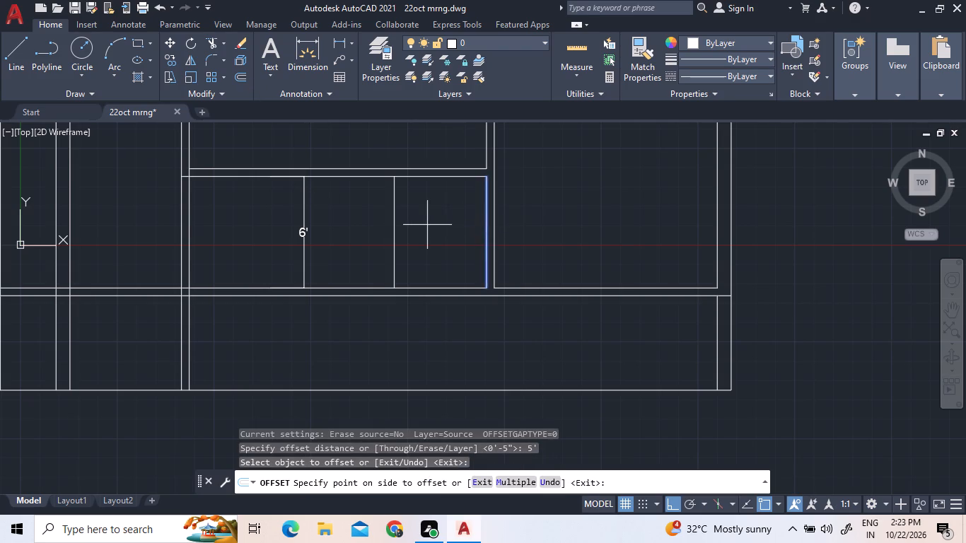
left_click(426, 226)
Offset the new dividing line in the 6' deep room 5" west to form the partition's thickness.
left_click(241, 76)
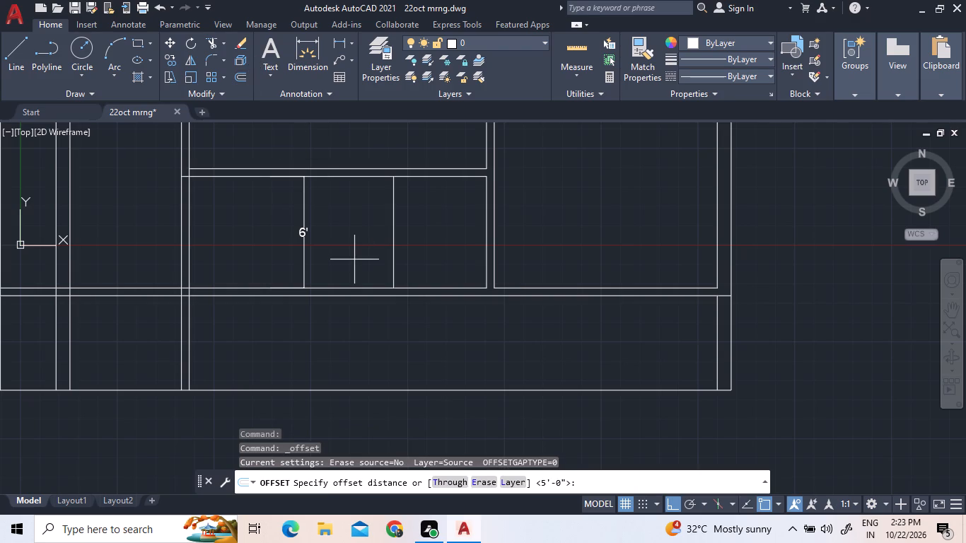
type("5\"")
key("Return")
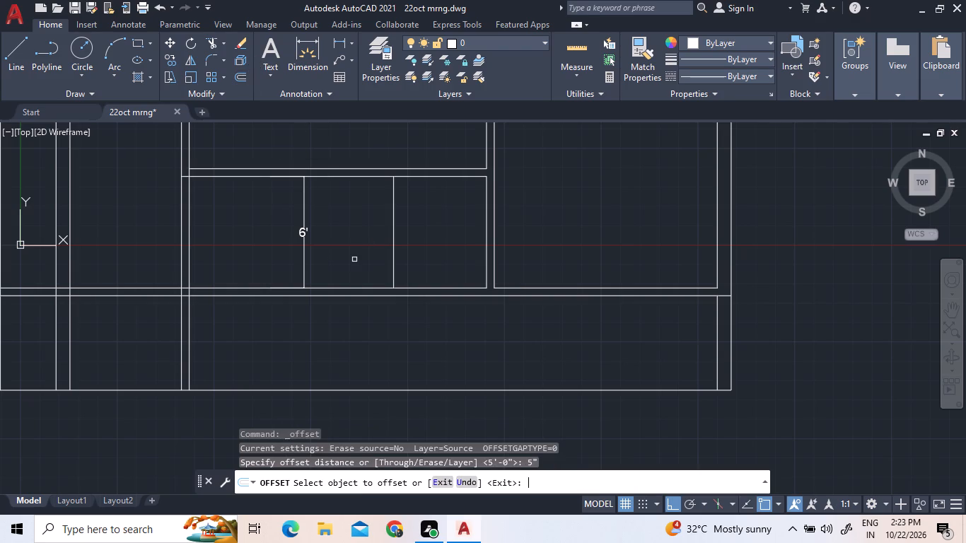
left_click(395, 230)
left_click(383, 232)
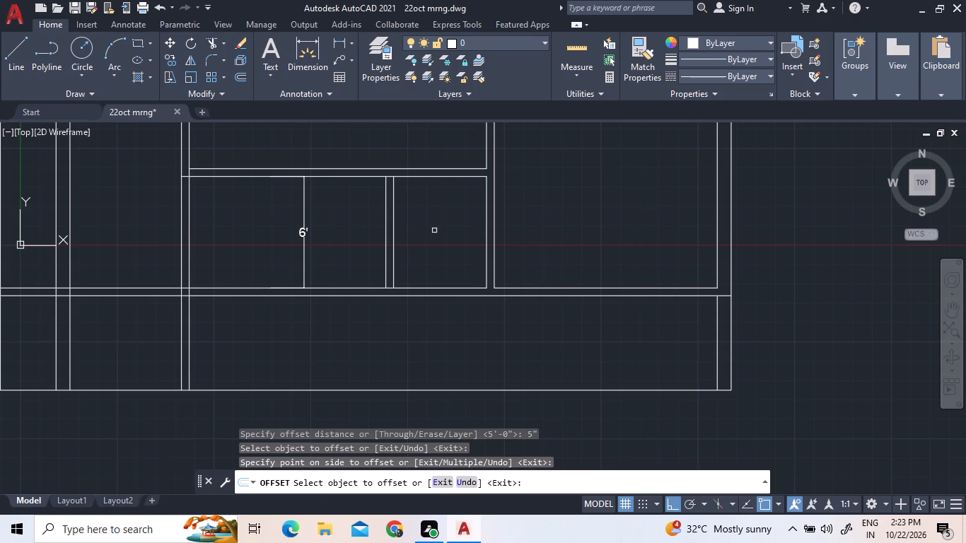
right_click(434, 230)
left_click(454, 241)
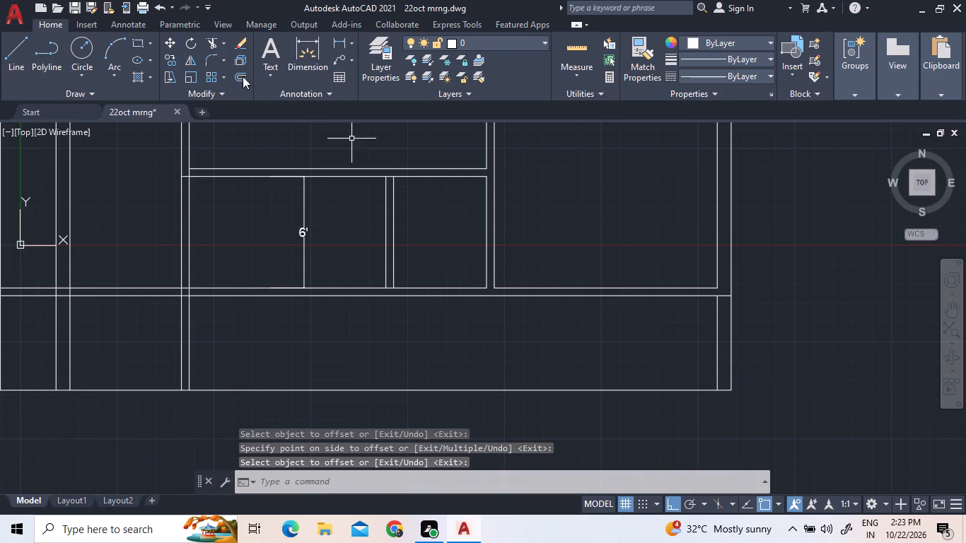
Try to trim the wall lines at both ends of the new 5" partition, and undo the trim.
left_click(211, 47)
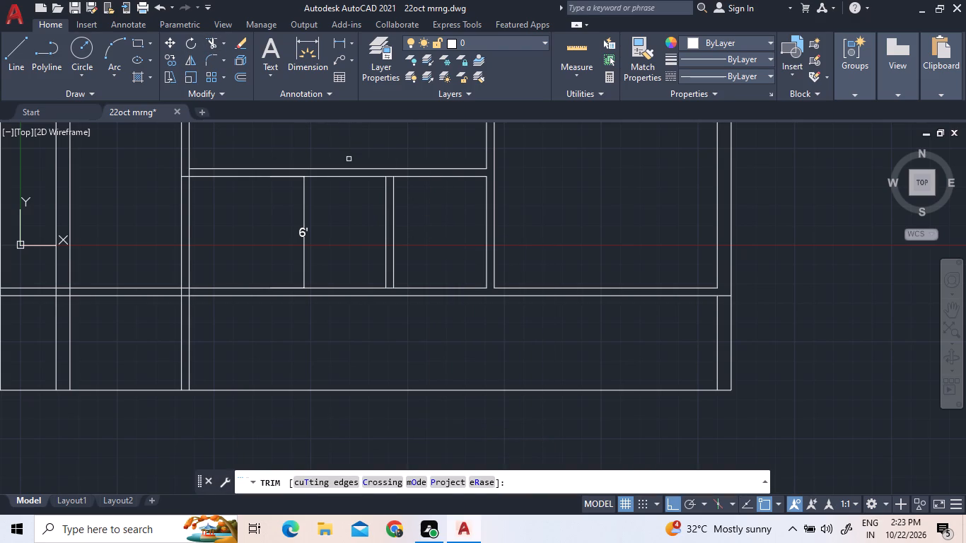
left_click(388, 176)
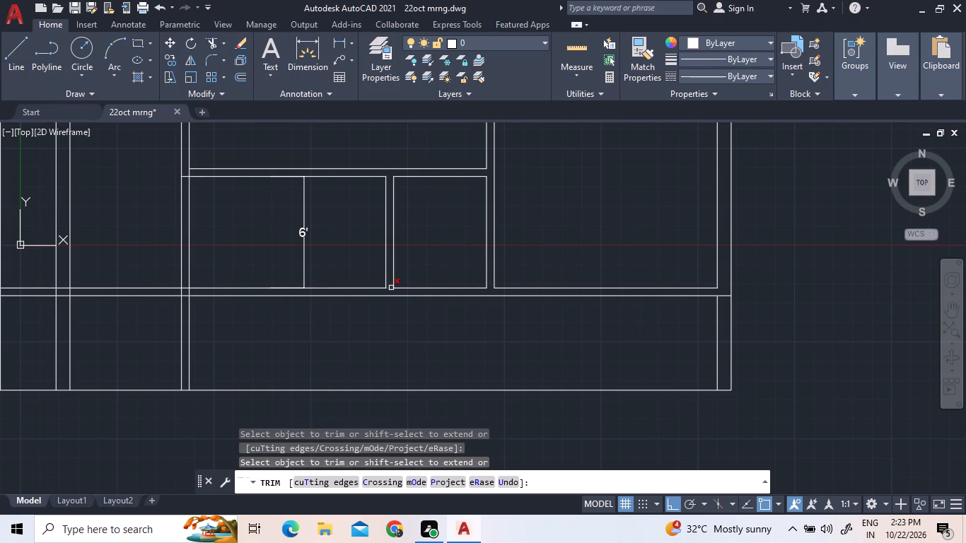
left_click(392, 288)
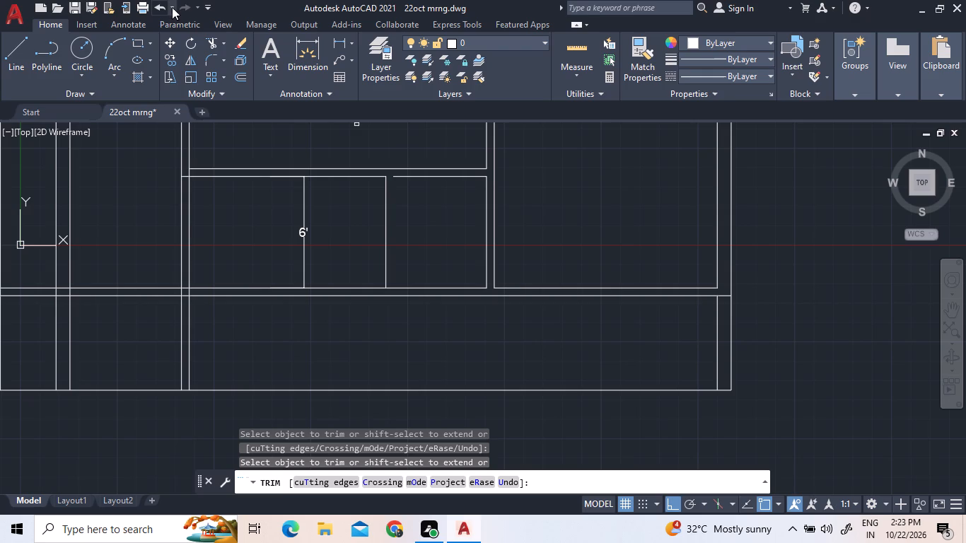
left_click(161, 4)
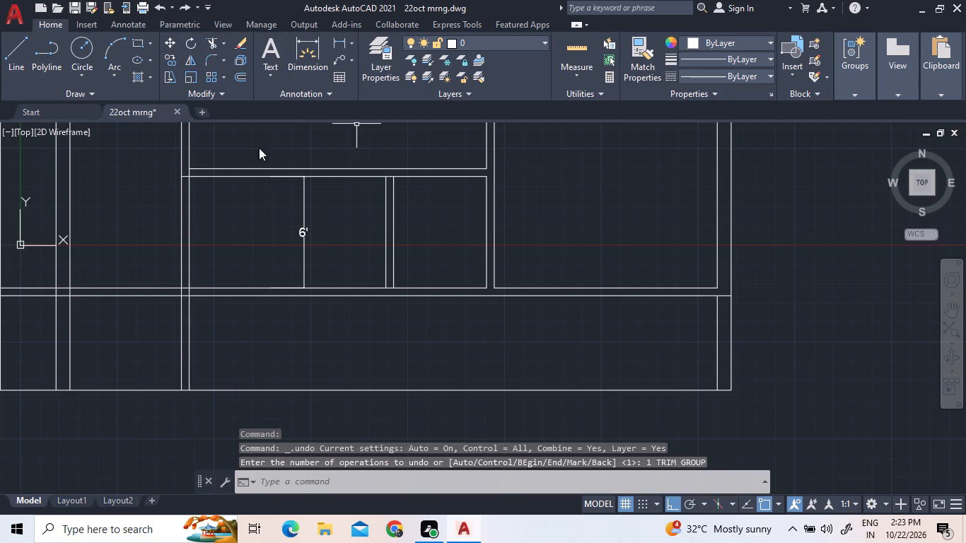
Trim the north and south wall line segments between the two faces of the new 5" partition.
left_click(215, 42)
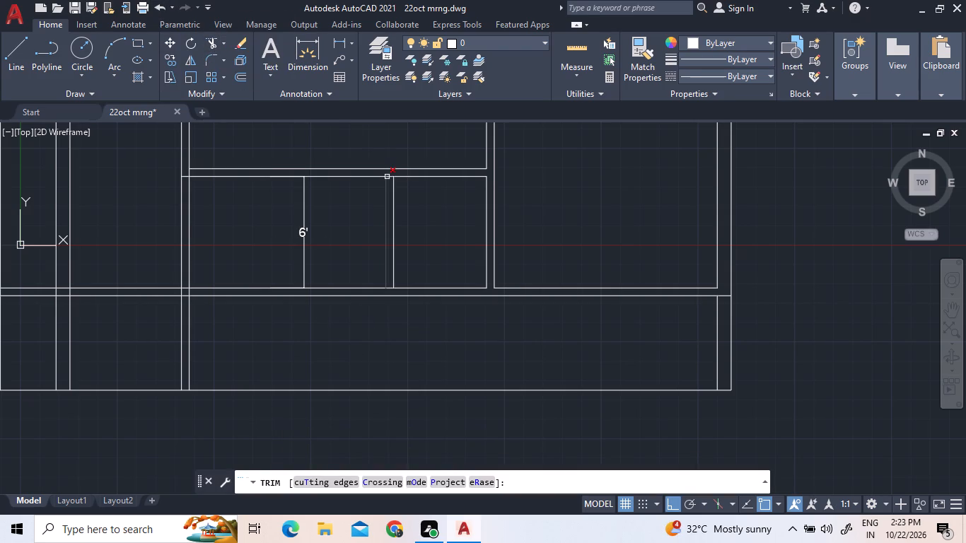
scroll(387, 179, "up", 4)
left_click(395, 156)
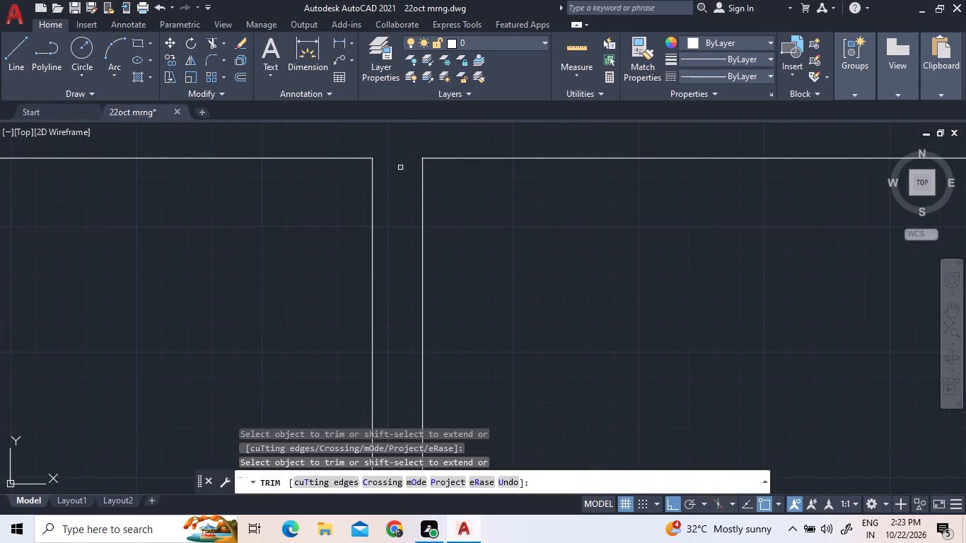
scroll(401, 170, "down", 4)
scroll(405, 284, "up", 4)
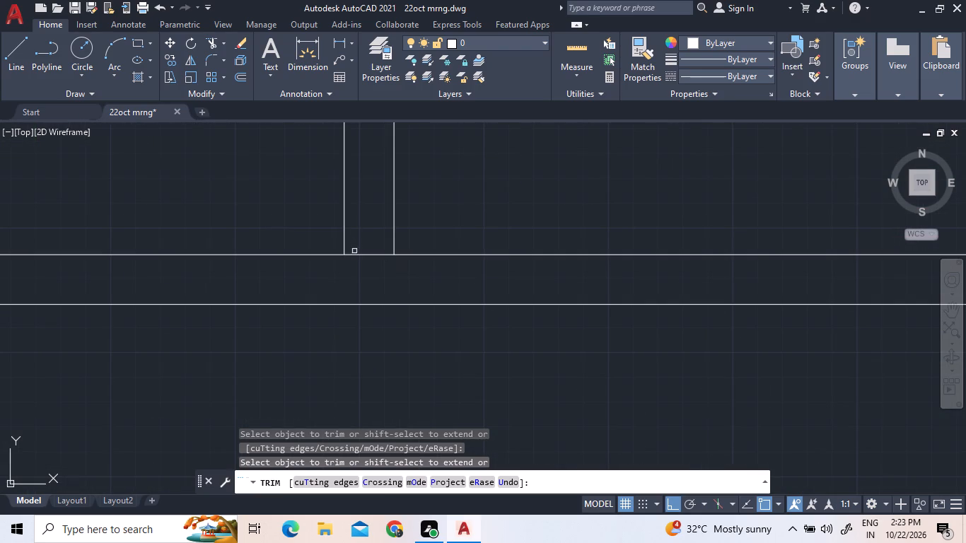
left_click(371, 257)
left_click(366, 233)
scroll(385, 295, "down", 1)
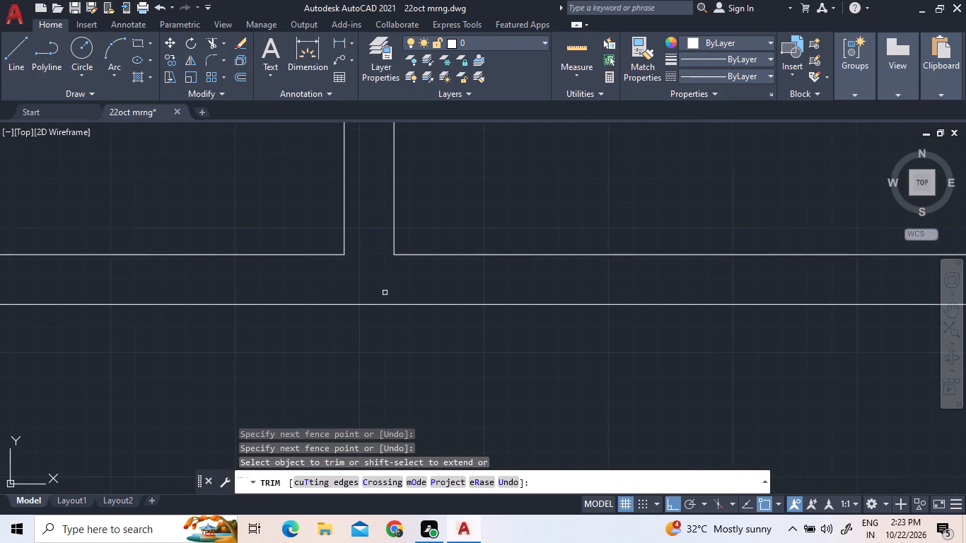
scroll(385, 297, "down", 3)
middle_click_drag(404, 226, 333, 202)
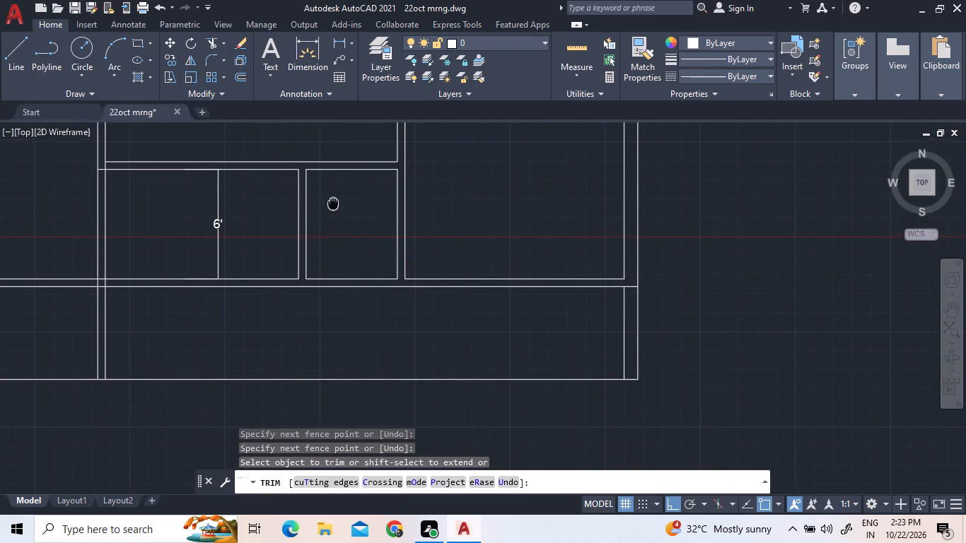
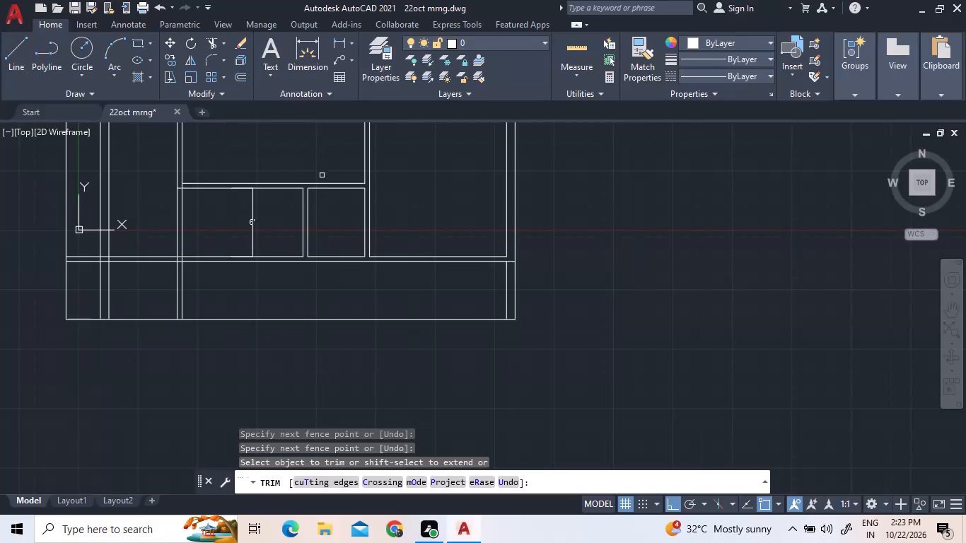
Trim the stray vertical line and the double wall lines crossing the lower-left room, including their remnants below and within the bottom wall.
left_click(254, 206)
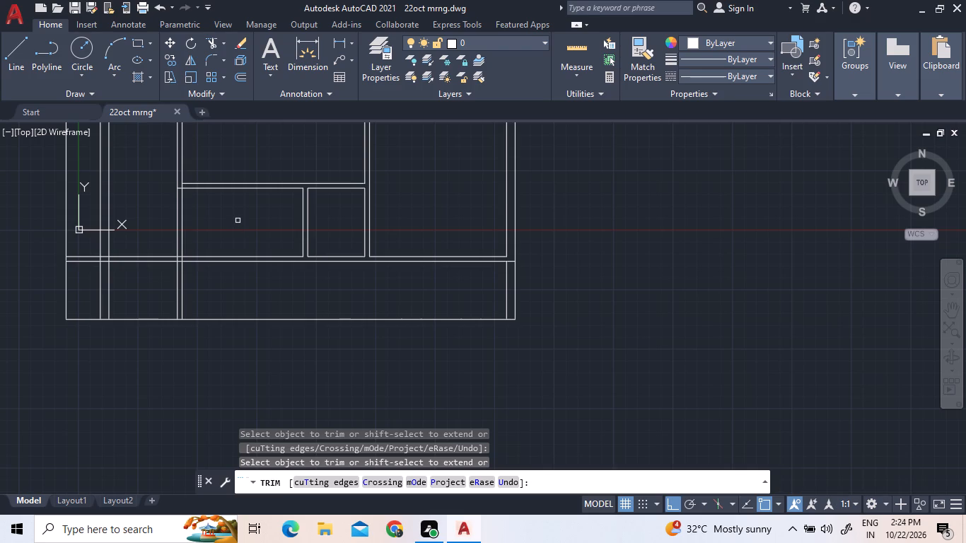
left_click(238, 220)
left_click(168, 221)
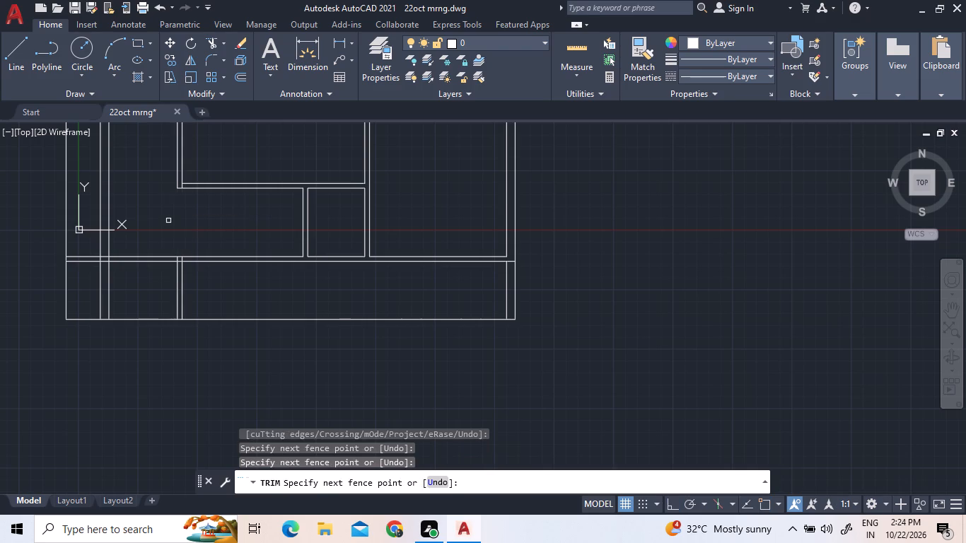
left_click(219, 285)
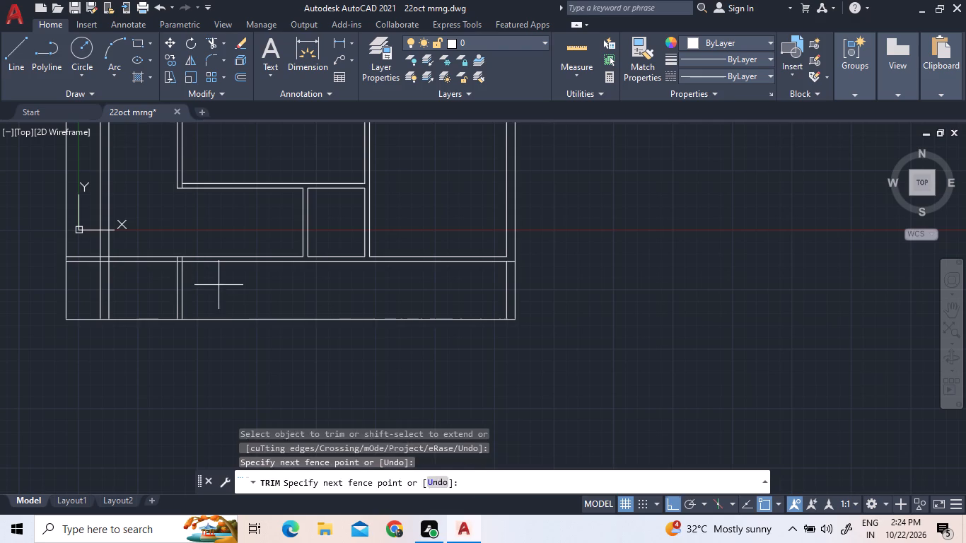
left_click(155, 286)
scroll(179, 259, "up", 2)
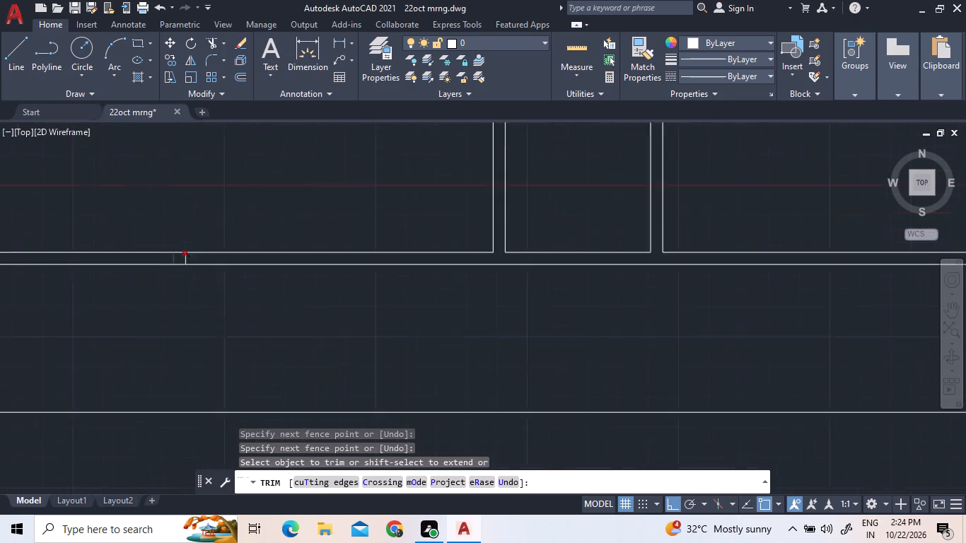
scroll(179, 259, "up", 2)
left_click(237, 259)
left_click(144, 267)
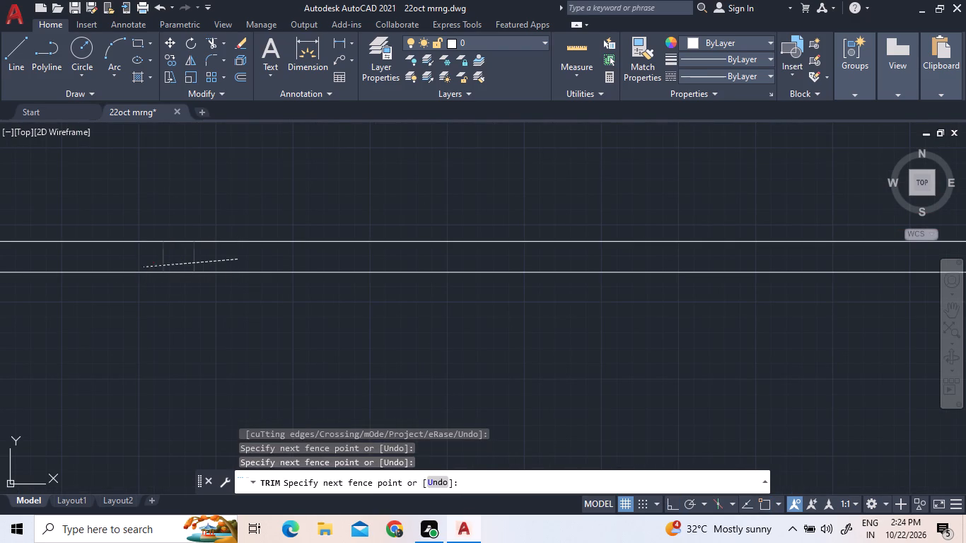
Trim the left wall lines extending below the bottom wall and the bottom wall lines extending past the left wall.
scroll(215, 227, "down", 3)
scroll(306, 257, "down", 3)
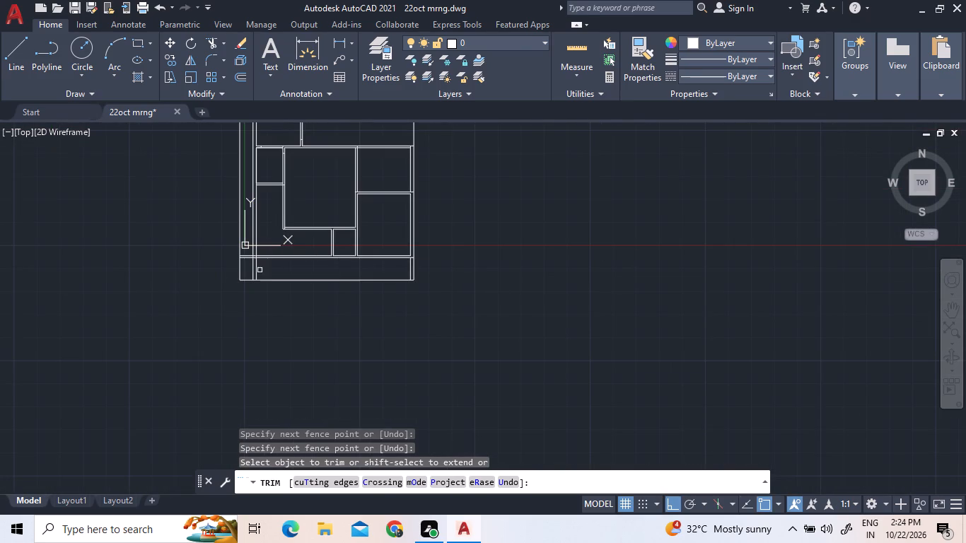
scroll(257, 271, "up", 3)
left_click(307, 270)
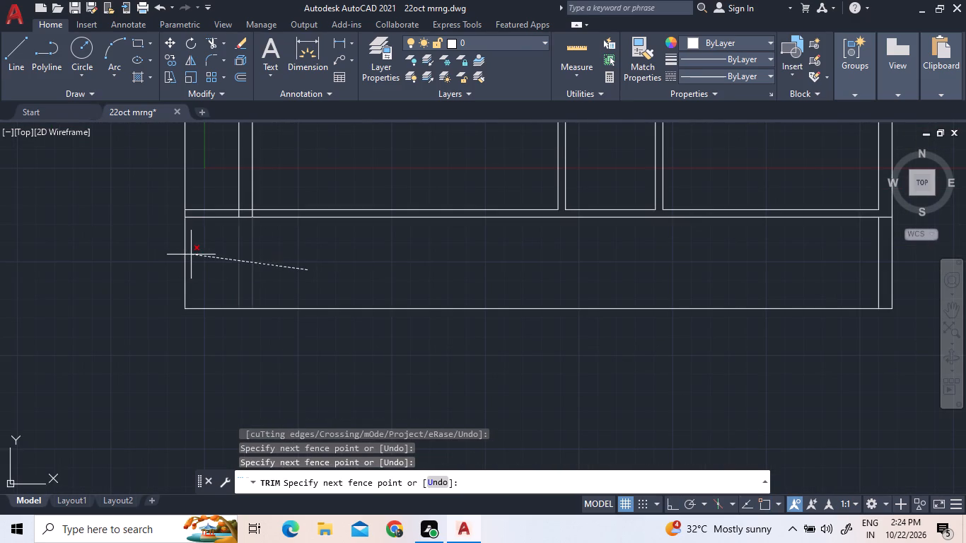
double_click(191, 255)
left_click(226, 151)
Trim away the leftover outermost left and bottom boundary lines and the right wall's extension below the bottom wall.
scroll(211, 229, "down", 2)
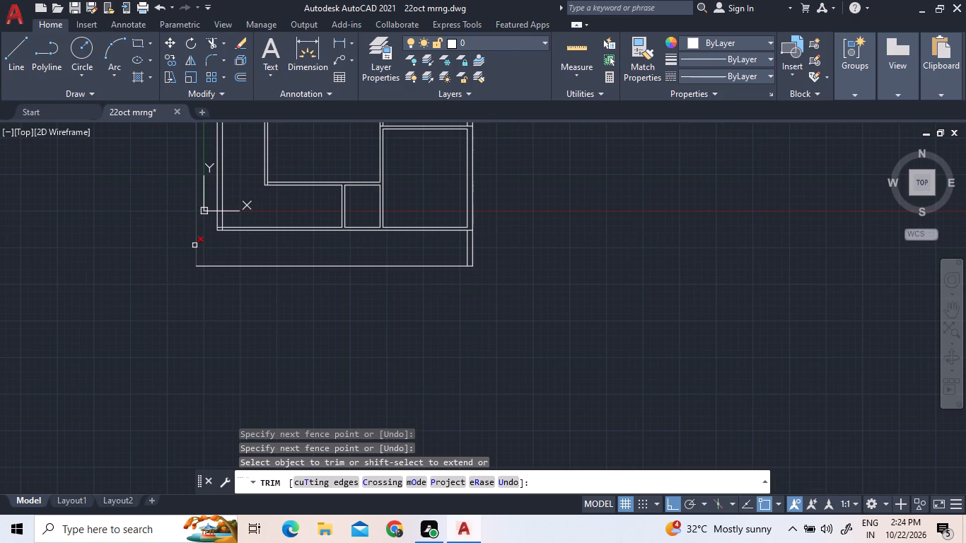
left_click(194, 245)
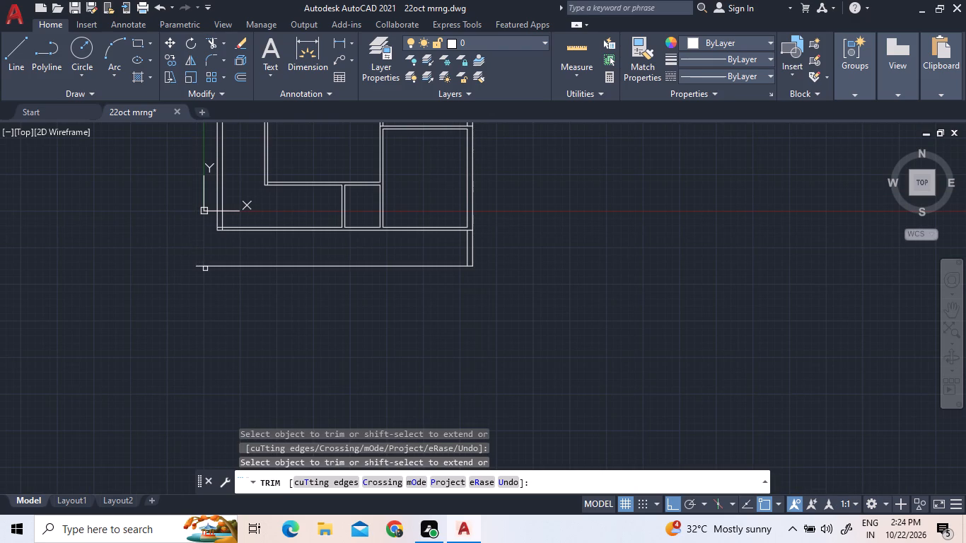
left_click(205, 267)
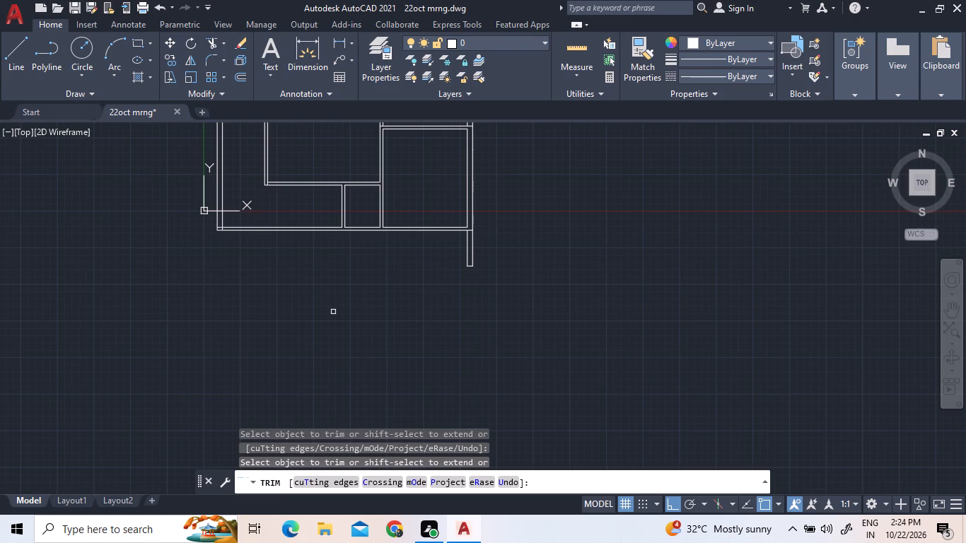
left_click(354, 313)
left_click(508, 242)
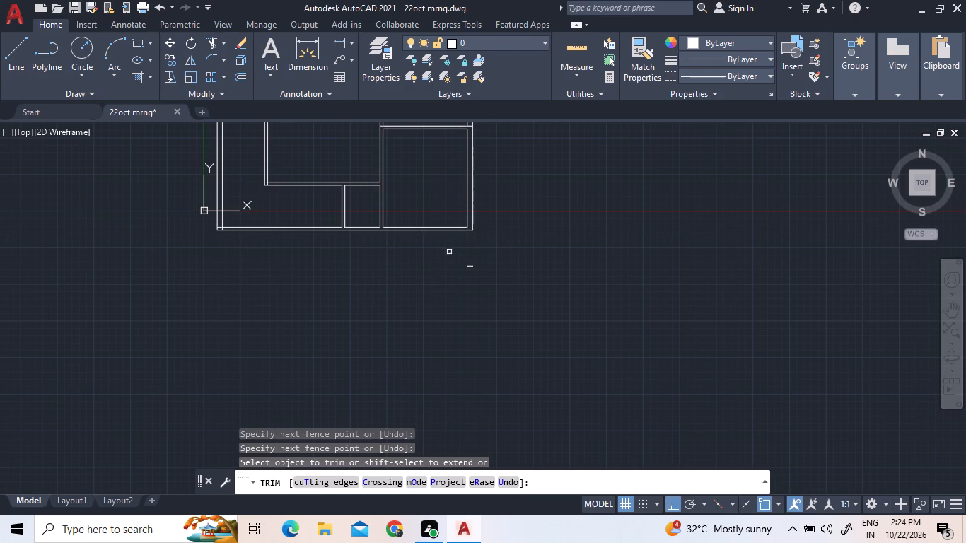
left_click(467, 267)
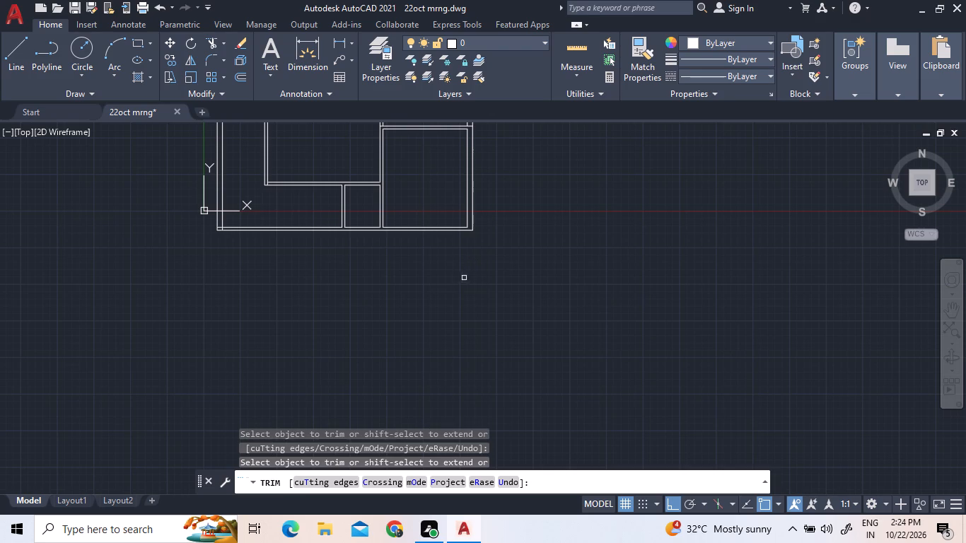
Trim the overlapping wall lines at the central room's lower-left corner and at both ends of the short partition on the plan's left side.
scroll(413, 316, "down", 1)
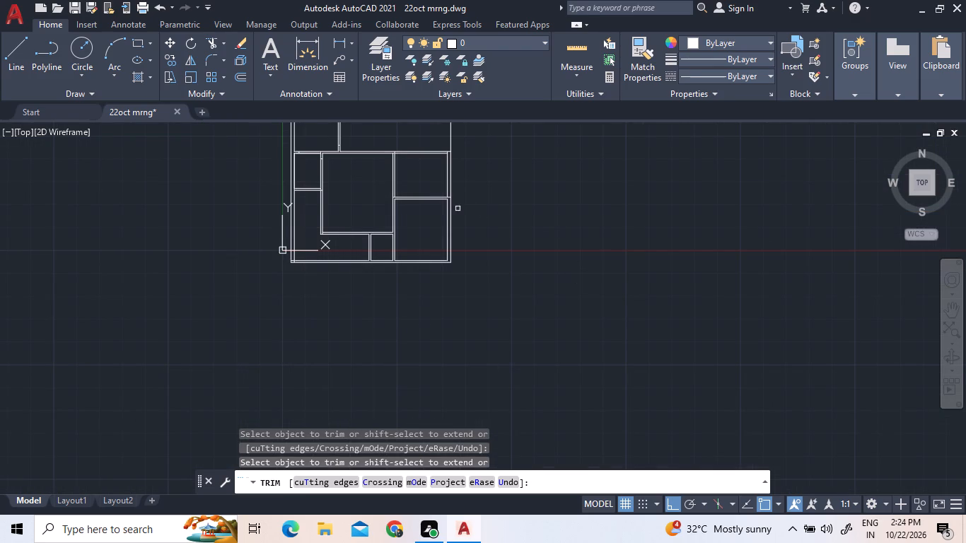
scroll(434, 223, "up", 1)
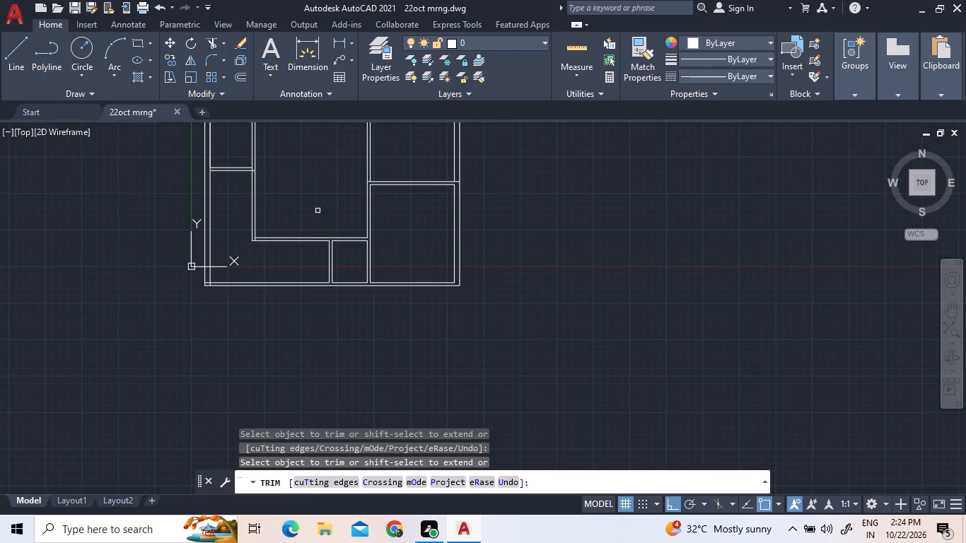
scroll(261, 244, "up", 2)
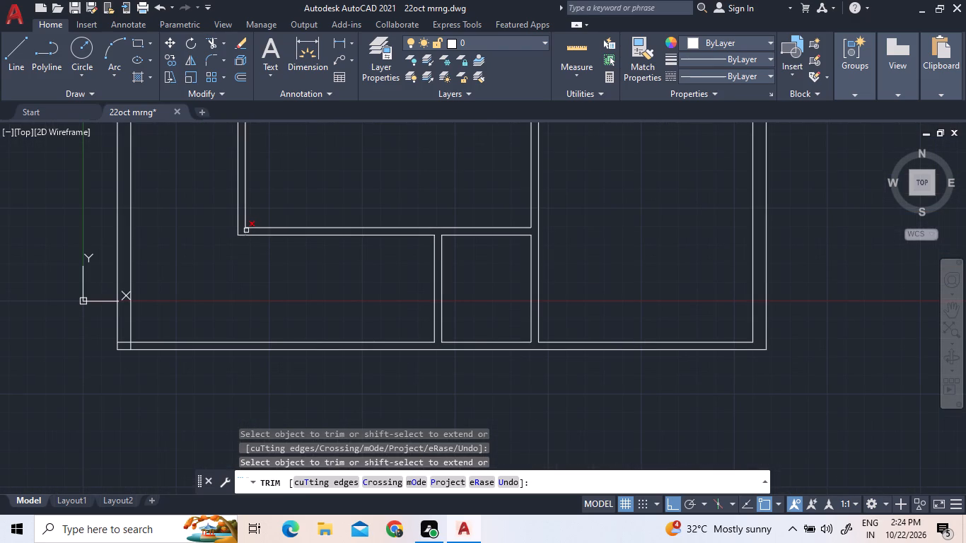
left_click(246, 233)
scroll(309, 214, "down", 2)
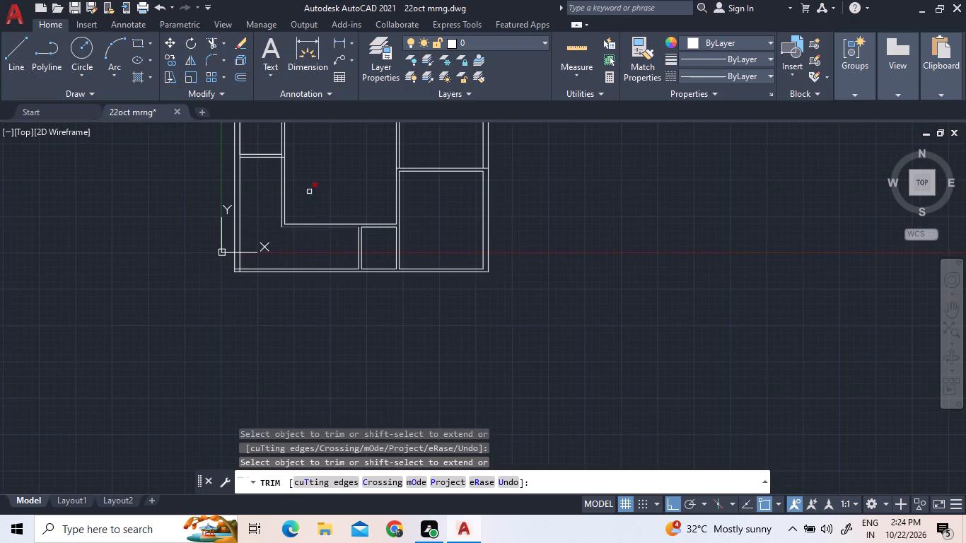
scroll(273, 150, "up", 3)
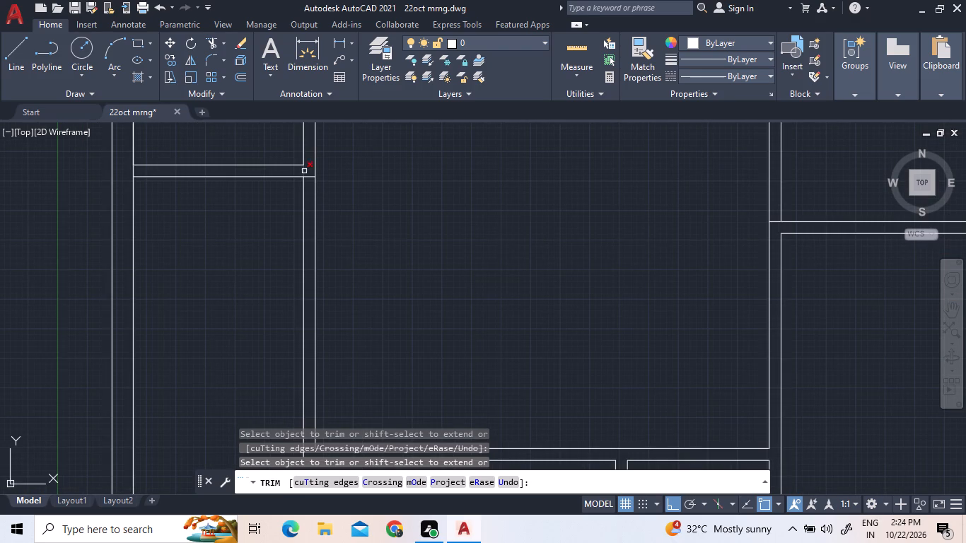
left_click(303, 170)
left_click(310, 176)
left_click(132, 169)
Trim the overlapping lines at the wall junctions around the two right-hand rooms, including the upper room's top corners.
scroll(233, 293, "down", 1)
scroll(586, 252, "up", 1)
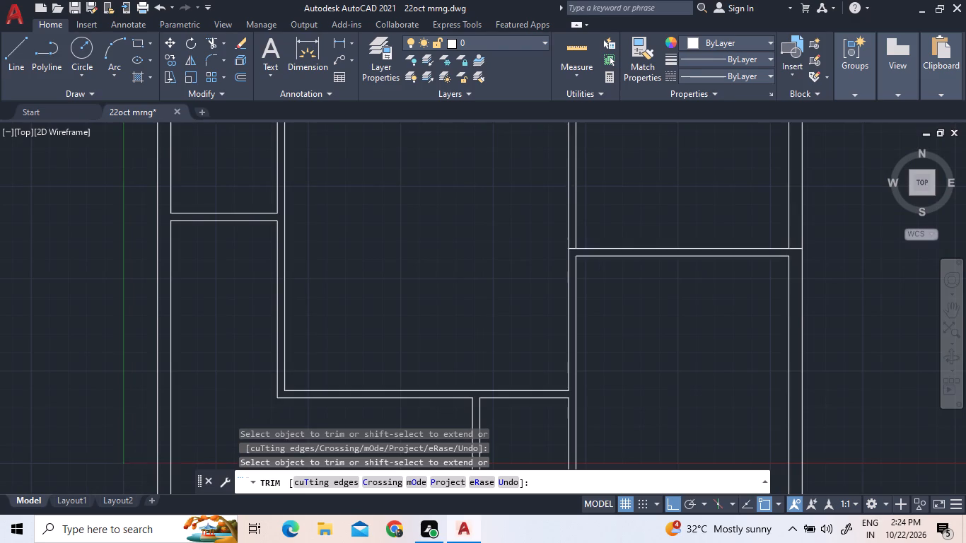
scroll(586, 252, "up", 2)
left_click(519, 232)
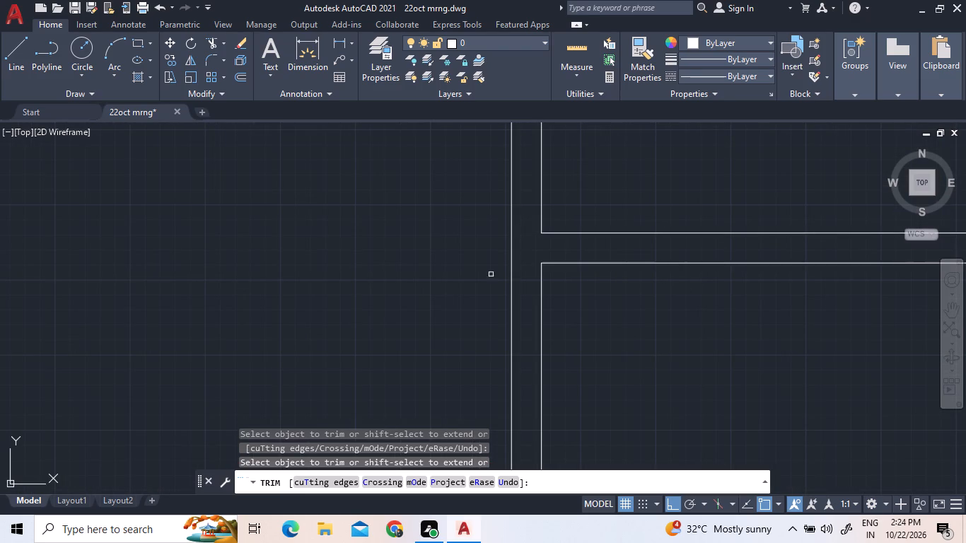
scroll(431, 351, "down", 3)
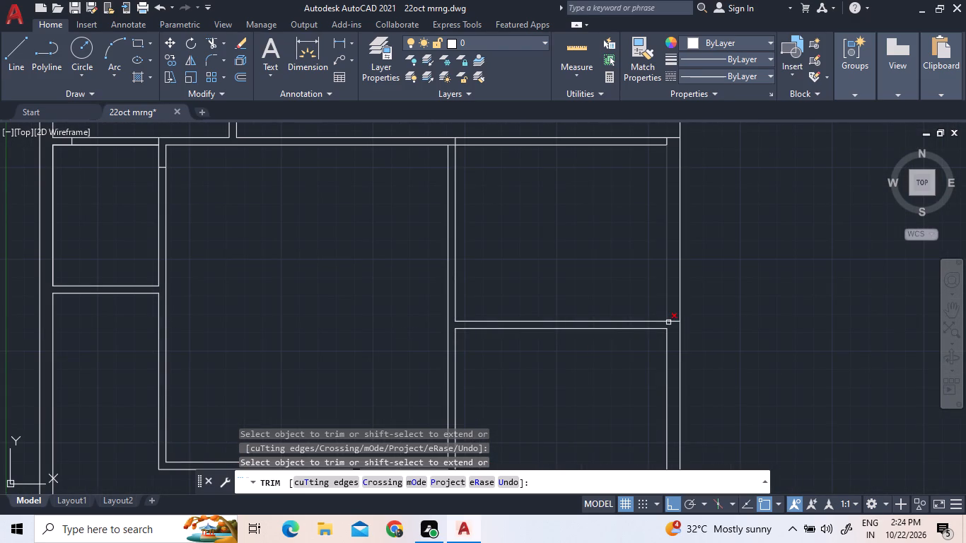
left_click(674, 321)
left_click(455, 144)
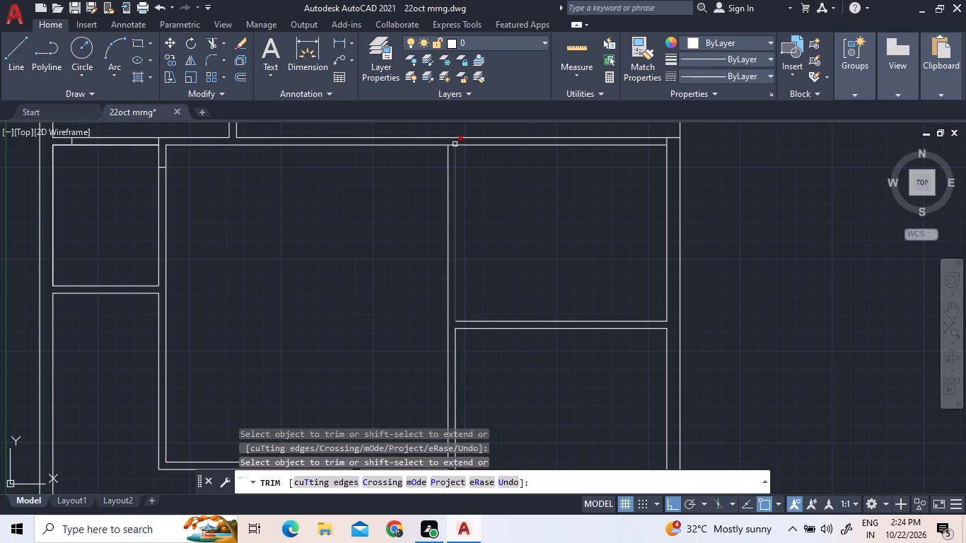
left_click(453, 144)
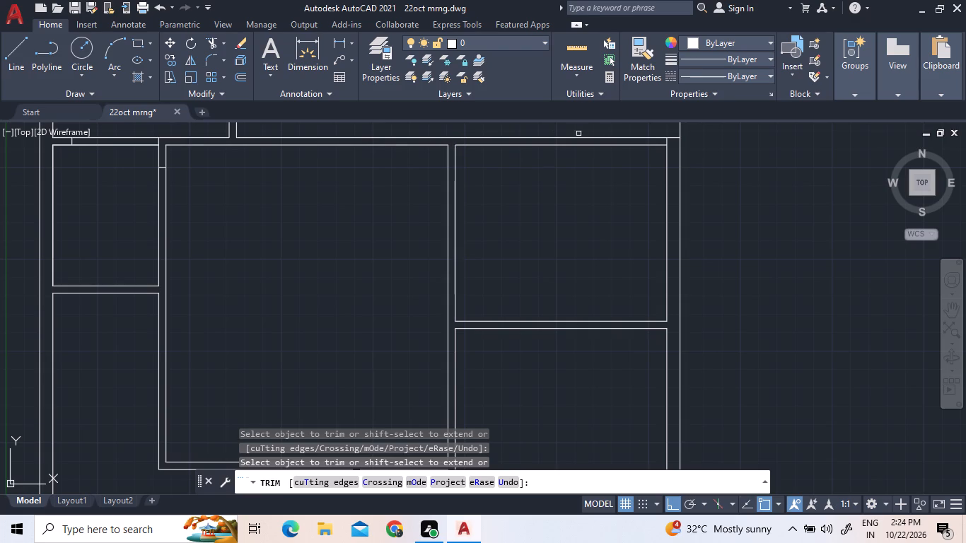
left_click(668, 141)
Trim the top wall line overhanging the plan's upper-left corner and finish trimming.
scroll(244, 226, "down", 2)
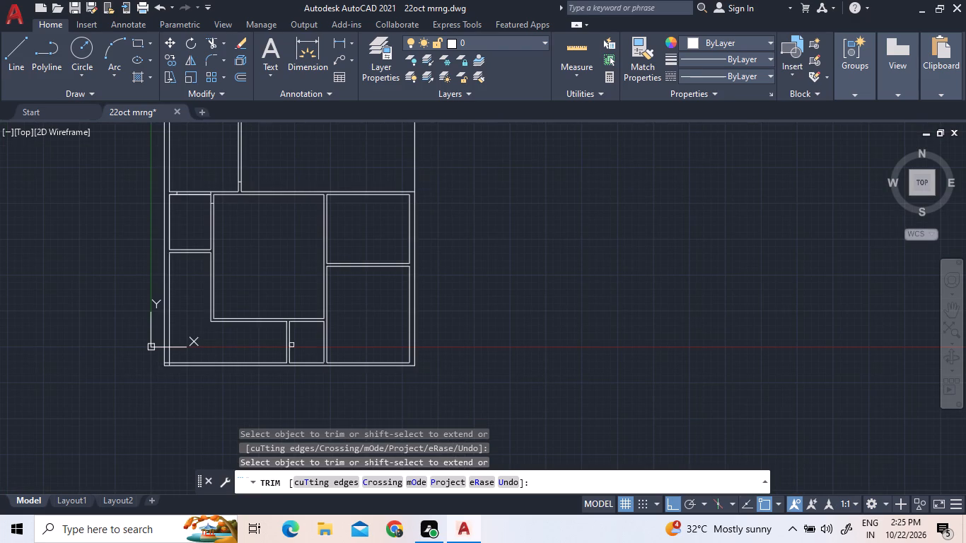
scroll(272, 368, "up", 2)
scroll(322, 397, "down", 2)
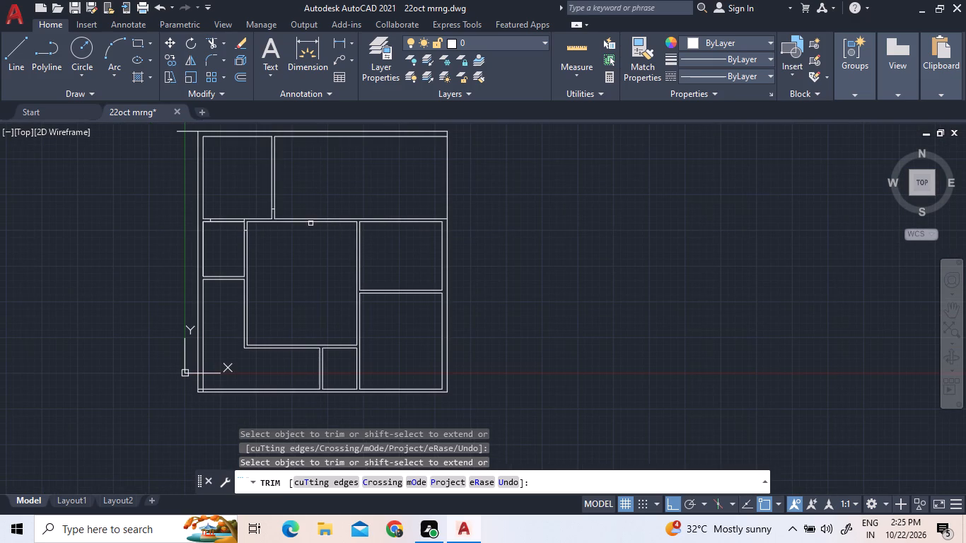
middle_click_drag(304, 283, 170, 296)
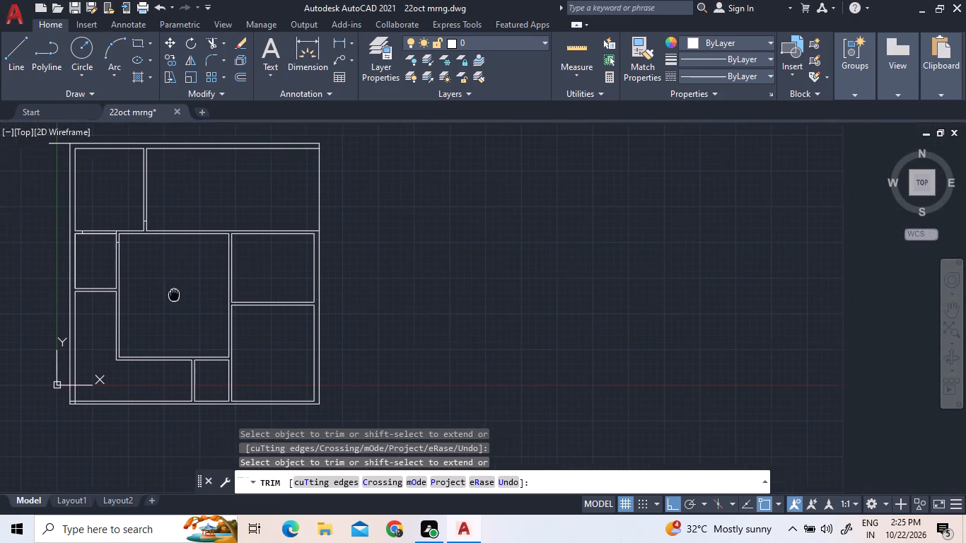
middle_click_drag(170, 296, 163, 296)
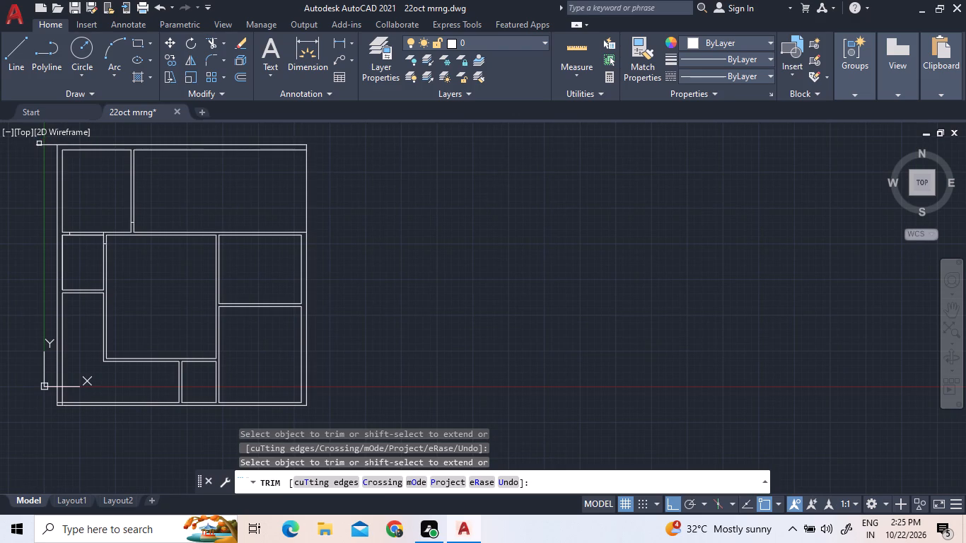
left_click(45, 144)
right_click(574, 288)
left_click(594, 303)
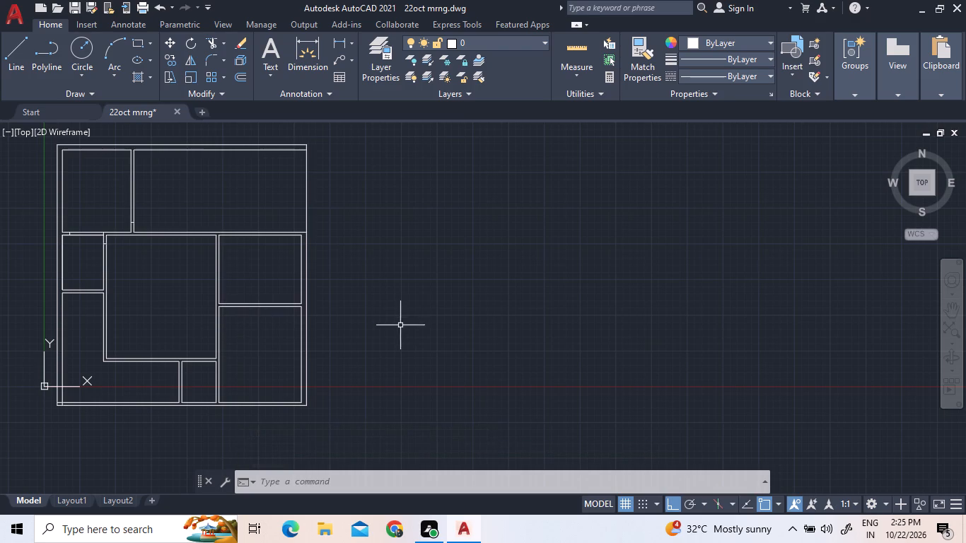
Add a linear dimension across the thickness of the right outer wall, just below the plan's upper horizontal partition.
left_click(342, 37)
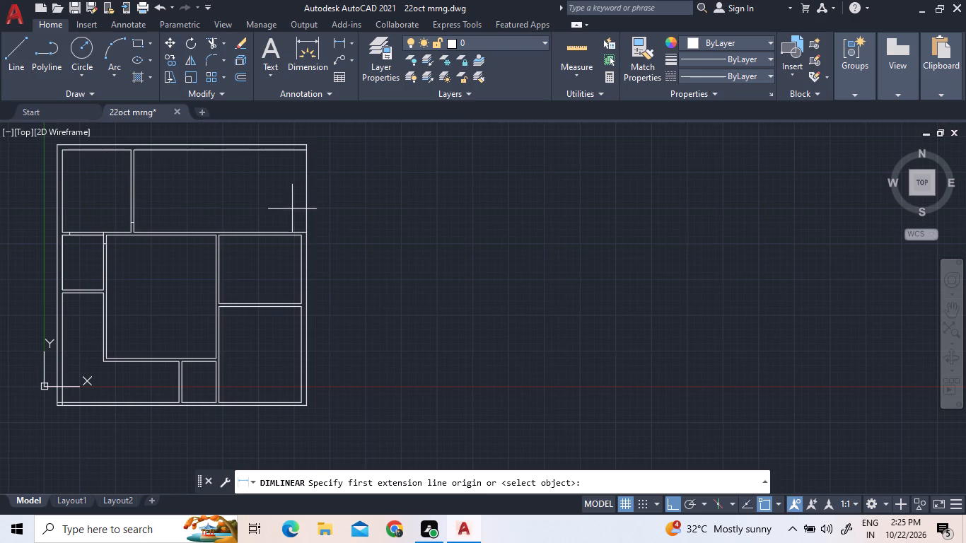
scroll(291, 209, "up", 2)
scroll(337, 295, "up", 1)
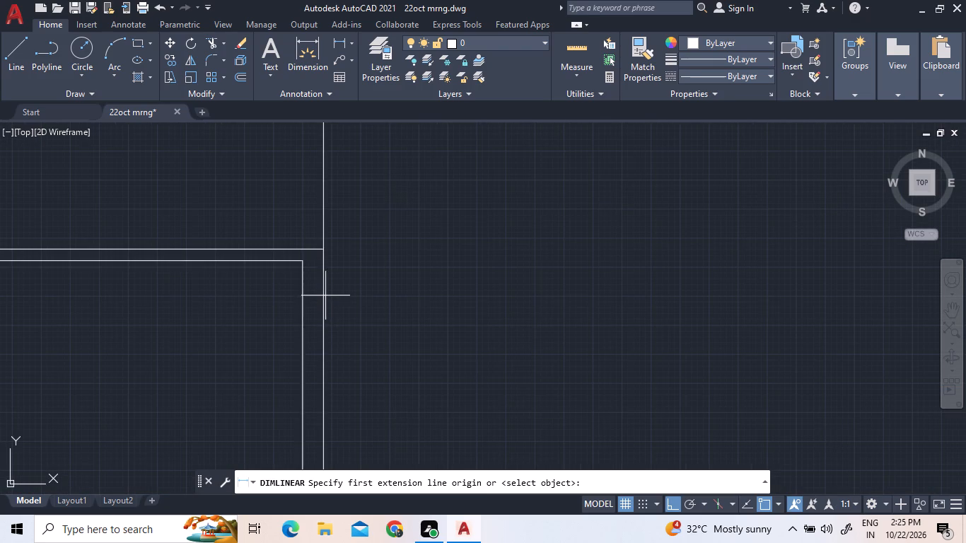
left_click(323, 296)
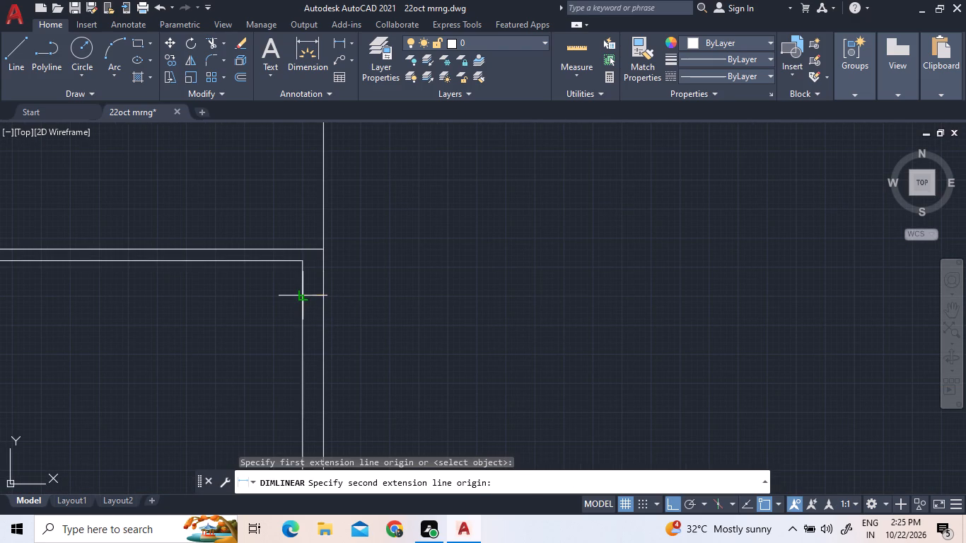
left_click(301, 296)
left_click(363, 327)
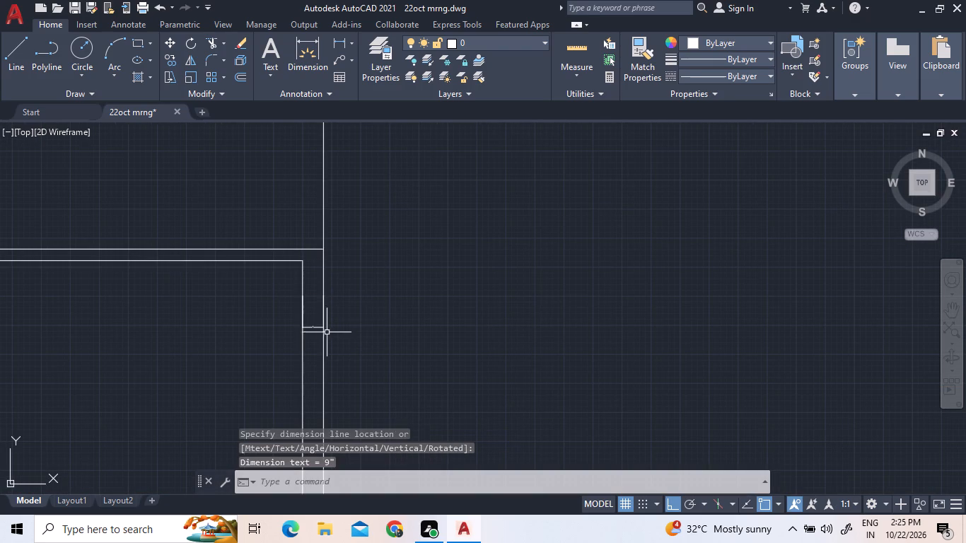
Delete the linear dimension across the right outer wall's thickness.
scroll(320, 330, "up", 7)
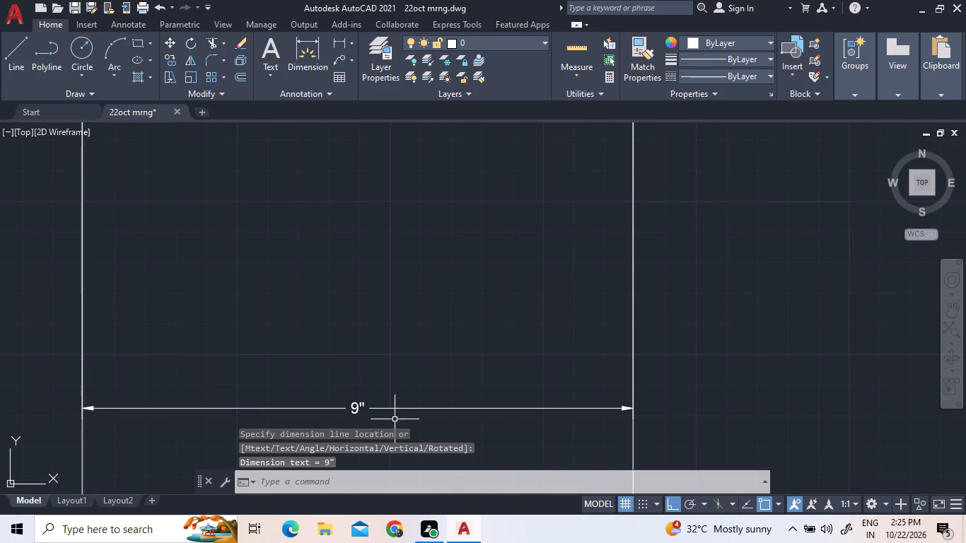
left_click(402, 422)
left_click(354, 370)
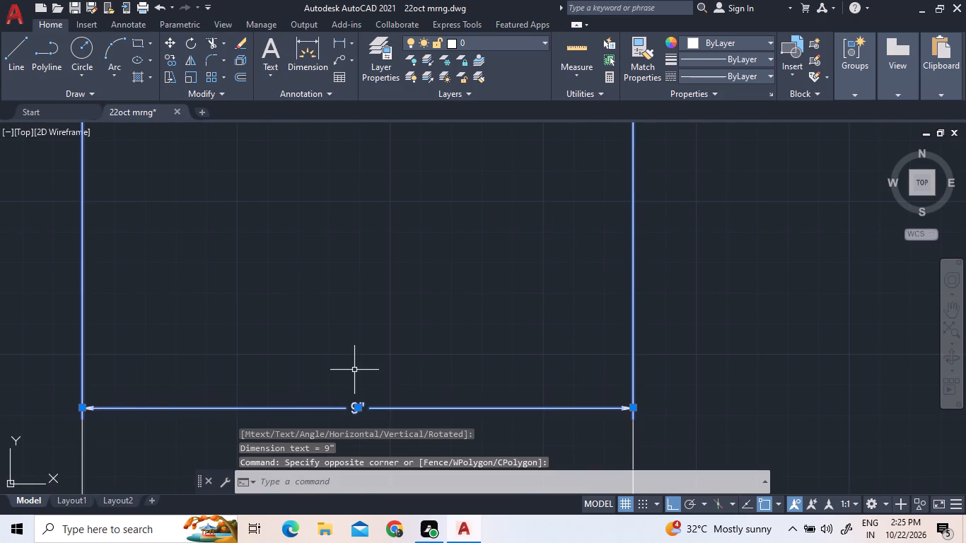
key("Delete")
Extend the right outer wall's inner line upward past the upper horizontal partition to the plan's top outer wall line.
scroll(361, 402, "down", 4)
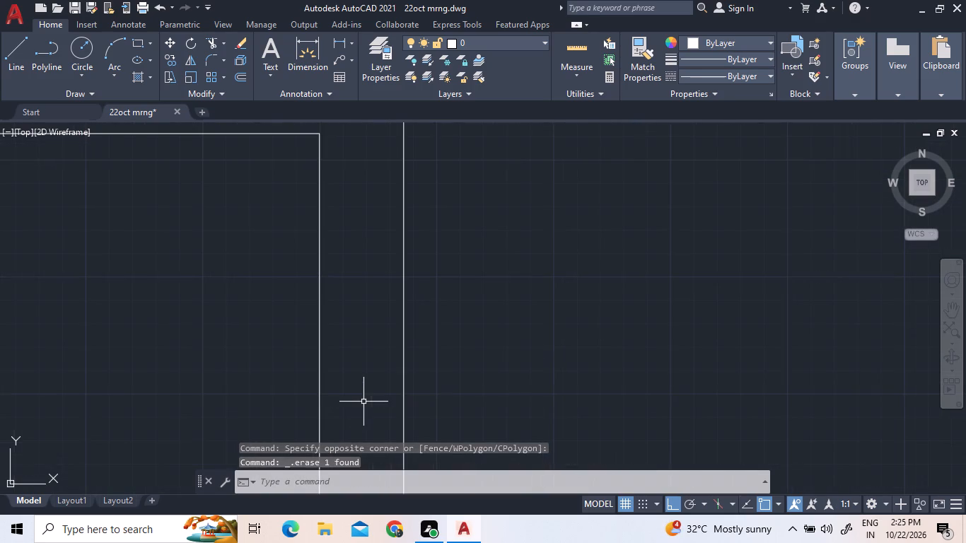
scroll(365, 407, "down", 6)
middle_click_drag(326, 365, 295, 305)
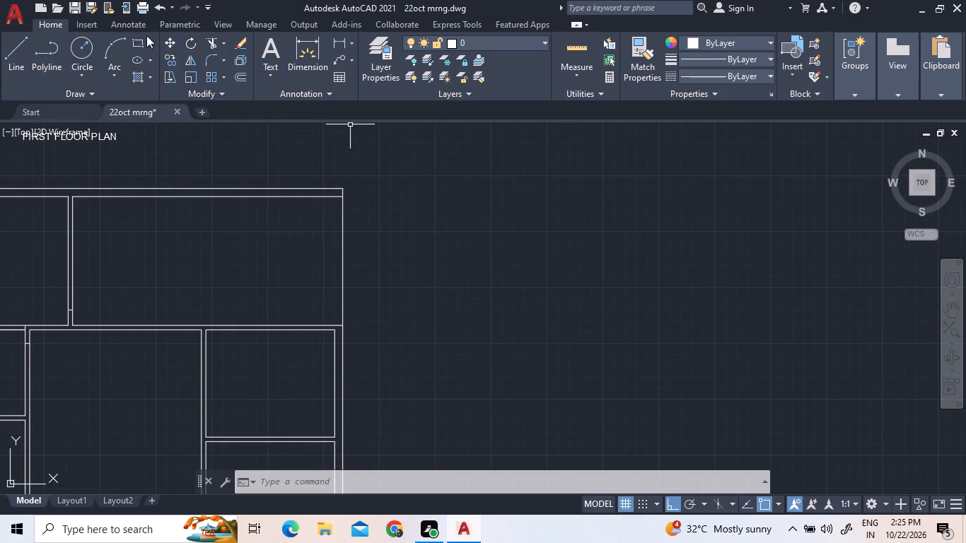
left_click(223, 40)
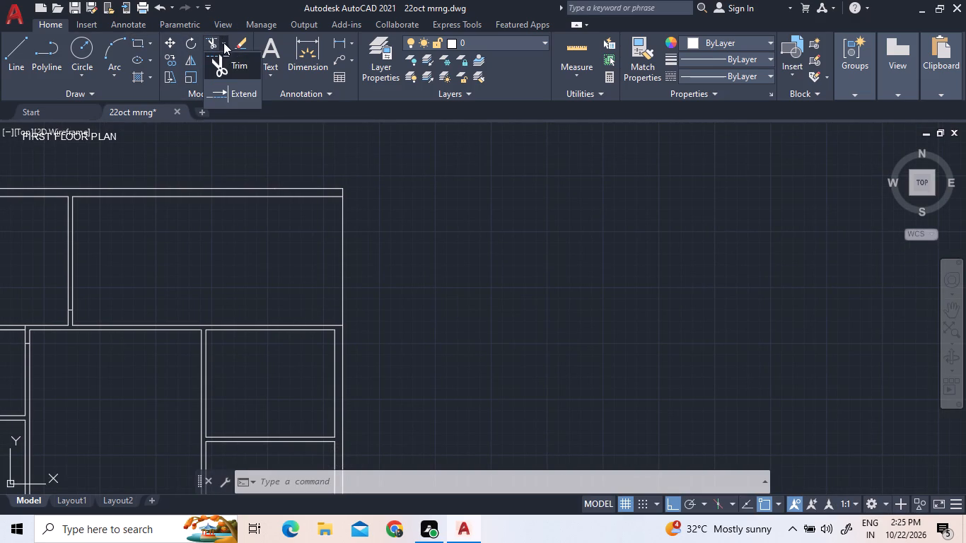
left_click(233, 88)
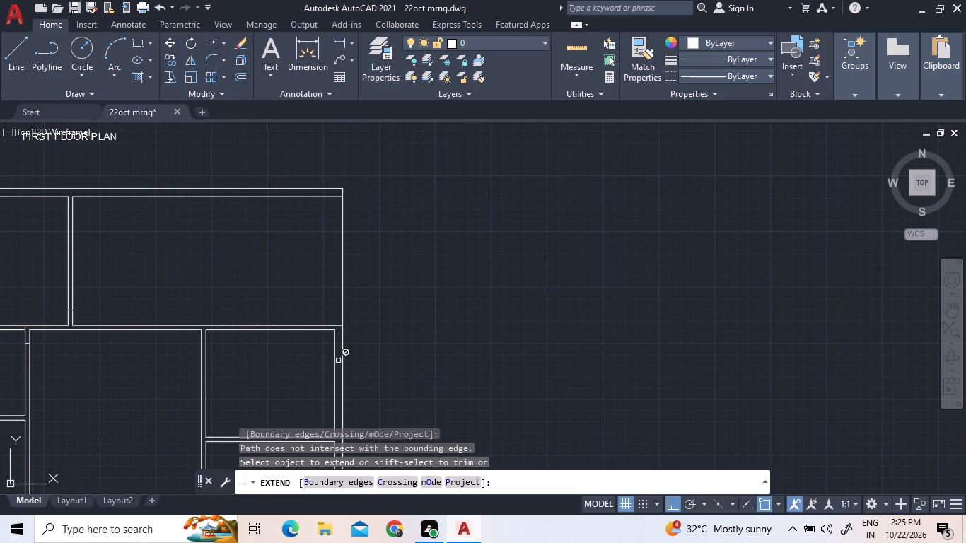
left_click(334, 351)
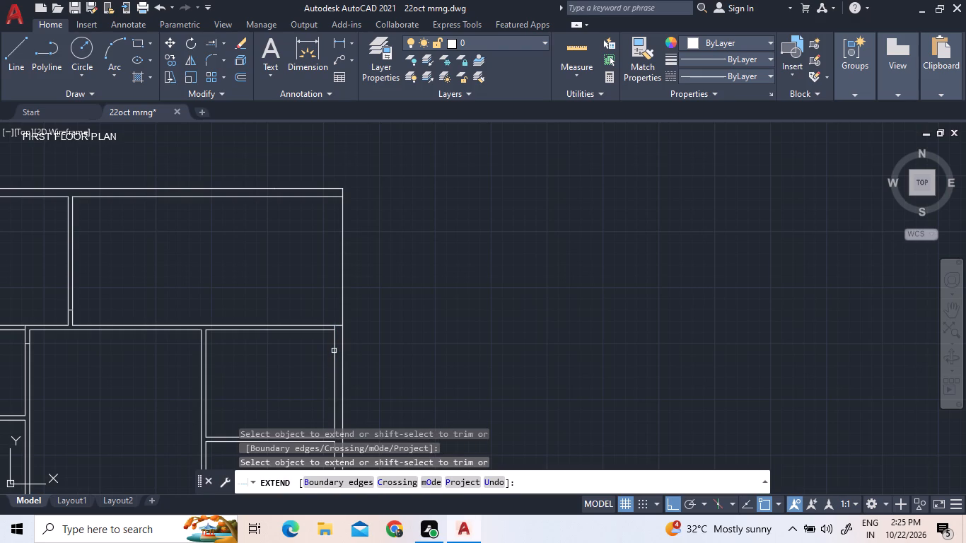
left_click(334, 351)
left_click(334, 348)
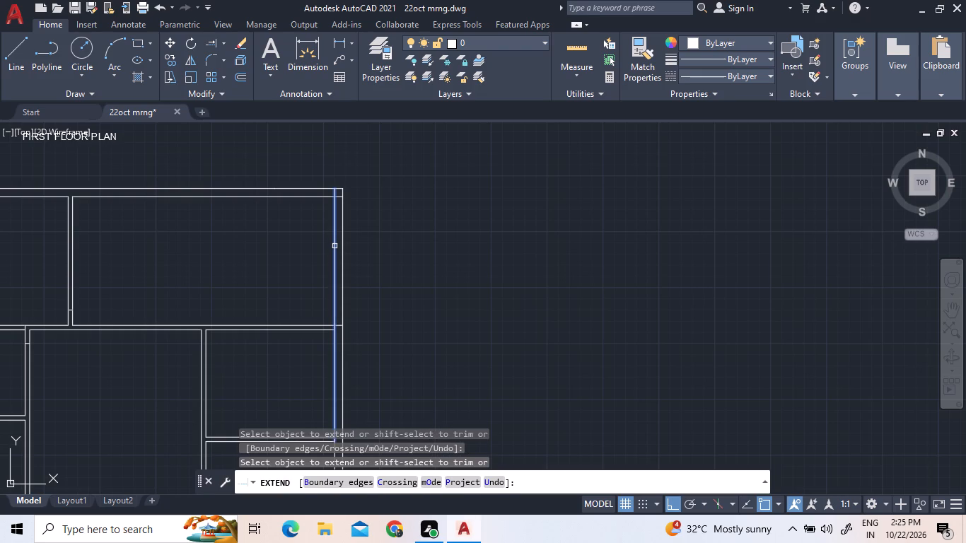
left_click(334, 245)
Trim the right outer wall's inner line where the two horizontal partitions meet it, opening both junctions.
scroll(340, 240, "down", 2)
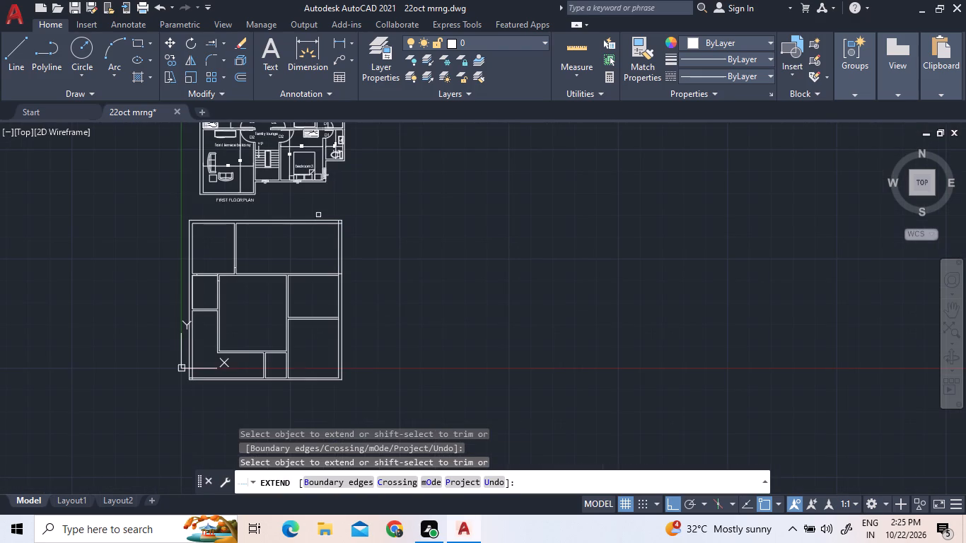
scroll(337, 331, "up", 2)
scroll(364, 285, "down", 1)
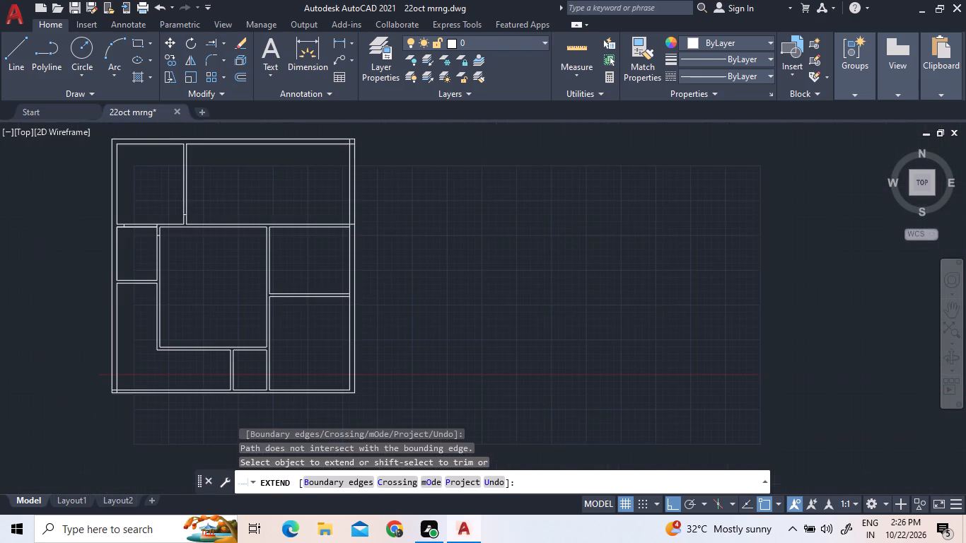
scroll(341, 230, "up", 1)
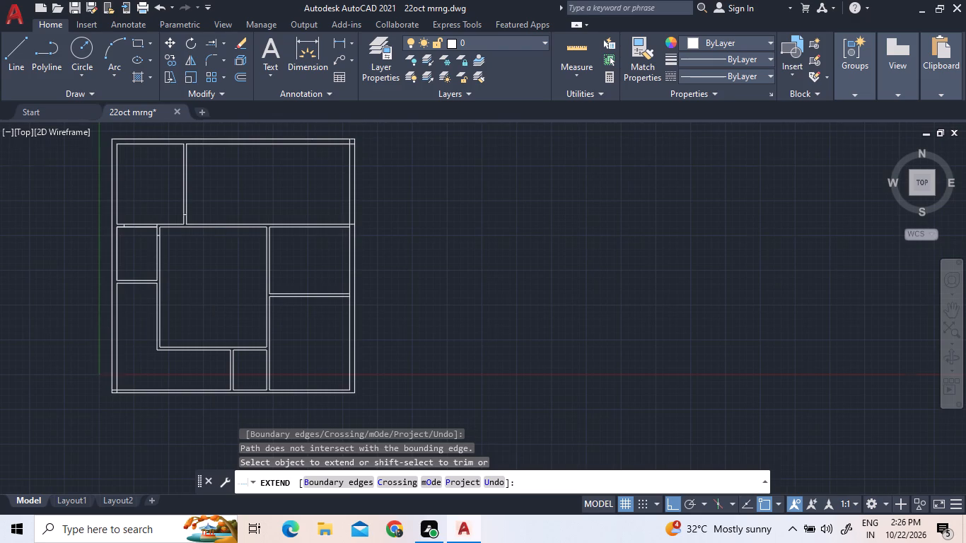
left_click(223, 45)
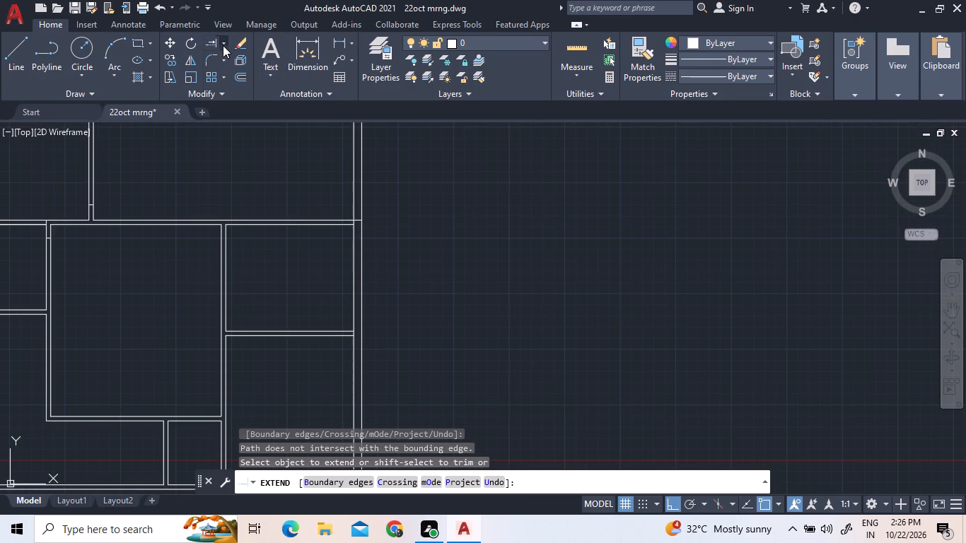
left_click(235, 67)
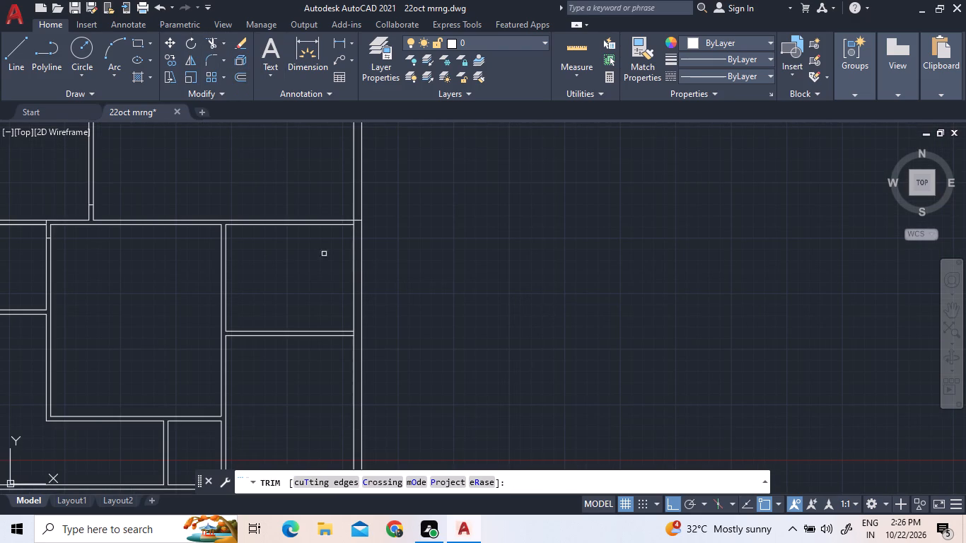
scroll(351, 328, "up", 2)
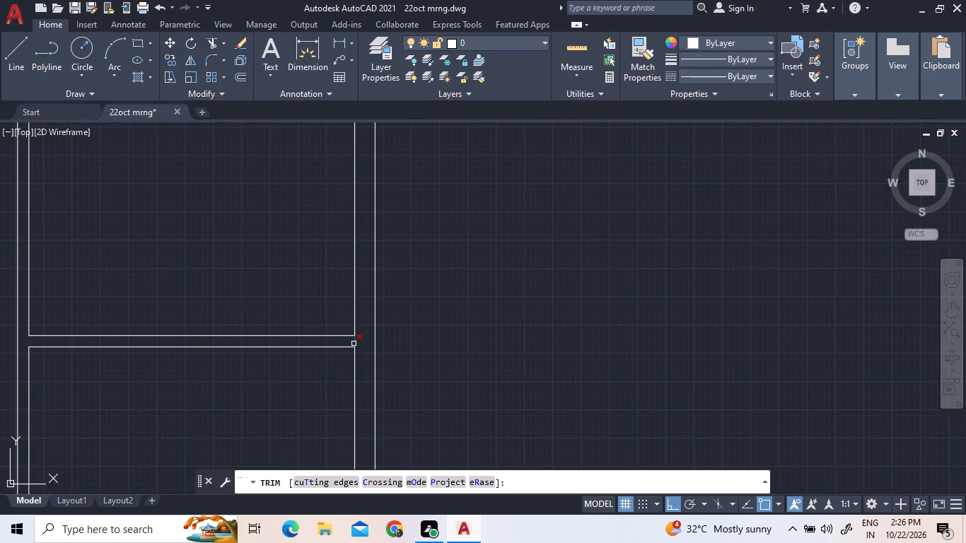
left_click(356, 339)
scroll(392, 392, "down", 2)
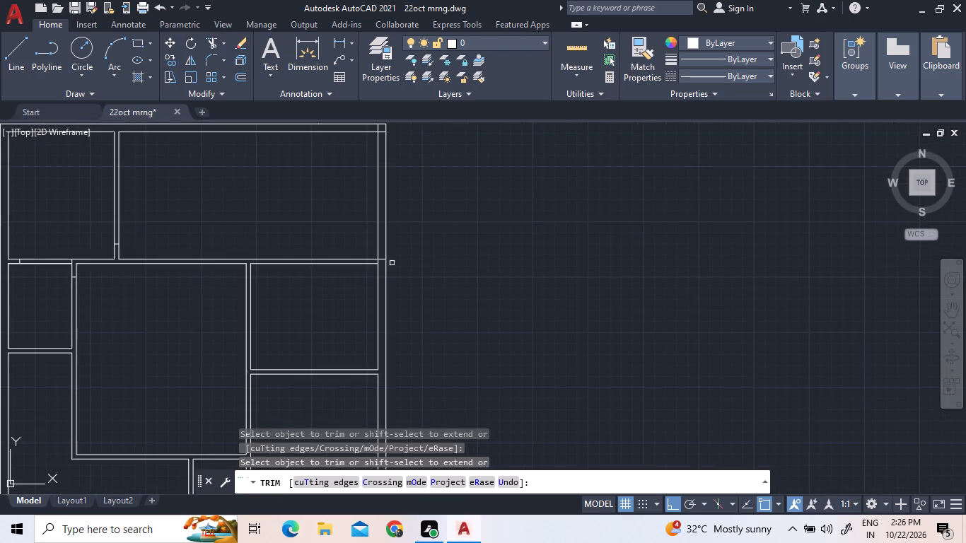
scroll(378, 255, "up", 3)
left_click(376, 279)
Trim the overlapping inner lines at the plan's upper-right corner and the upper partition line crossing the right outer wall.
scroll(455, 347, "down", 3)
scroll(437, 188, "up", 3)
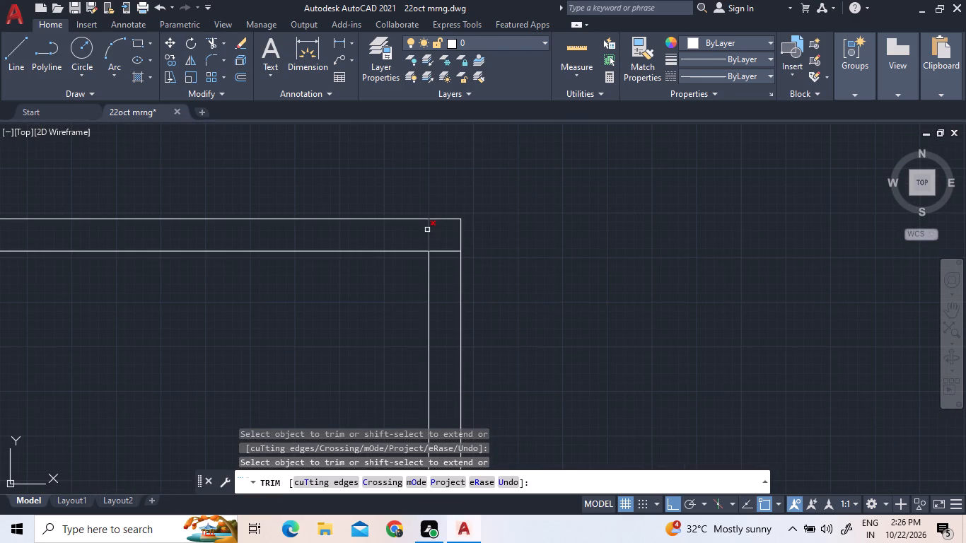
left_click(427, 230)
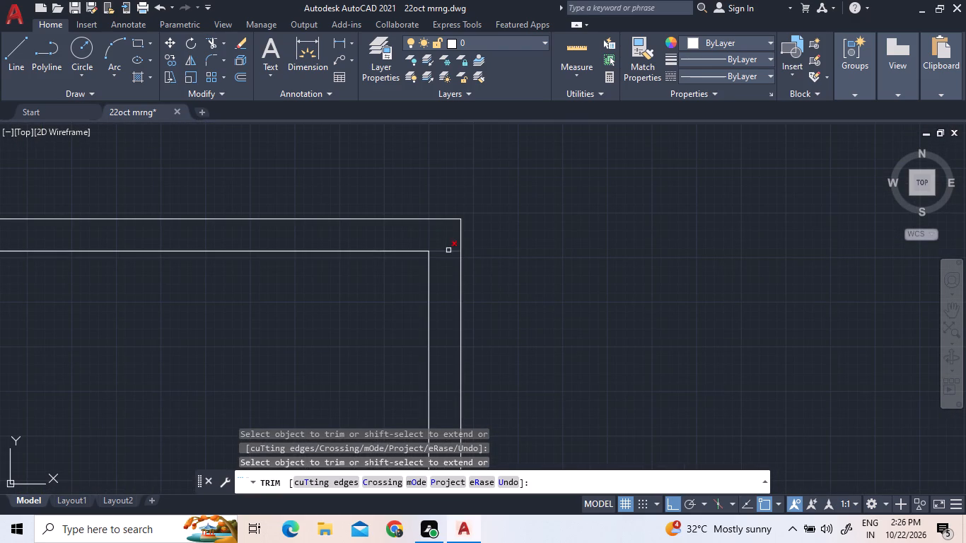
left_click(448, 252)
scroll(495, 221, "down", 2)
scroll(383, 289, "down", 2)
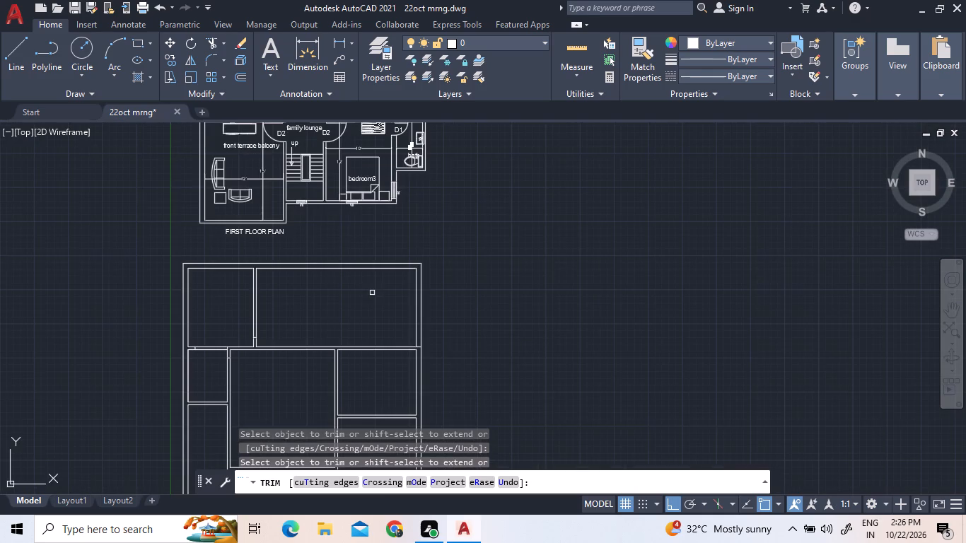
scroll(440, 354, "up", 4)
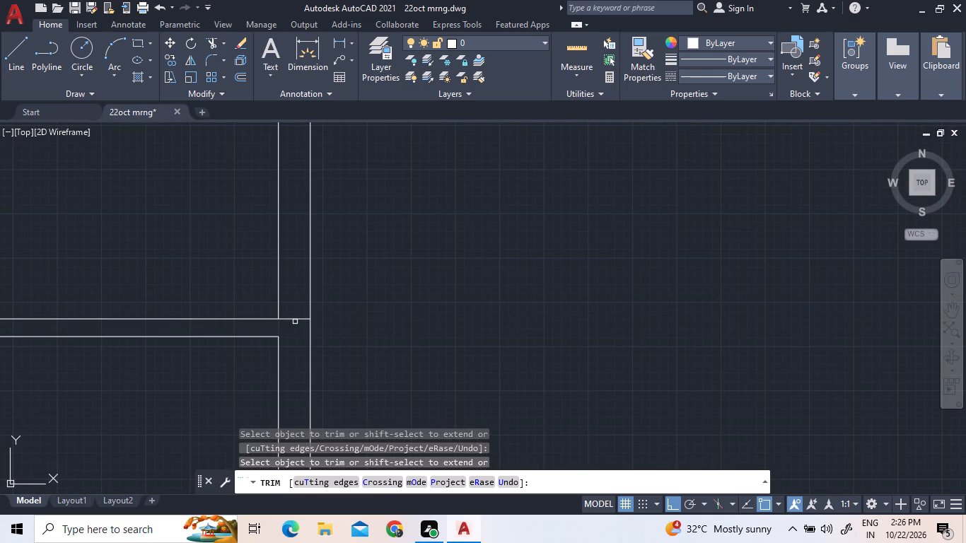
left_click(295, 322)
left_click(293, 305)
scroll(350, 483, "down", 2)
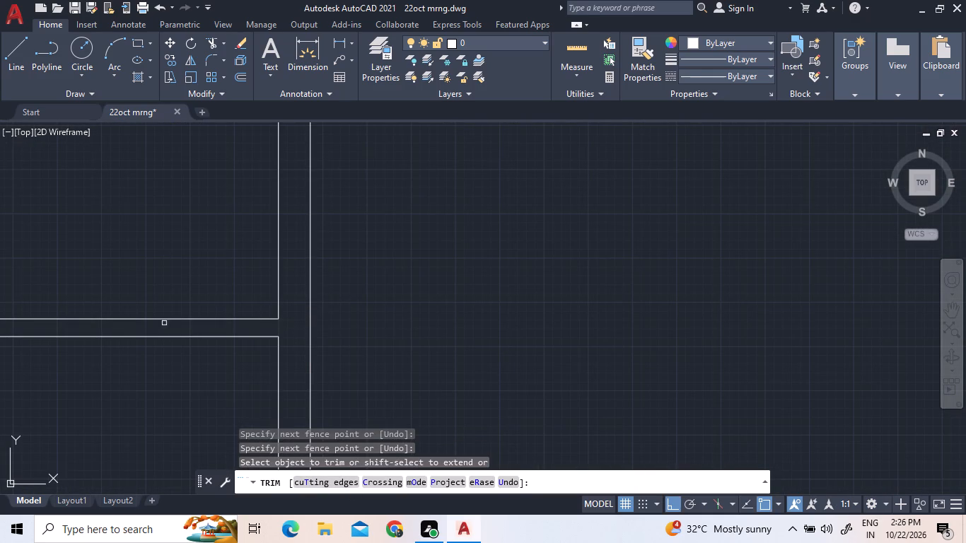
Trim the short wall line crossing the upper horizontal partition near the central room's upper-left corner, and finish trimming.
scroll(369, 257, "down", 3)
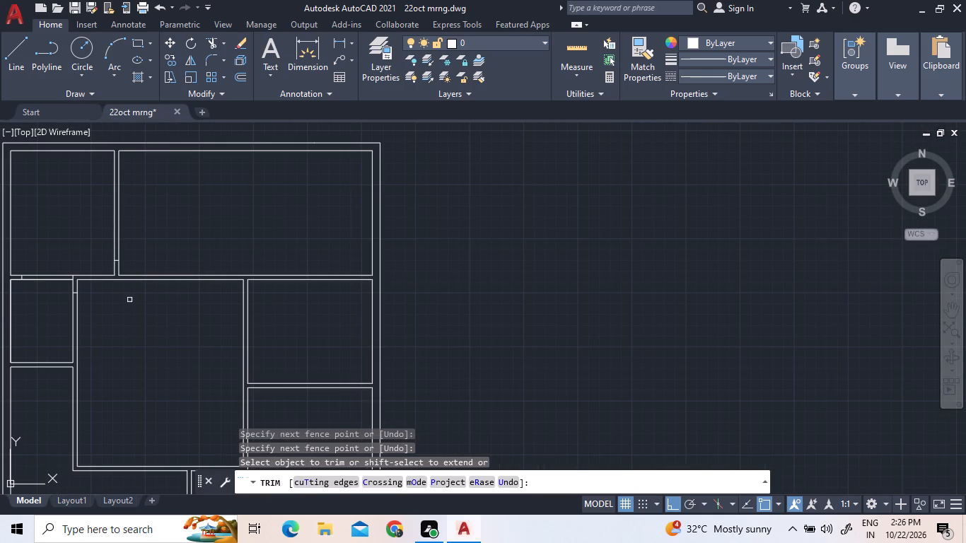
scroll(73, 279, "up", 3)
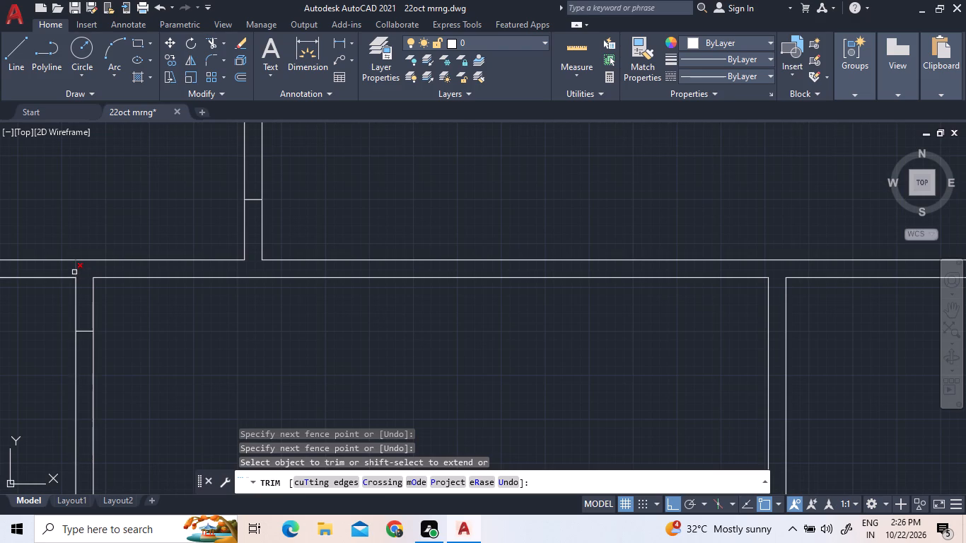
left_click(74, 271)
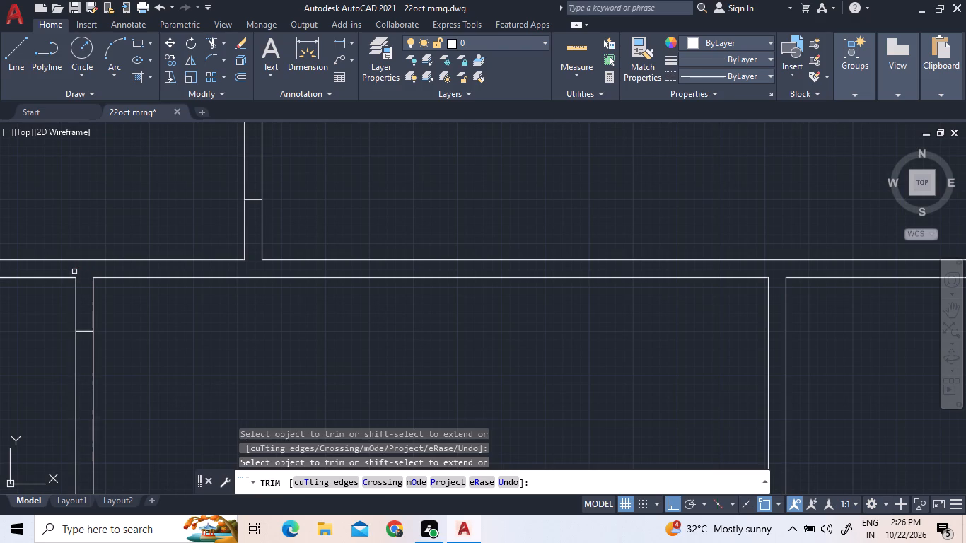
scroll(75, 274, "down", 3)
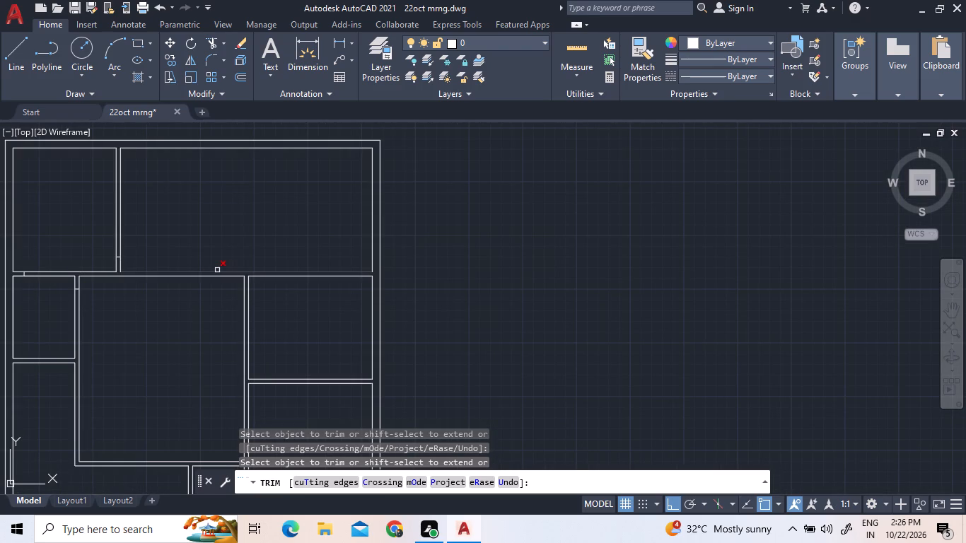
scroll(116, 346, "down", 1)
right_click(369, 228)
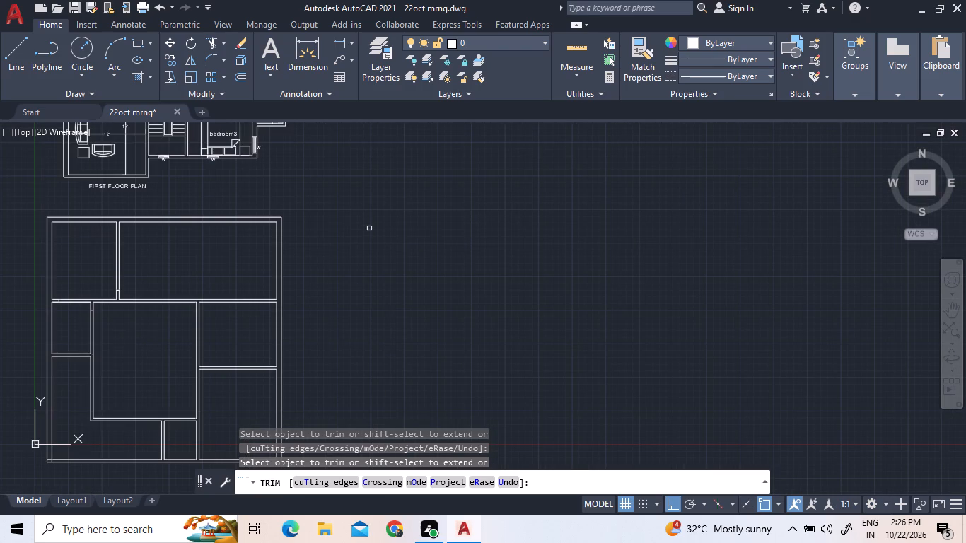
left_click(413, 237)
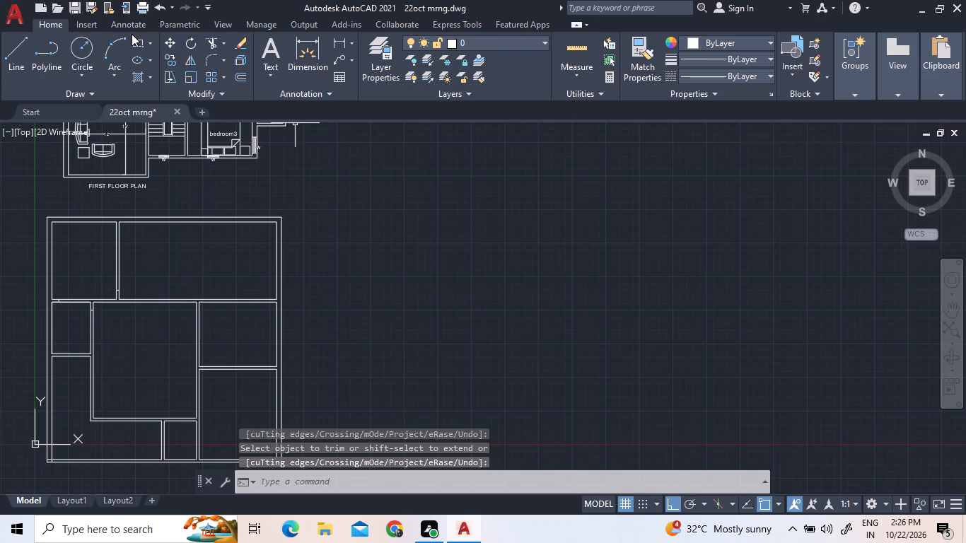
Draw a rectangle 5' long and 7' wide from the upper-right room's inner top-right corner, extending outward beyond the right wall.
left_click(141, 42)
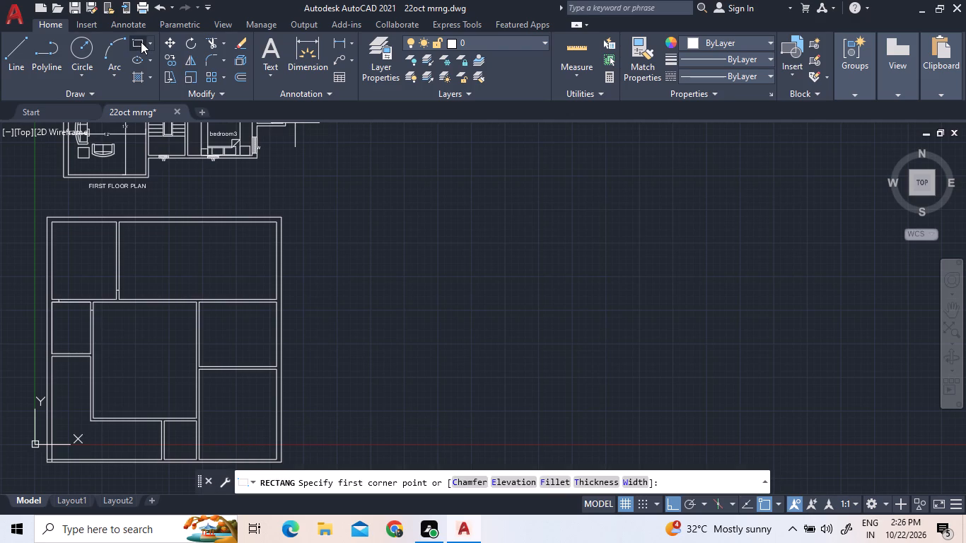
scroll(318, 259, "up", 2)
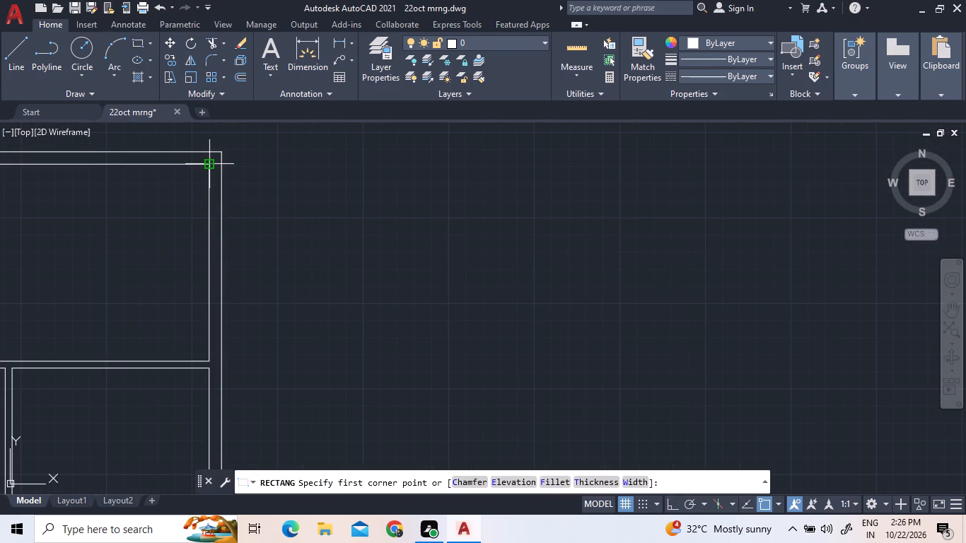
left_click(210, 165)
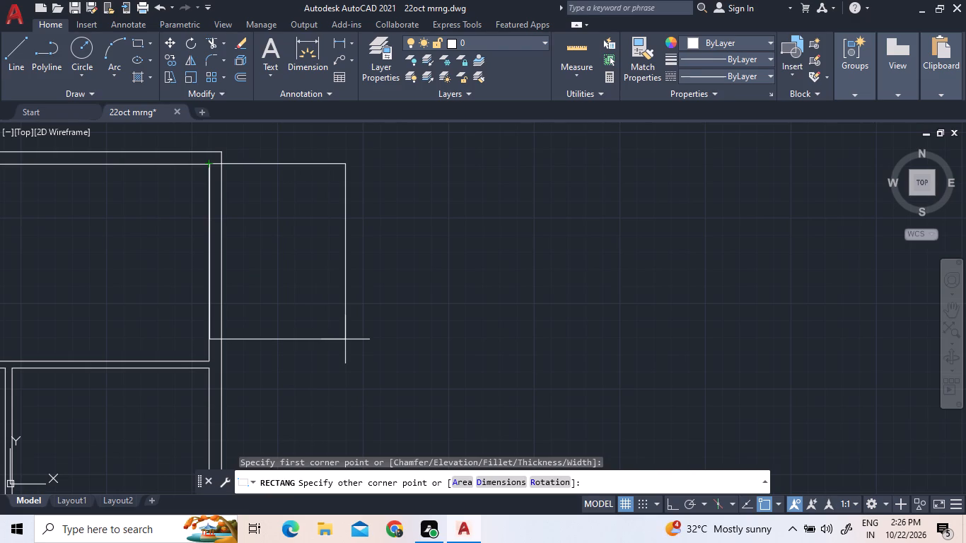
type("D")
key("space")
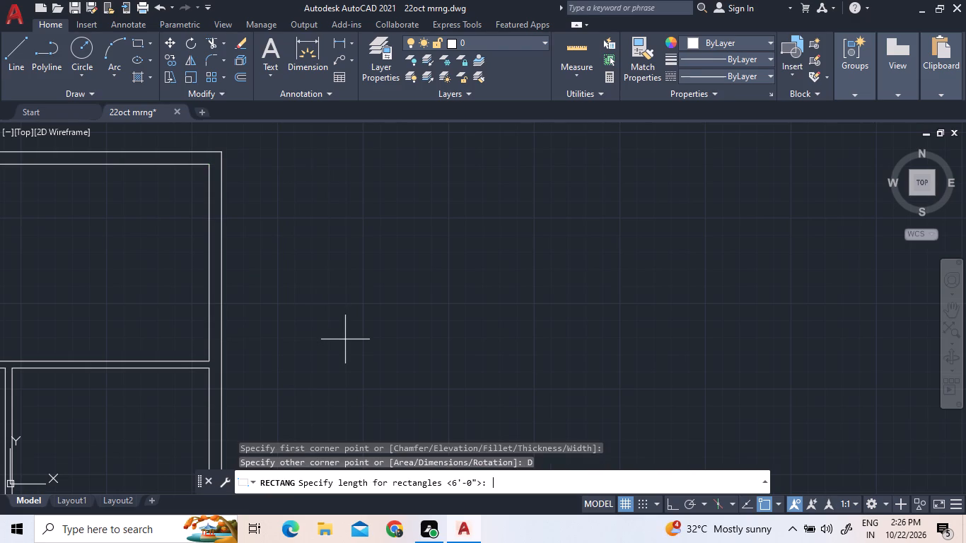
key("5")
key("apostrophe")
key("Return")
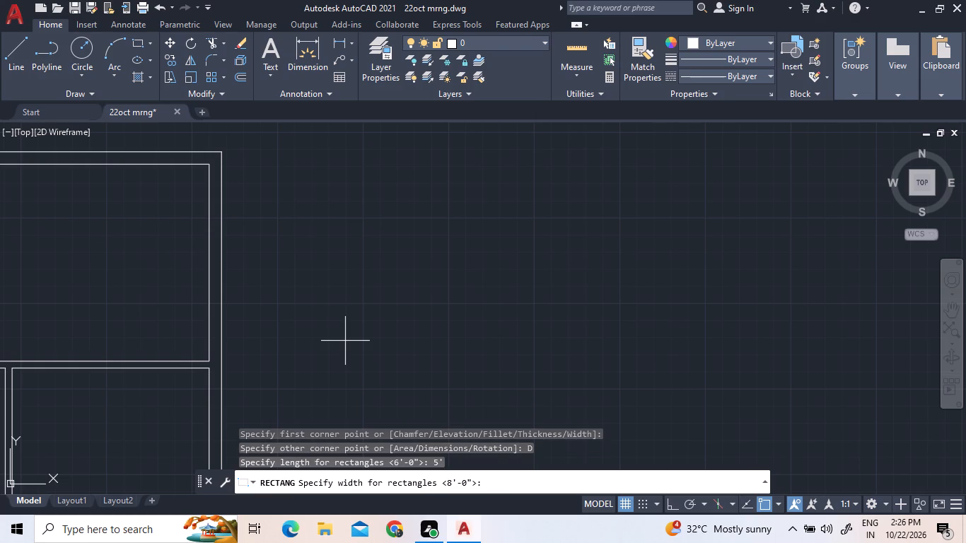
type("7'")
key("Return")
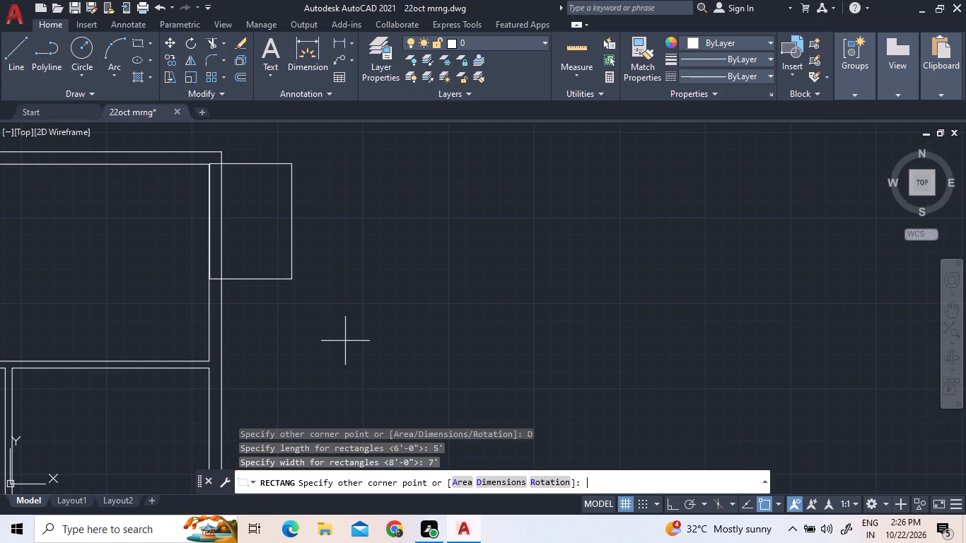
scroll(346, 341, "up", 1)
scroll(346, 354, "down", 2)
left_click(351, 351)
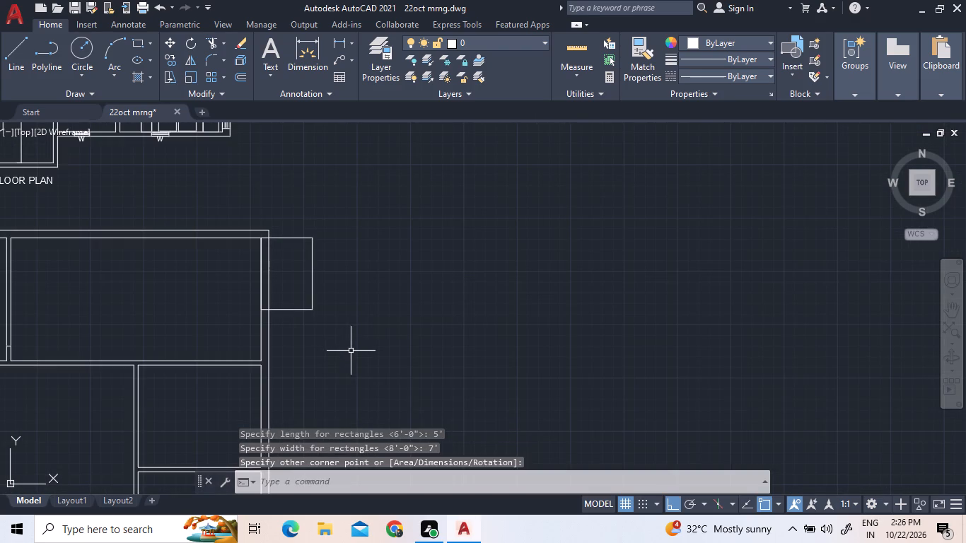
Move the new rectangle horizontally from its top-left corner onto the right outer wall's outer line.
scroll(298, 240, "up", 2)
left_click(298, 240)
left_click(286, 226)
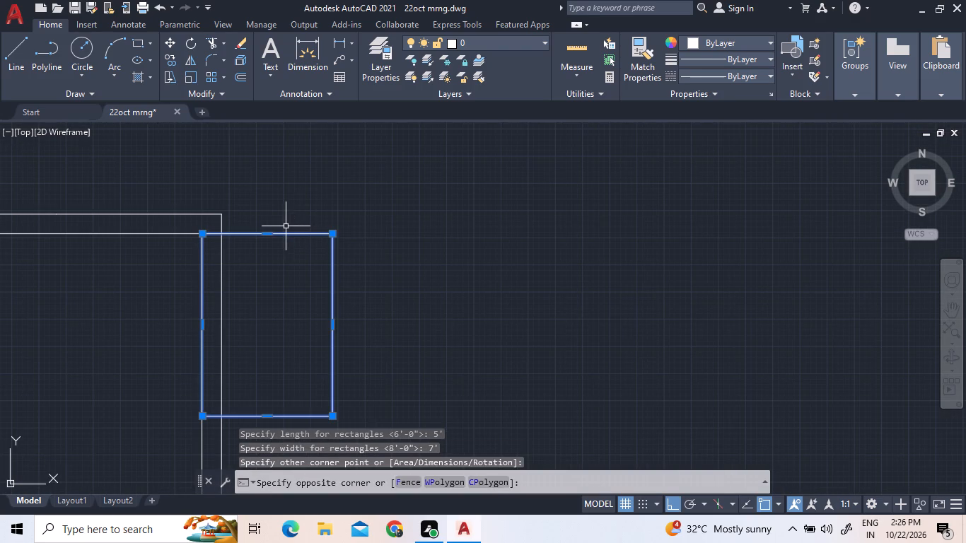
right_click(285, 227)
left_click(336, 274)
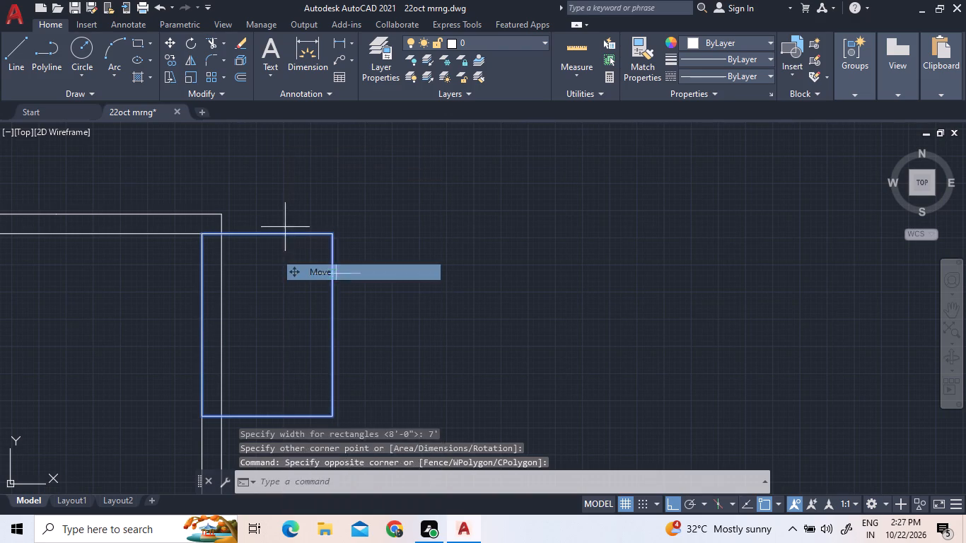
scroll(215, 243, "up", 3)
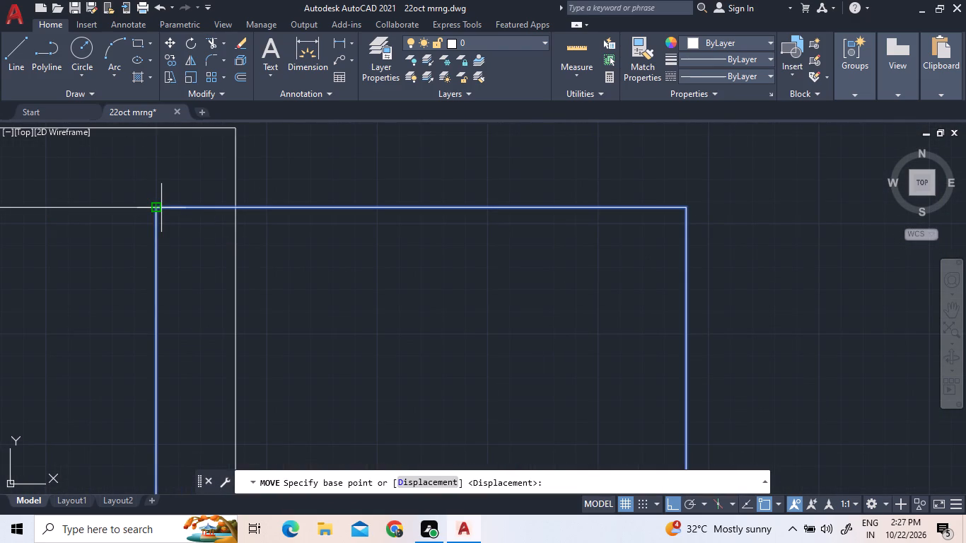
left_click(158, 209)
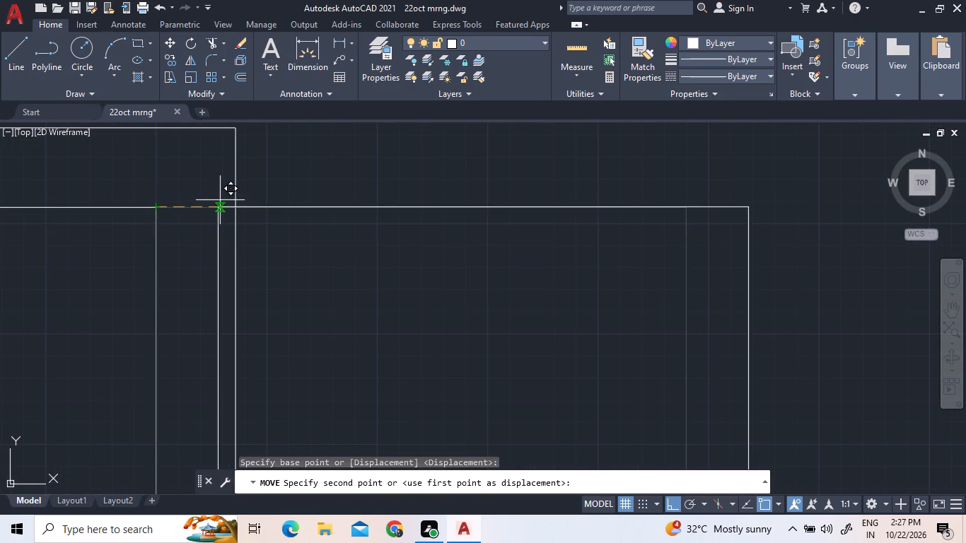
left_click(240, 206)
Explode the moved rectangle into separate lines.
scroll(268, 207, "down", 2)
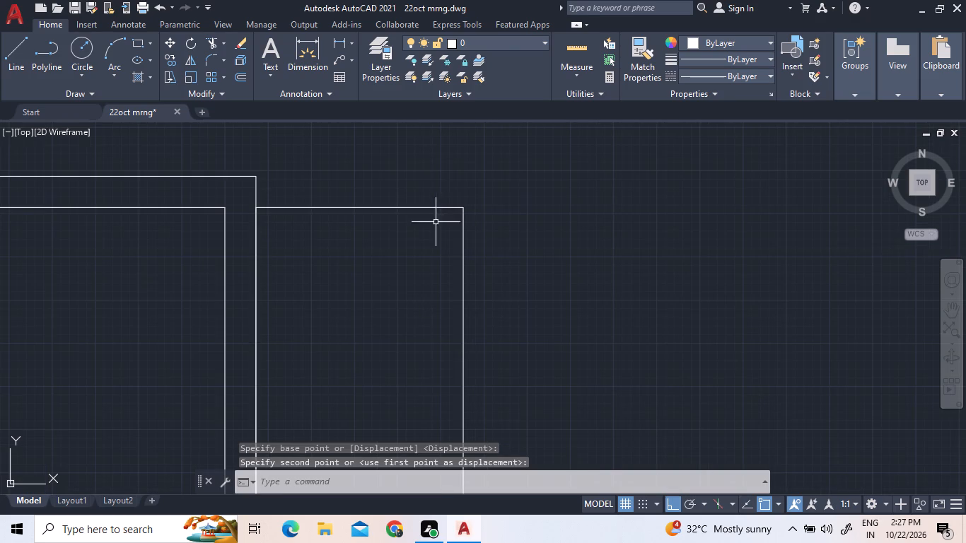
left_click(433, 228)
left_click(419, 190)
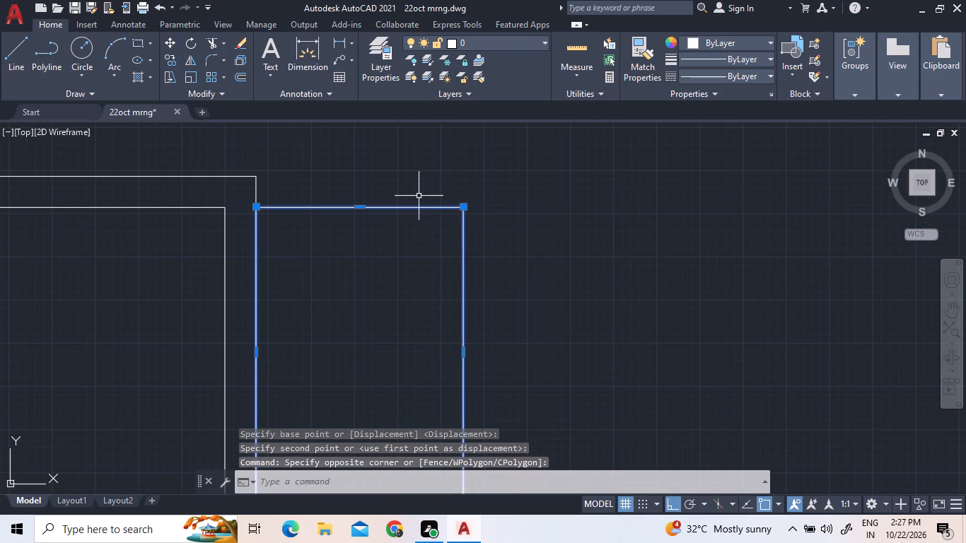
type("X")
key("space")
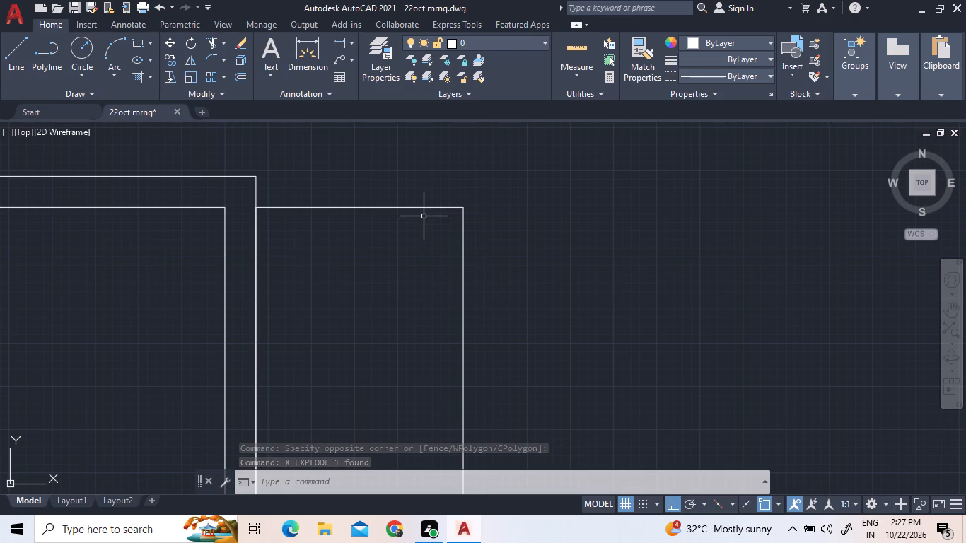
Offset the small room's top, right and bottom lines 9" outward to form its outer wall faces.
key("o")
key("Return")
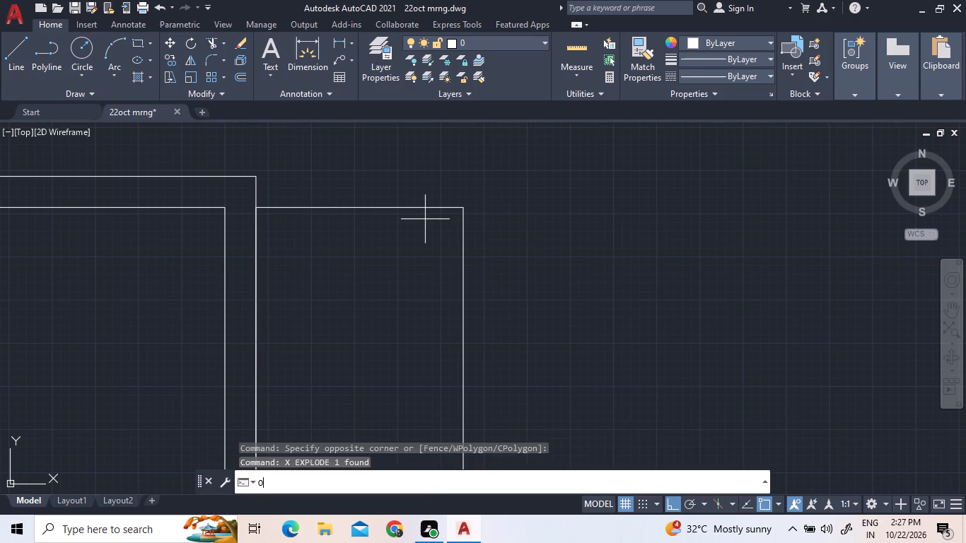
key("9")
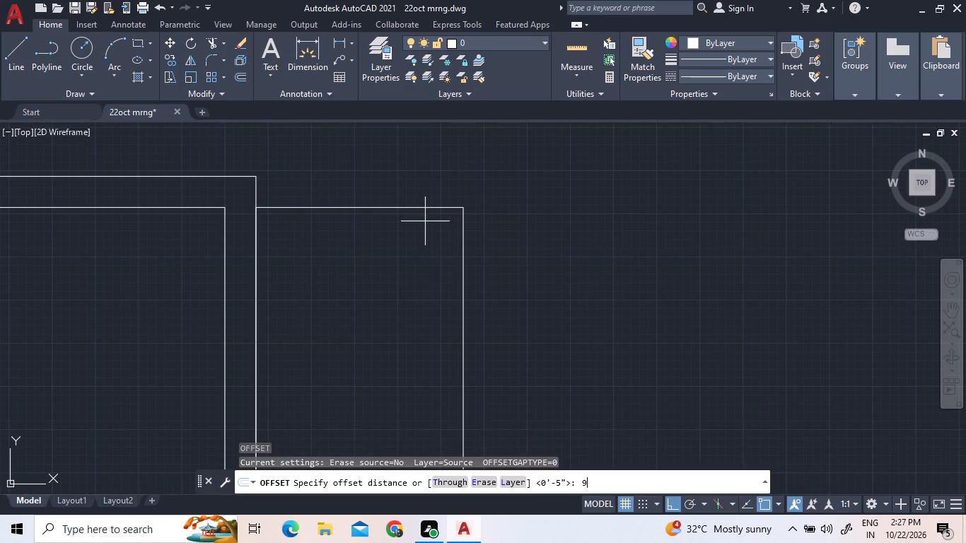
key("shift+quotedbl")
key("Return")
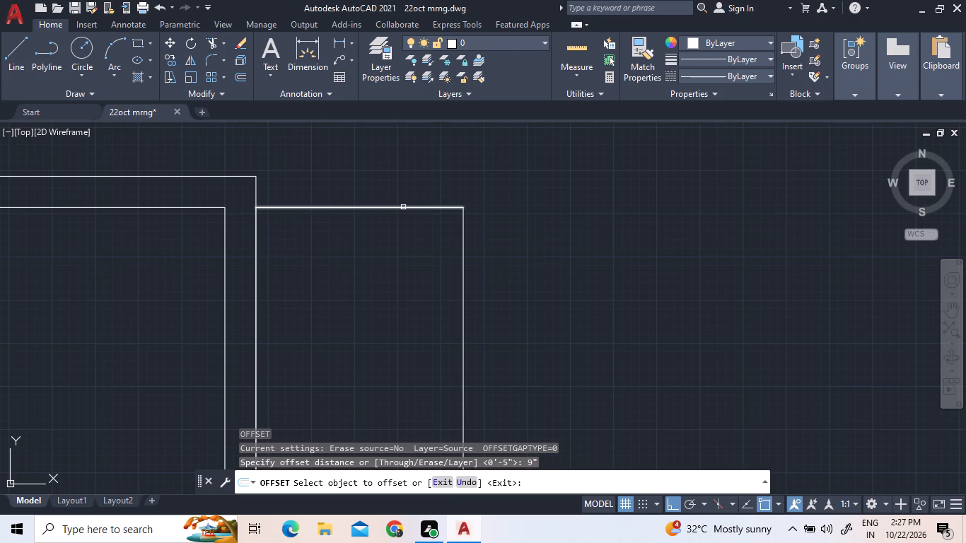
left_click(403, 206)
left_click(402, 191)
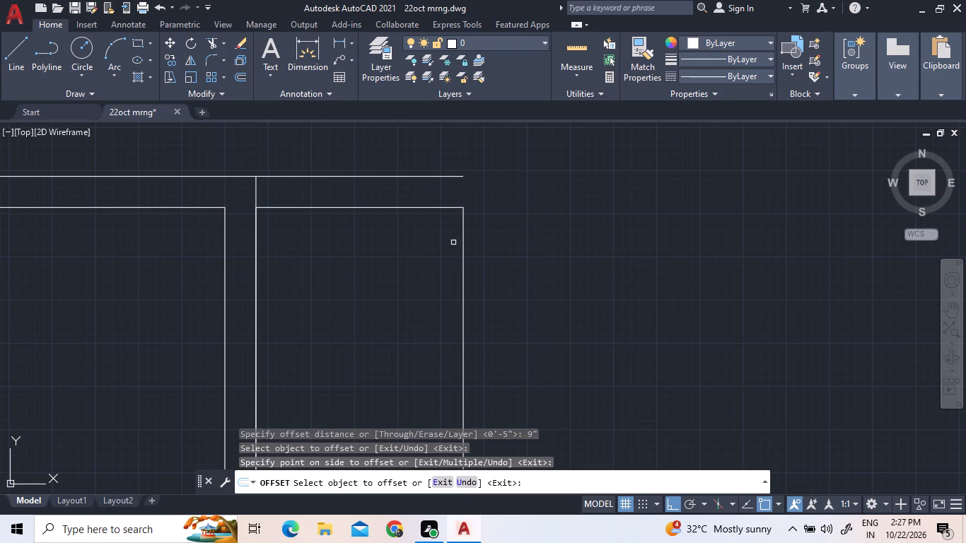
left_click(464, 238)
left_click(532, 228)
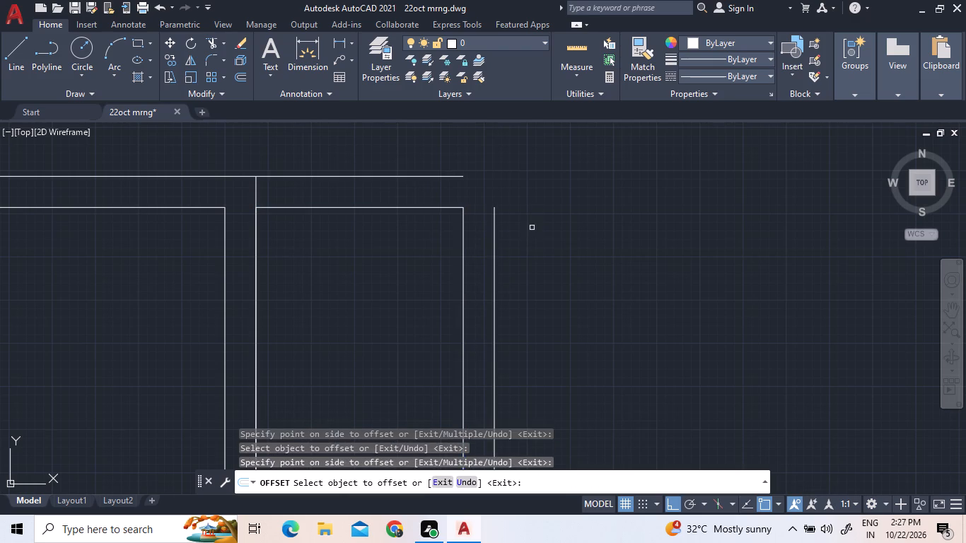
scroll(530, 228, "down", 3)
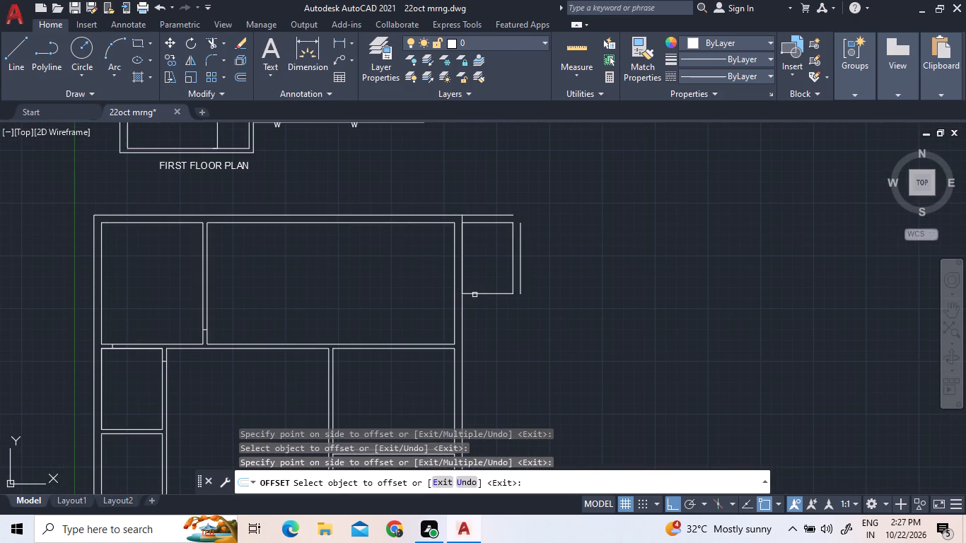
left_click(475, 296)
left_click(477, 293)
left_click(475, 308)
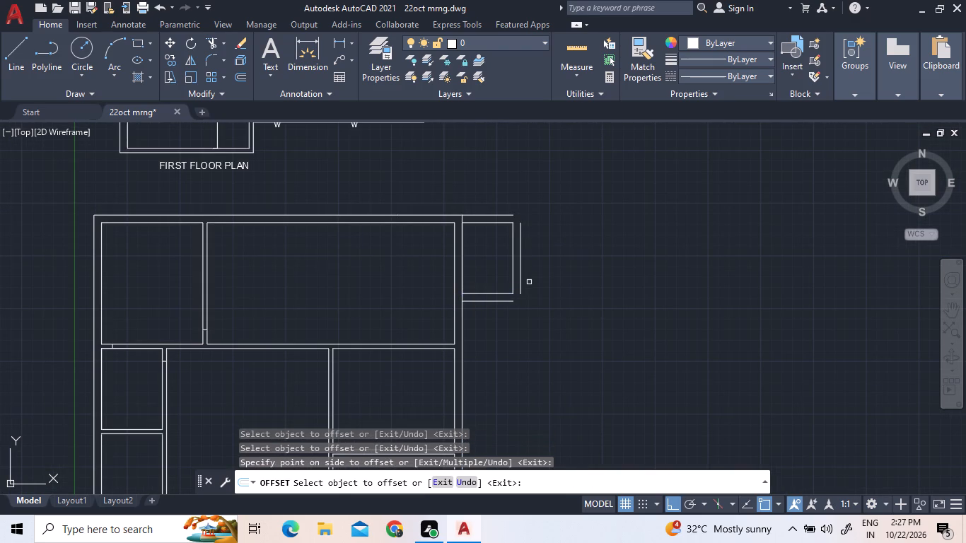
right_click(530, 281)
left_click(549, 292)
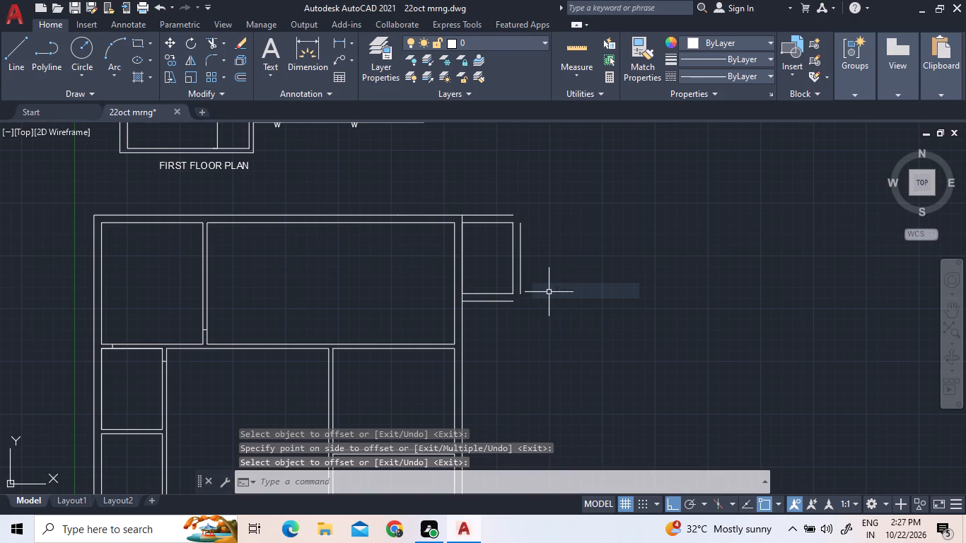
key("Escape")
Fillet the small room's offset lines with zero radius to close its lower-right and upper-right outer corners.
type("F")
key("space")
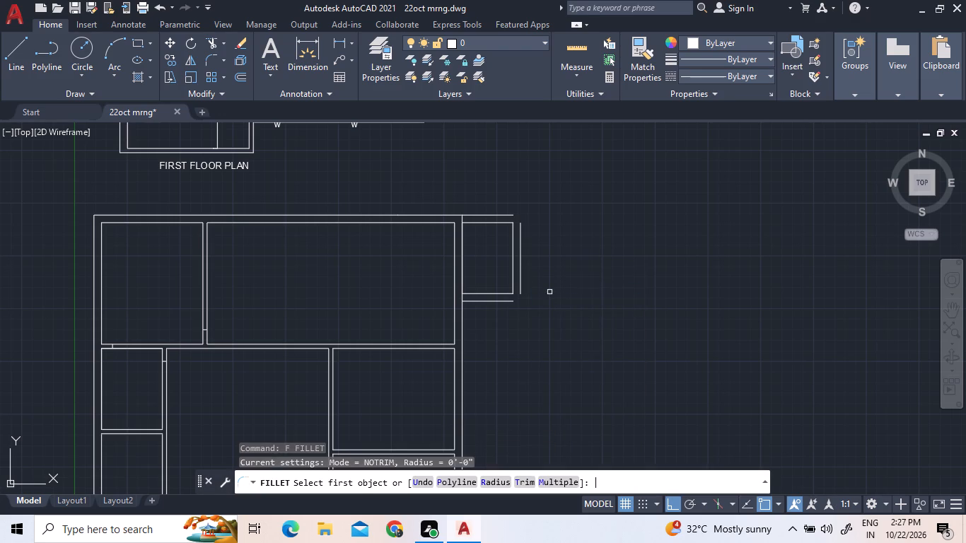
left_click(500, 301)
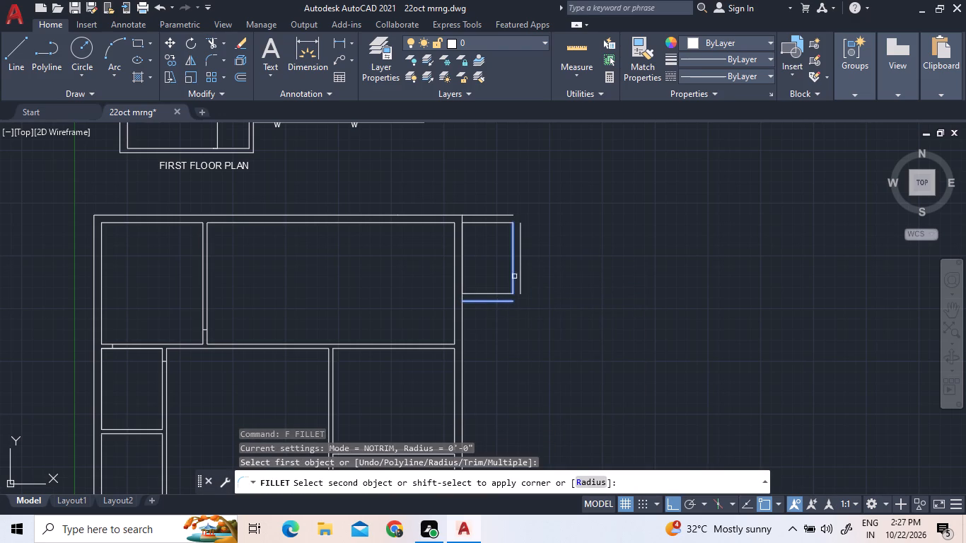
left_click(523, 278, "shift")
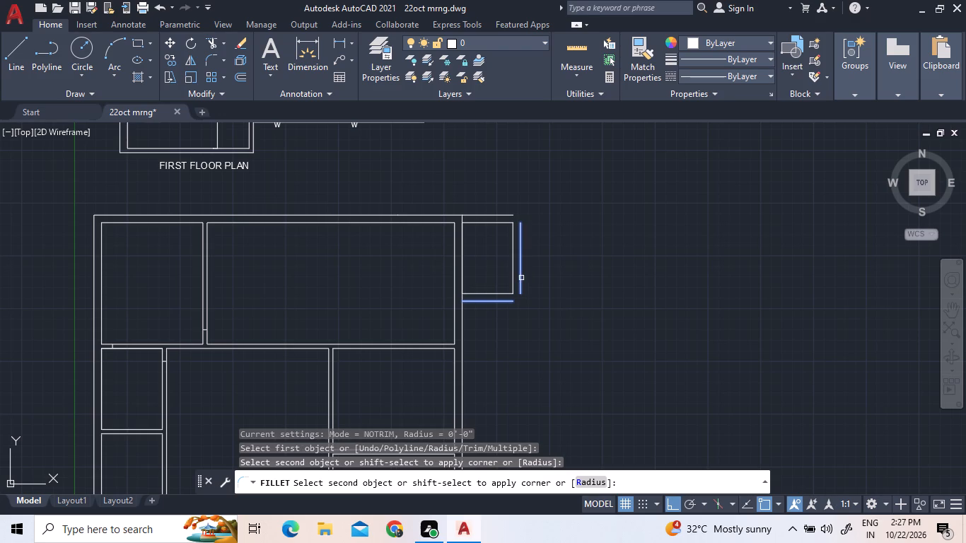
left_click(521, 278, "shift")
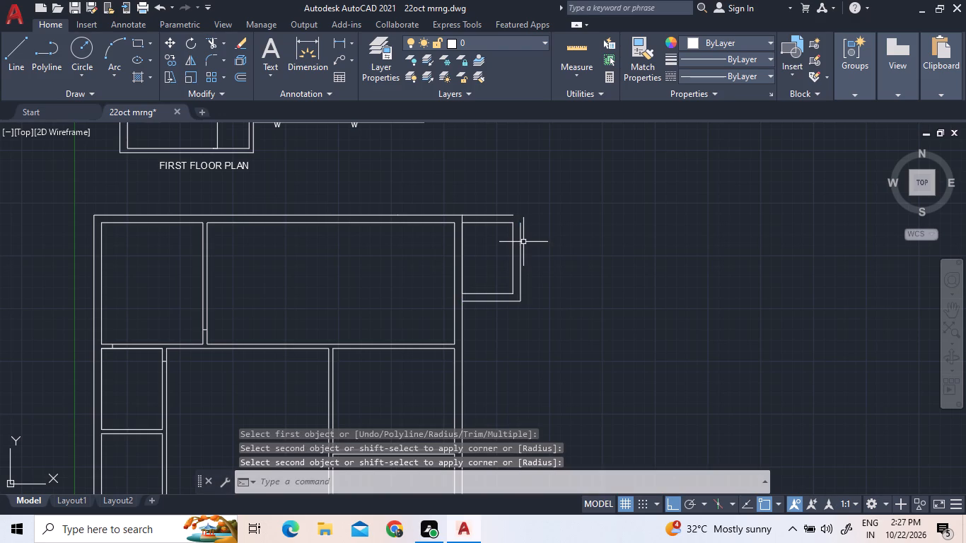
type("F")
key("space")
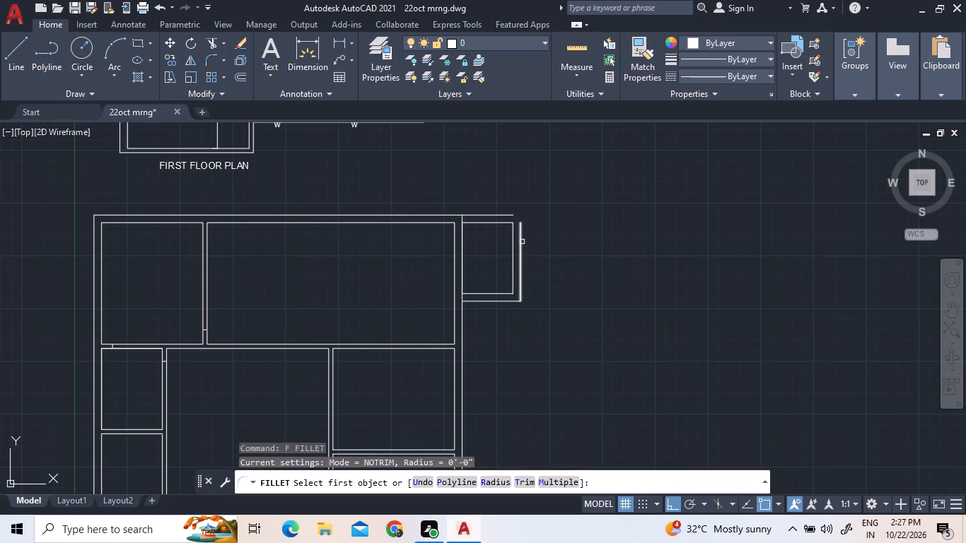
left_click(497, 215, "shift")
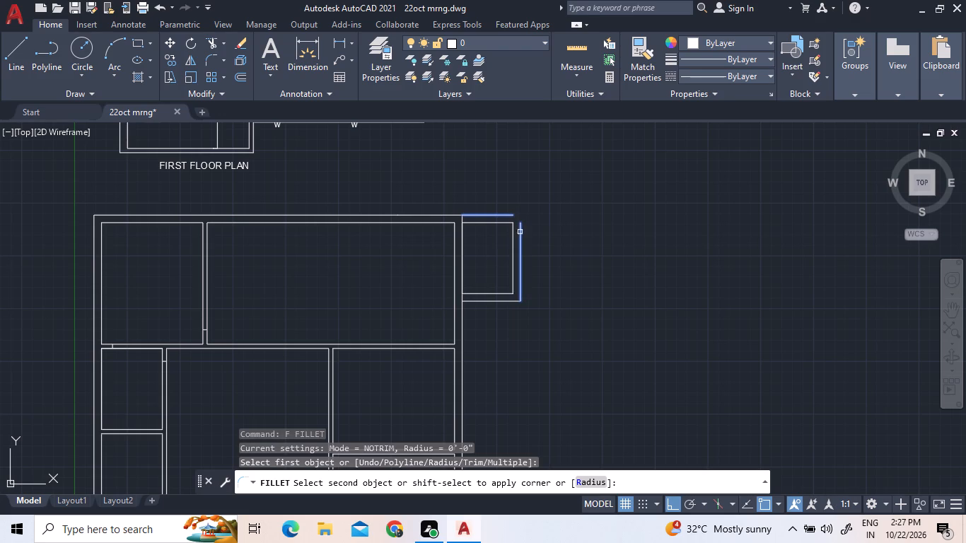
left_click(522, 231, "shift")
Trim the old outer wall line where the small room's top and bottom walls meet it, opening both junctions.
scroll(544, 251, "down", 2)
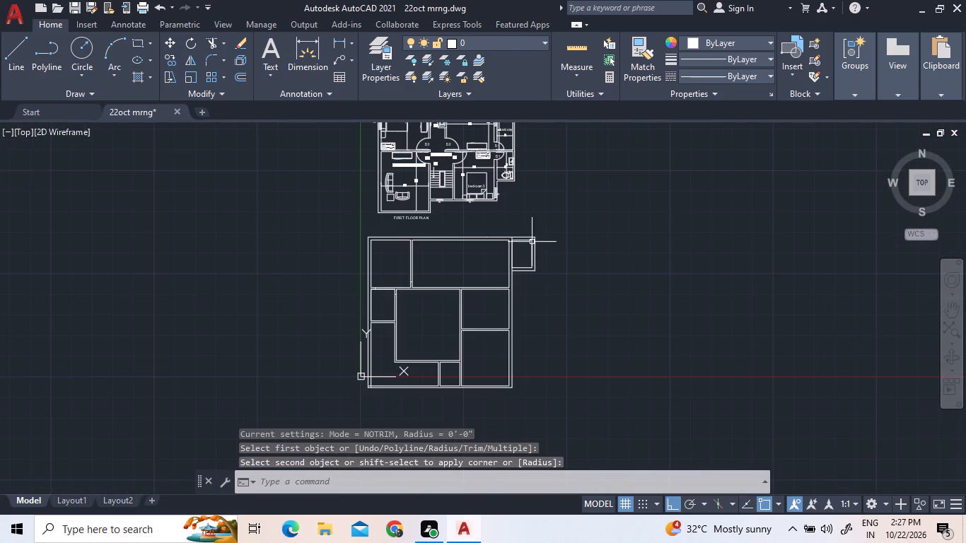
scroll(547, 251, "up", 3)
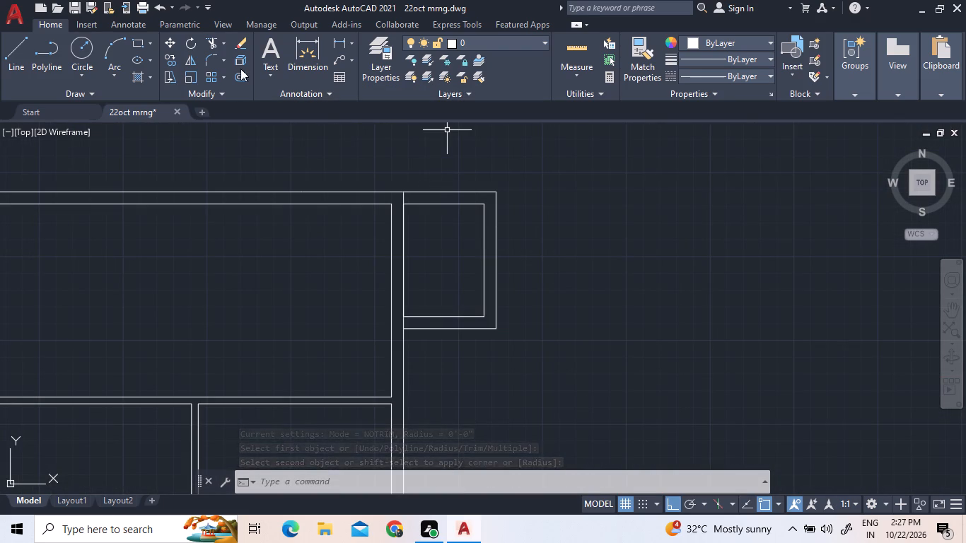
left_click(211, 43)
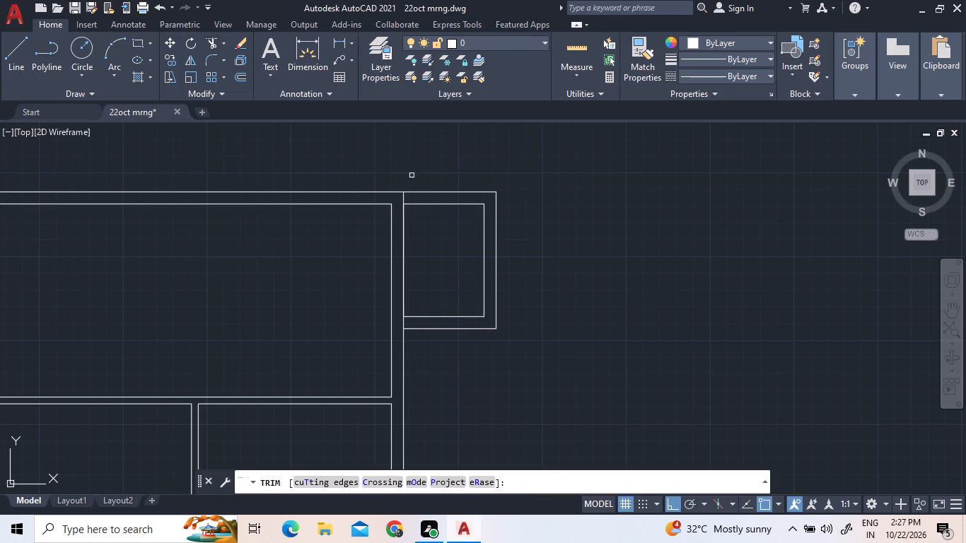
left_click(404, 199)
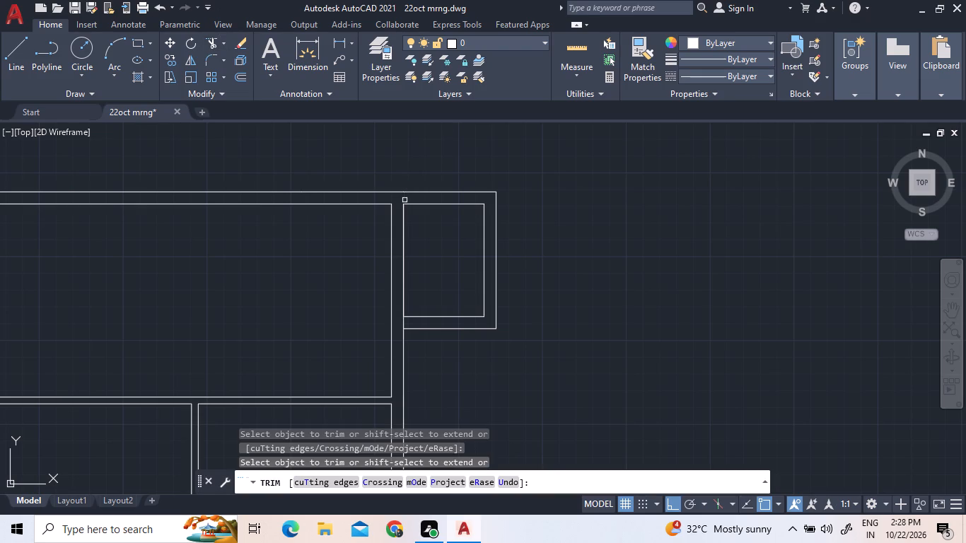
left_click(402, 322)
right_click(585, 273)
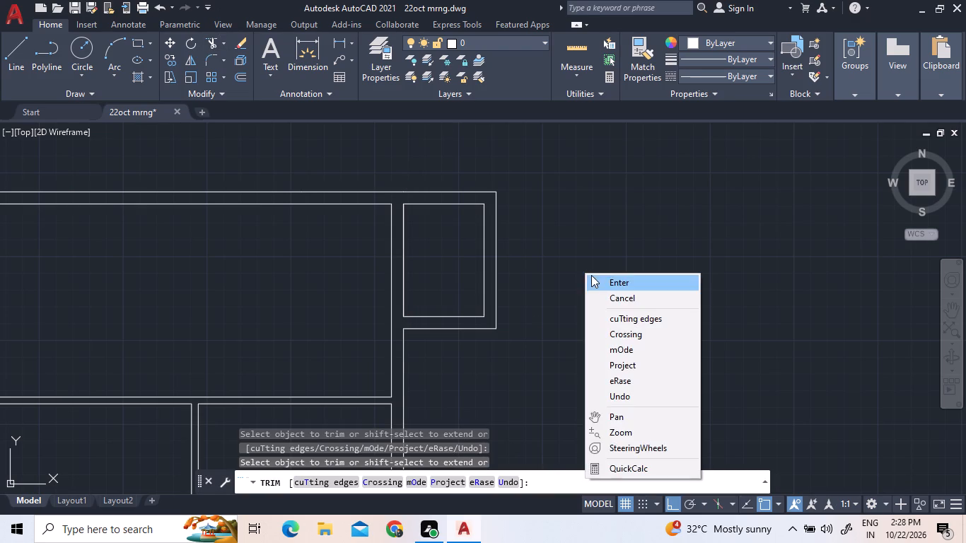
left_click(592, 279)
Draw a short horizontal line across the wall between the upper-right room and the small room, just above the small room's bottom inner corner.
scroll(588, 281, "down", 3)
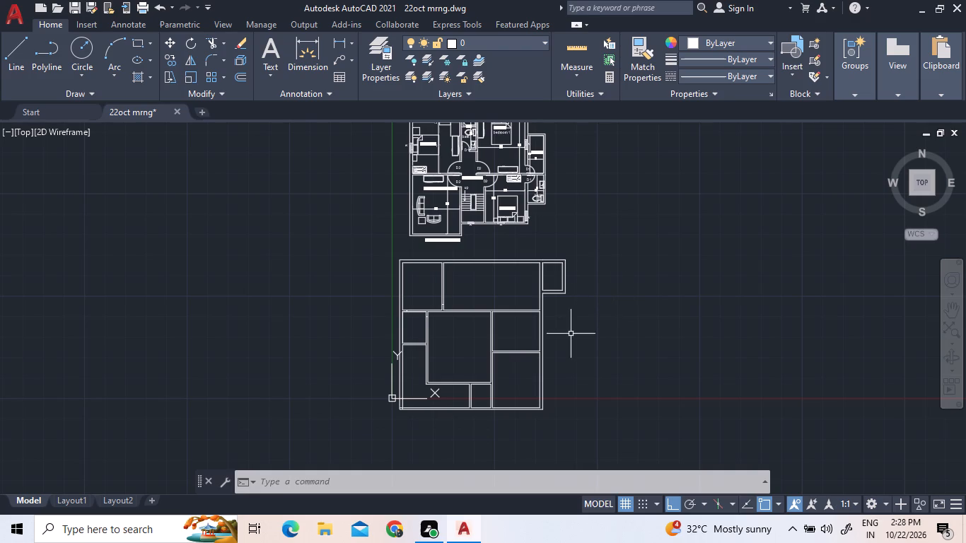
scroll(571, 334, "up", 2)
scroll(571, 333, "down", 1)
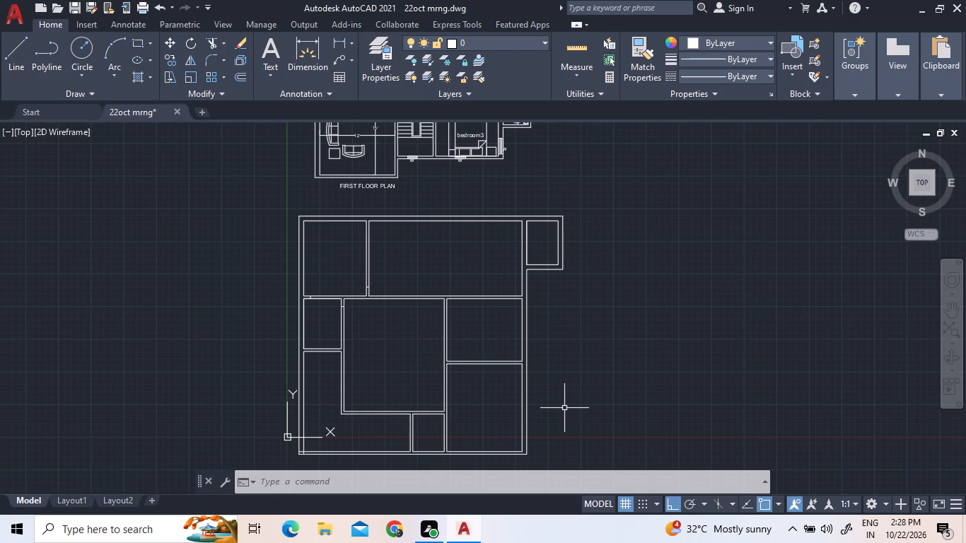
scroll(555, 246, "up", 2)
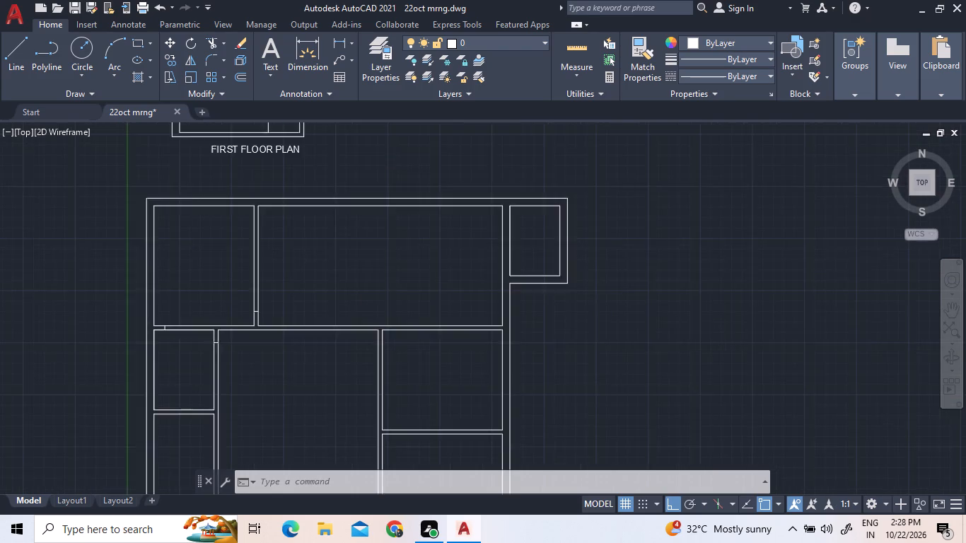
scroll(618, 336, "up", 2)
scroll(614, 344, "down", 3)
middle_click_drag(545, 218, 408, 238)
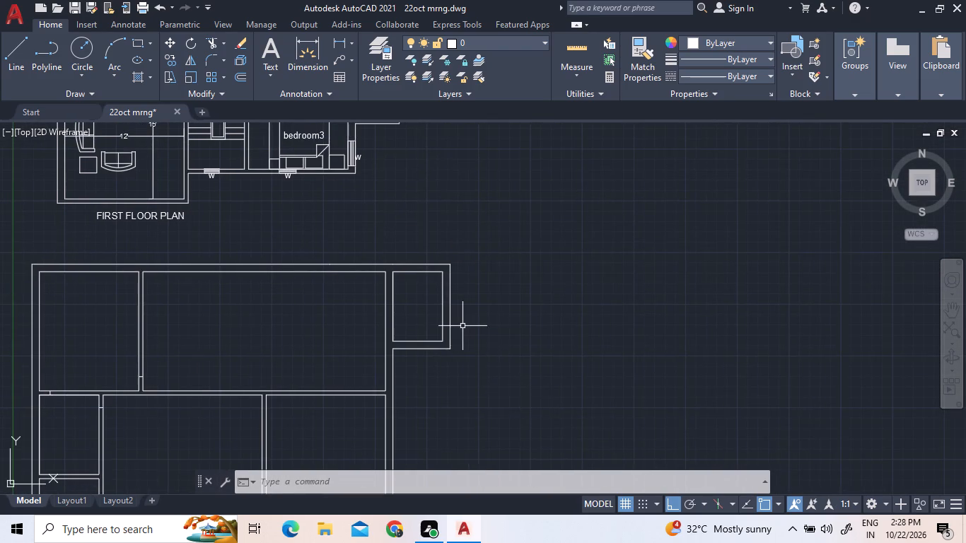
scroll(450, 332, "up", 2)
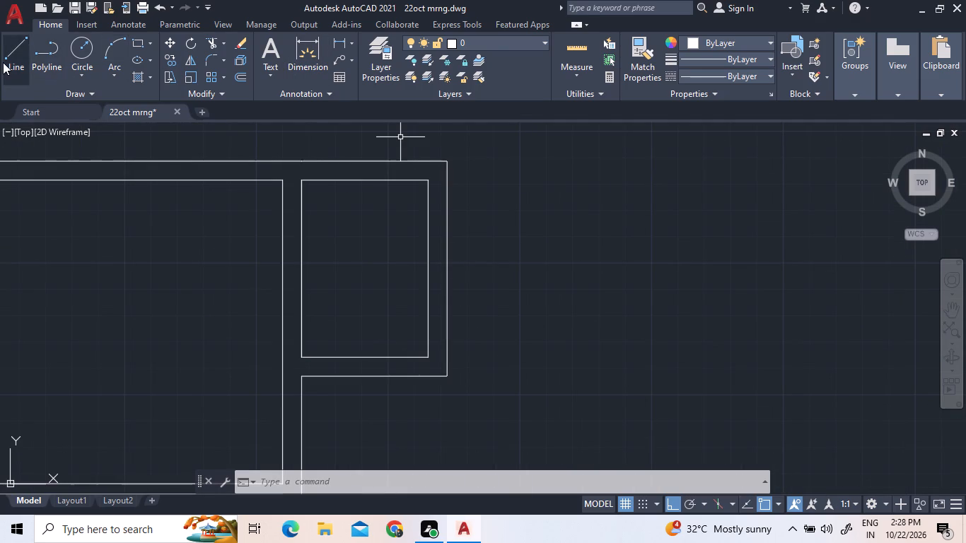
left_click(8, 66)
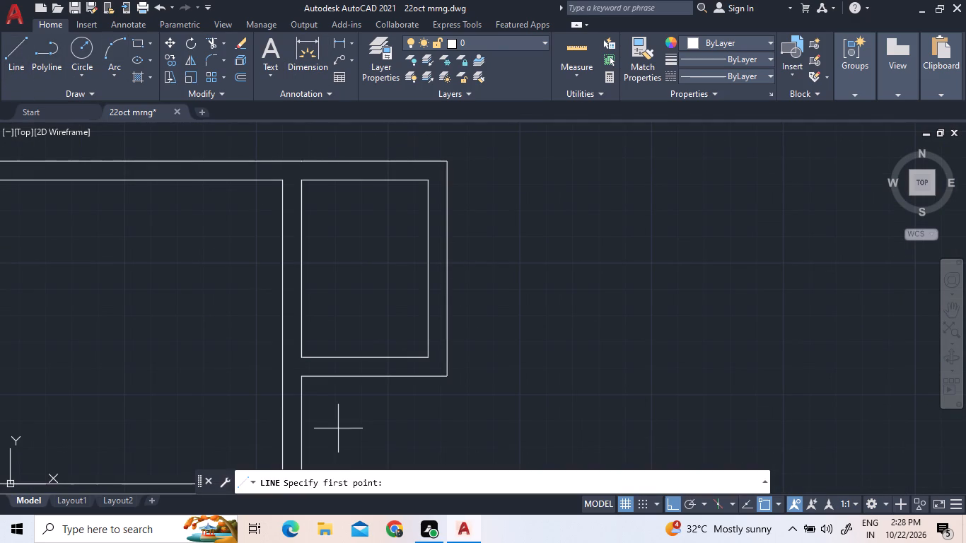
scroll(281, 346, "up", 2)
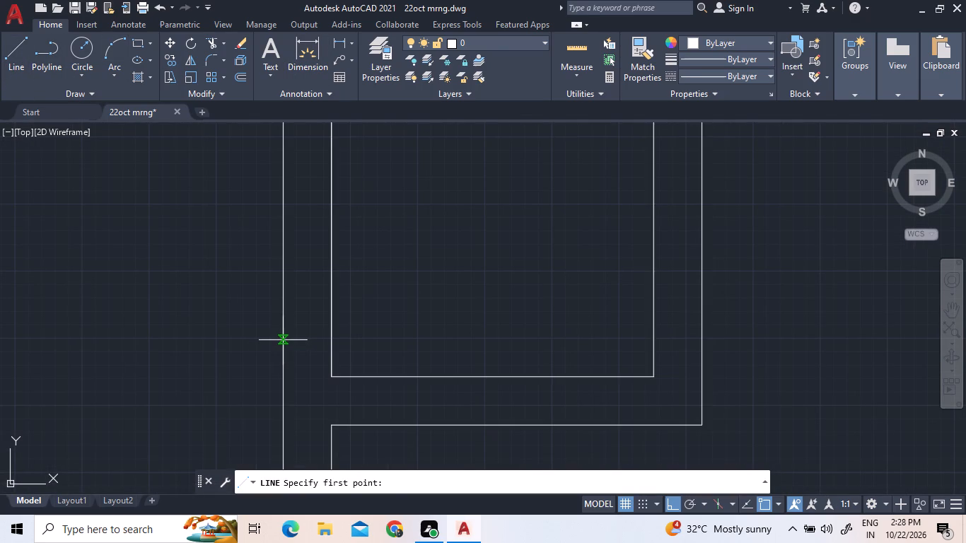
left_click(283, 340)
left_click(336, 343)
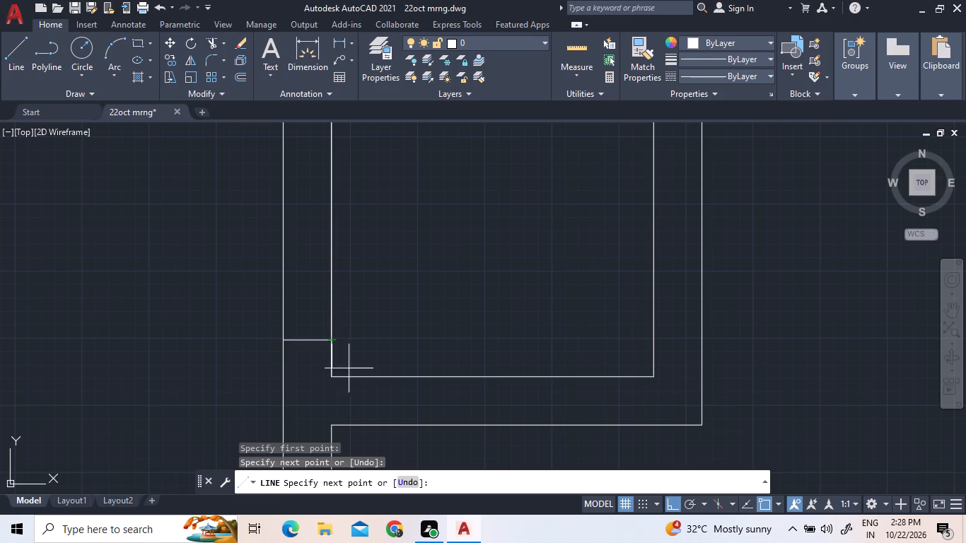
right_click(412, 362)
left_click(447, 208)
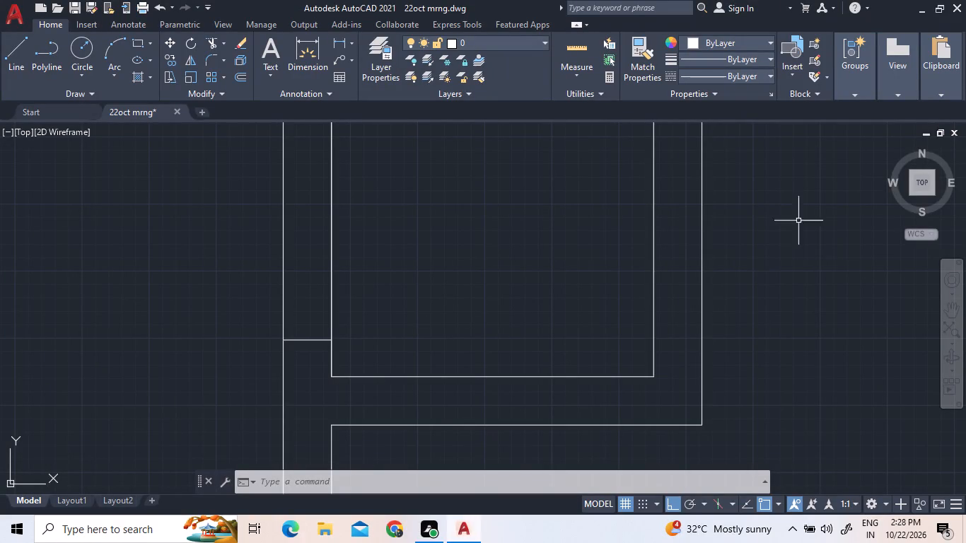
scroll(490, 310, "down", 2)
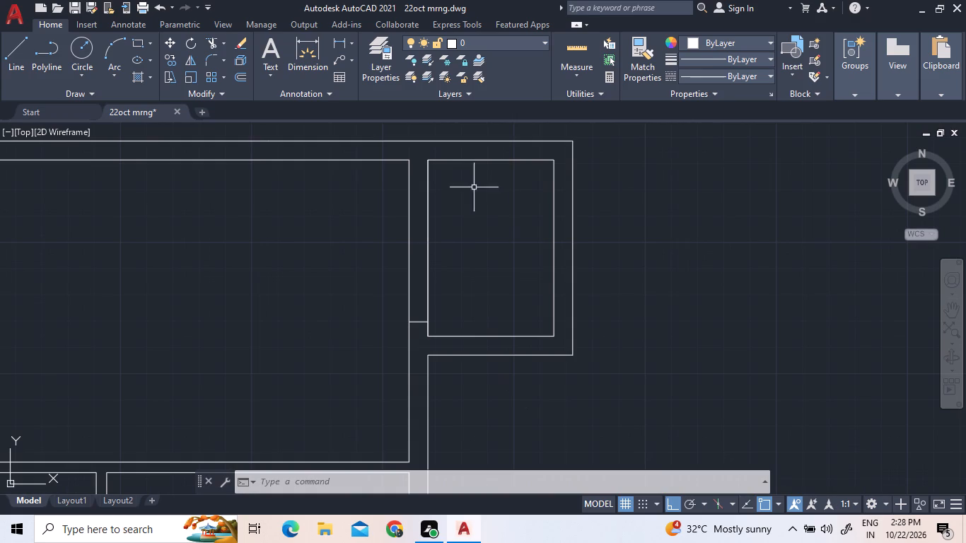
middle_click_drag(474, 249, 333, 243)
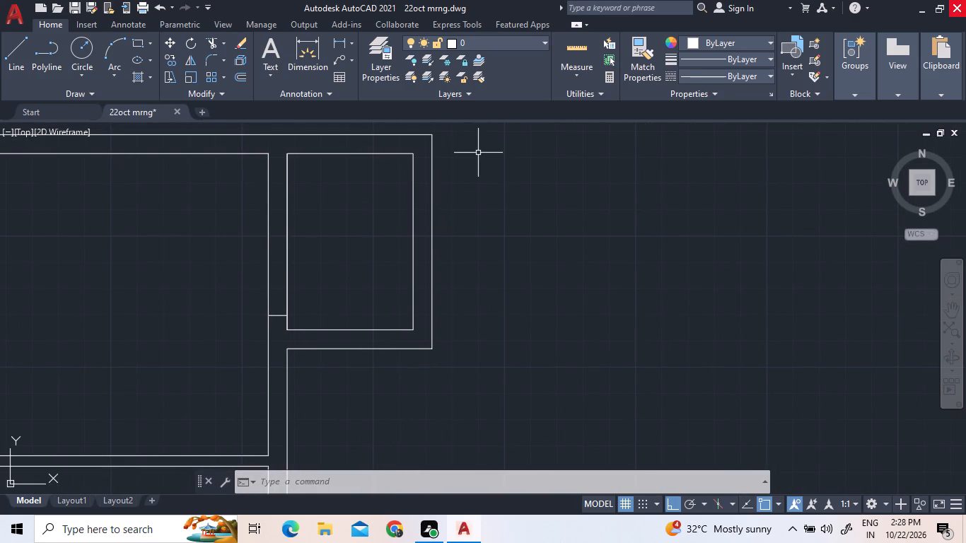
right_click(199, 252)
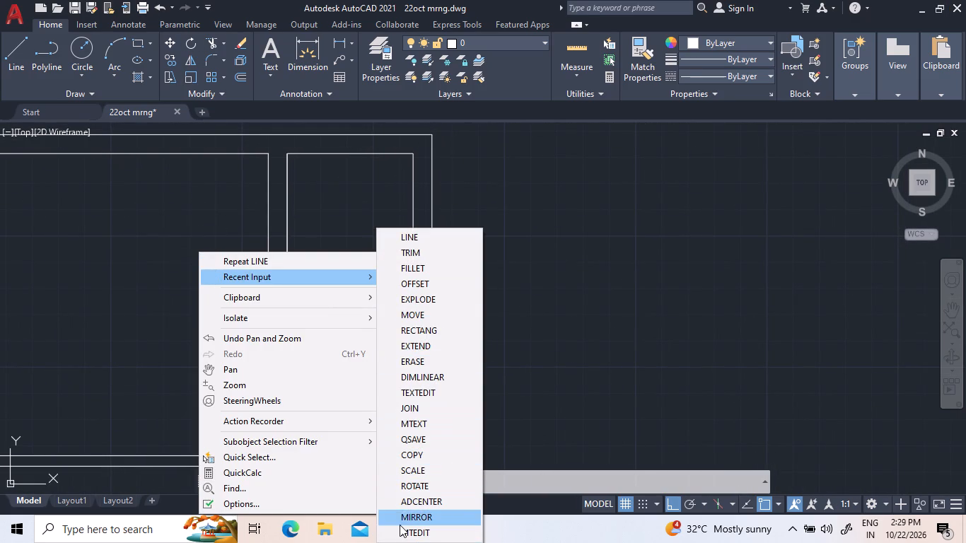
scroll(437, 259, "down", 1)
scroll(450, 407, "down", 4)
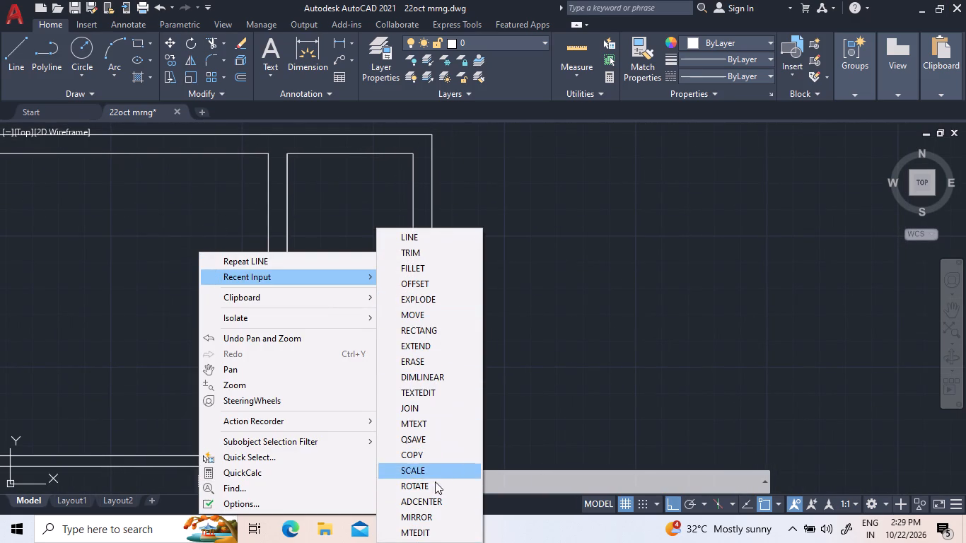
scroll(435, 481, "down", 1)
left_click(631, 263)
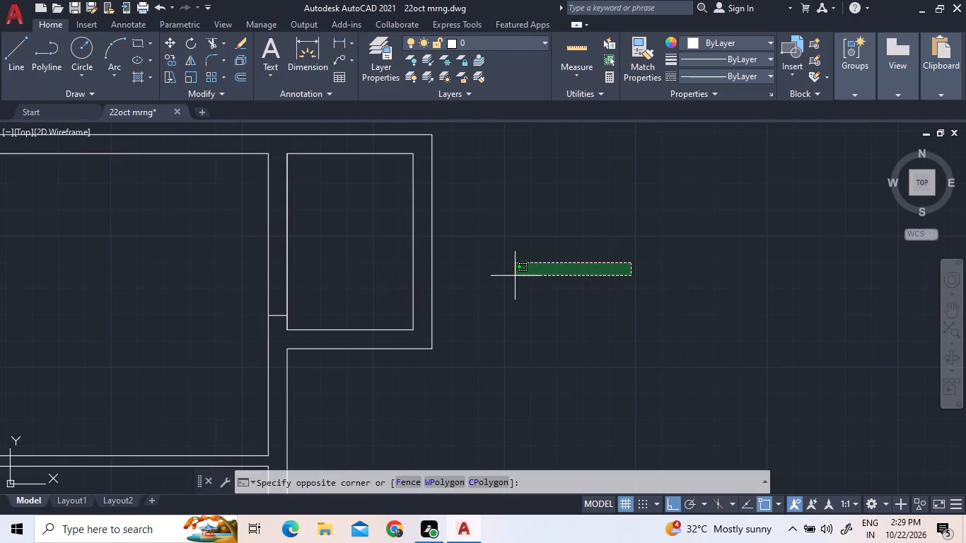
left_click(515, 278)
Draw a short vertical line closing the left end of the horizontal wall between the two right-hand rooms, in line with the adjoining wall's right face.
scroll(496, 241, "down", 1)
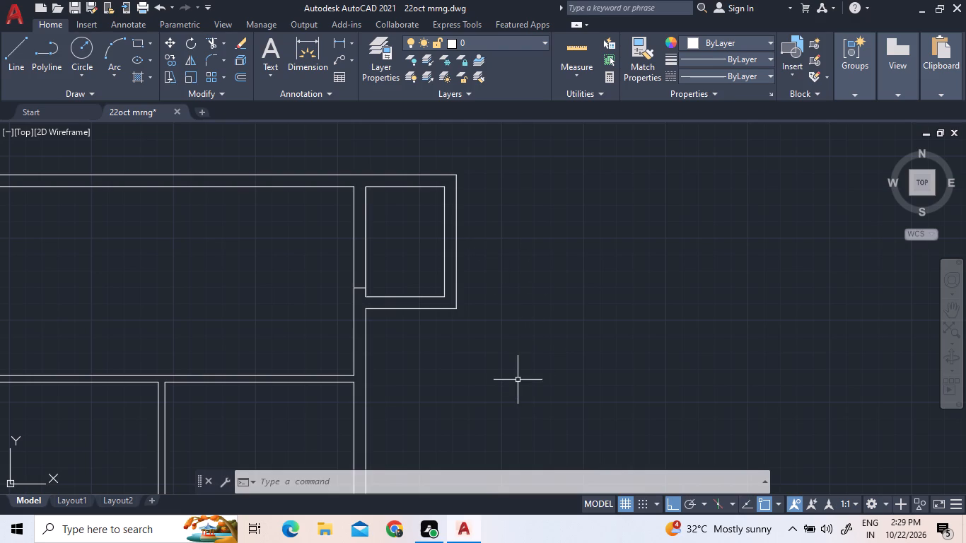
scroll(453, 300, "down", 3)
scroll(407, 382, "up", 3)
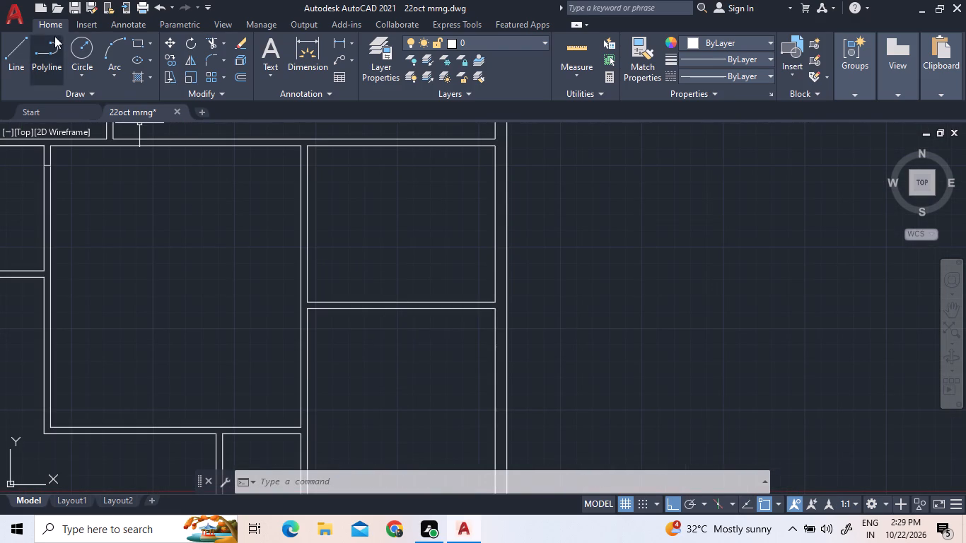
left_click(10, 53)
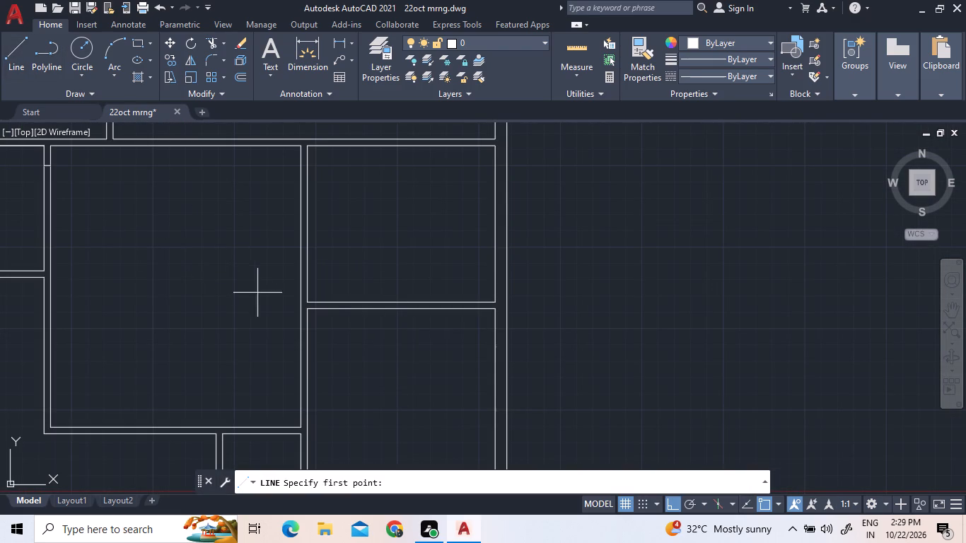
scroll(316, 311, "up", 3)
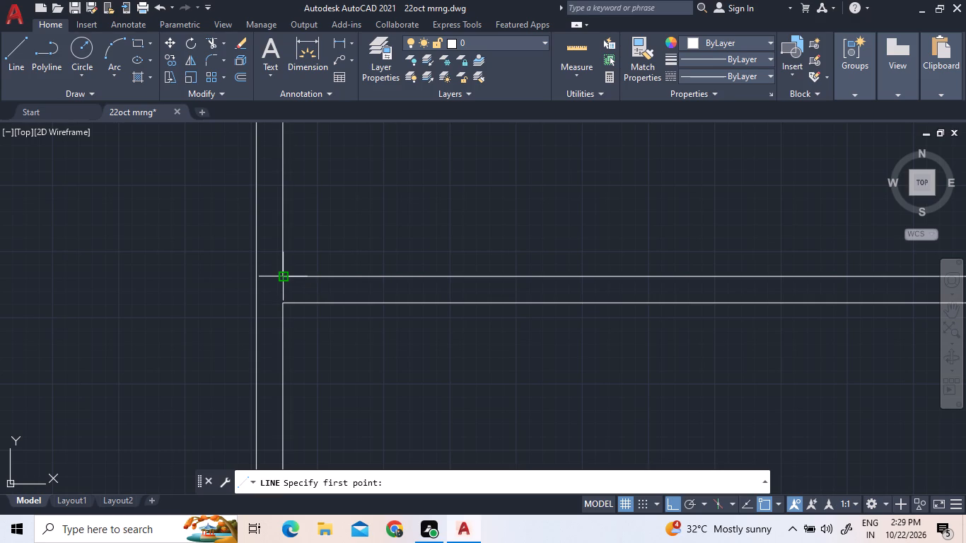
left_click(279, 279)
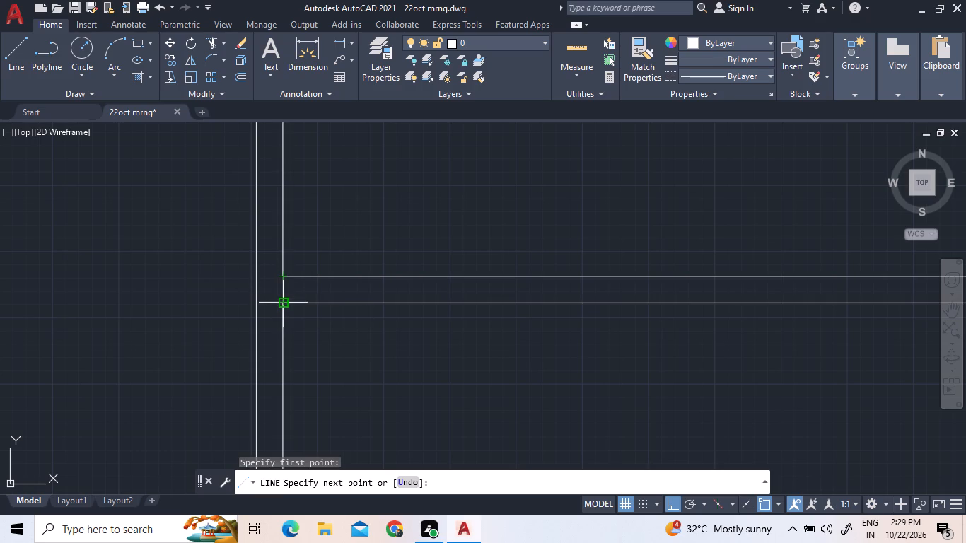
left_click(286, 301)
right_click(454, 243)
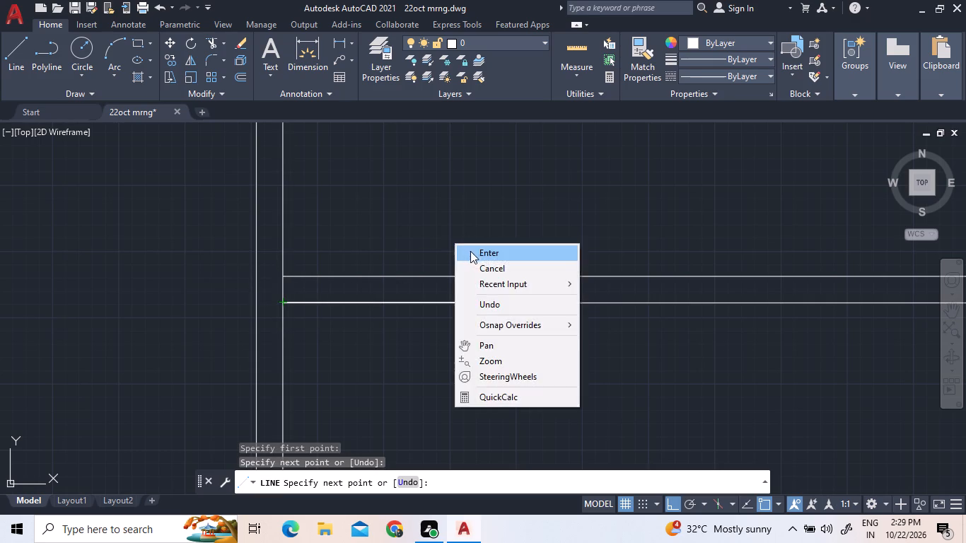
left_click(472, 252)
Draw a short horizontal line across the vertical wall left of those rooms, level with the upper face of the horizontal wall between them.
scroll(475, 399, "down", 1)
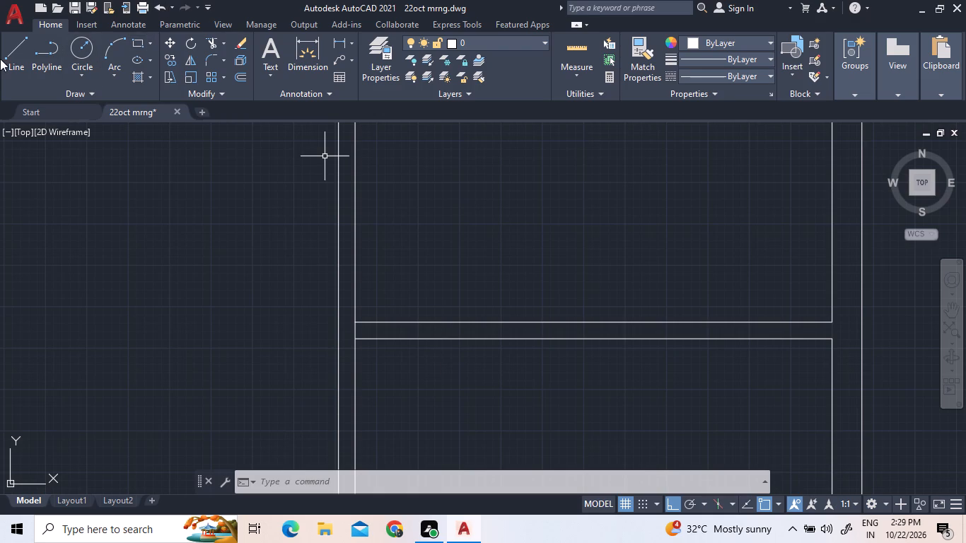
left_click(19, 65)
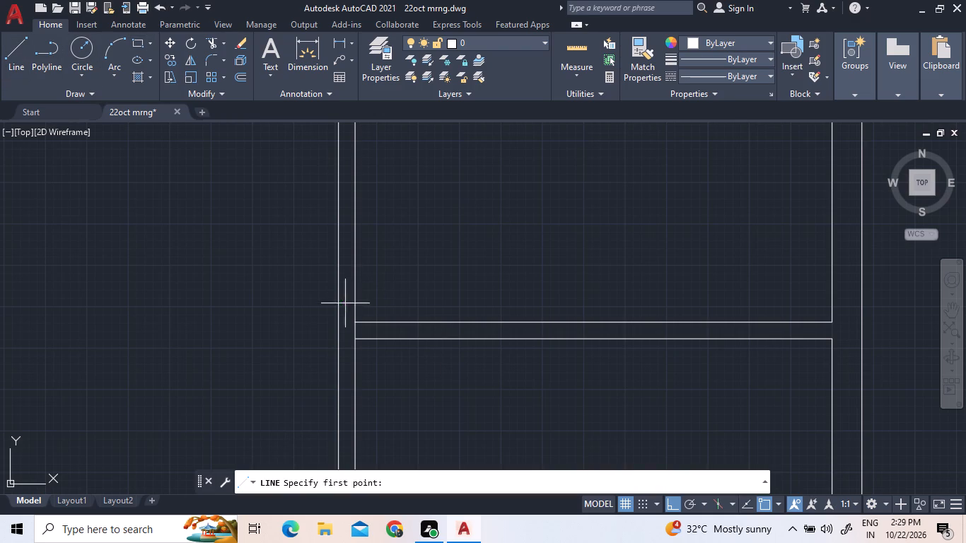
left_click(356, 324)
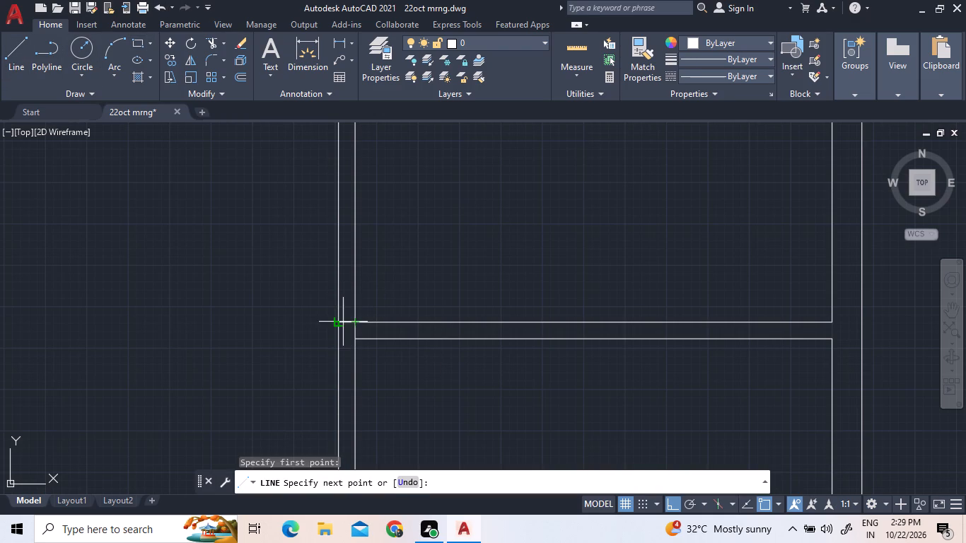
scroll(336, 322, "up", 4)
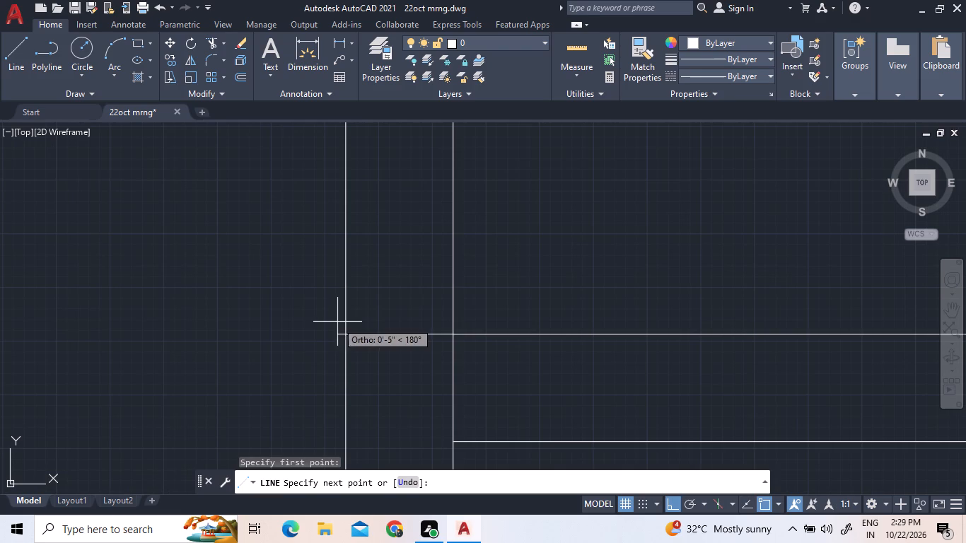
left_click(347, 332)
right_click(364, 310)
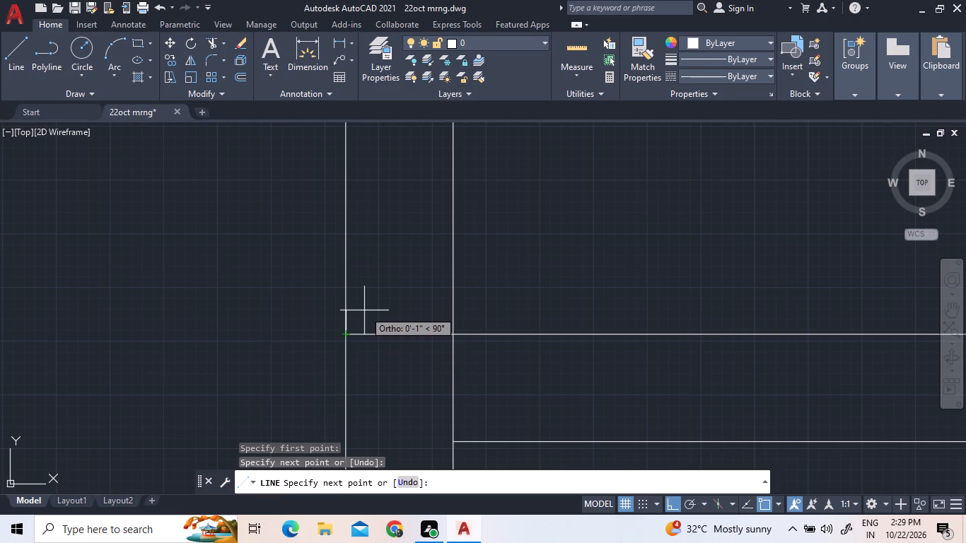
left_click(372, 320)
Trim away both faces of the vertical wall between the central room and the right-hand room, above the new cross line.
scroll(533, 414, "down", 3)
scroll(431, 320, "down", 1)
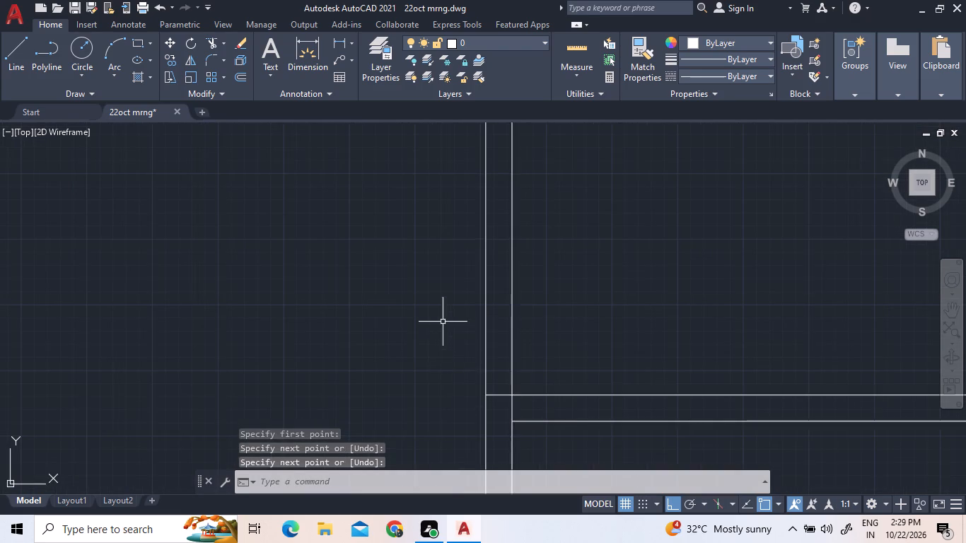
scroll(440, 321, "down", 2)
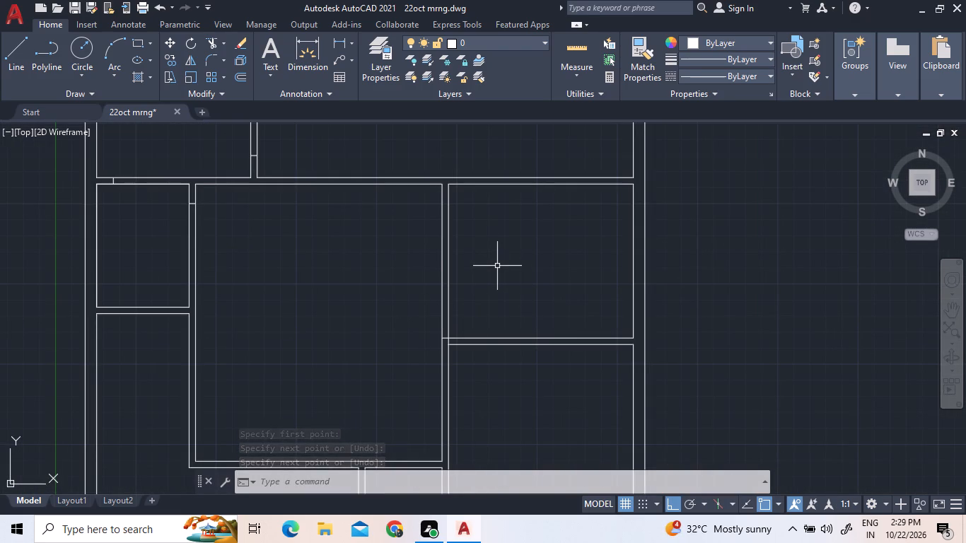
left_click(495, 260)
left_click(505, 271)
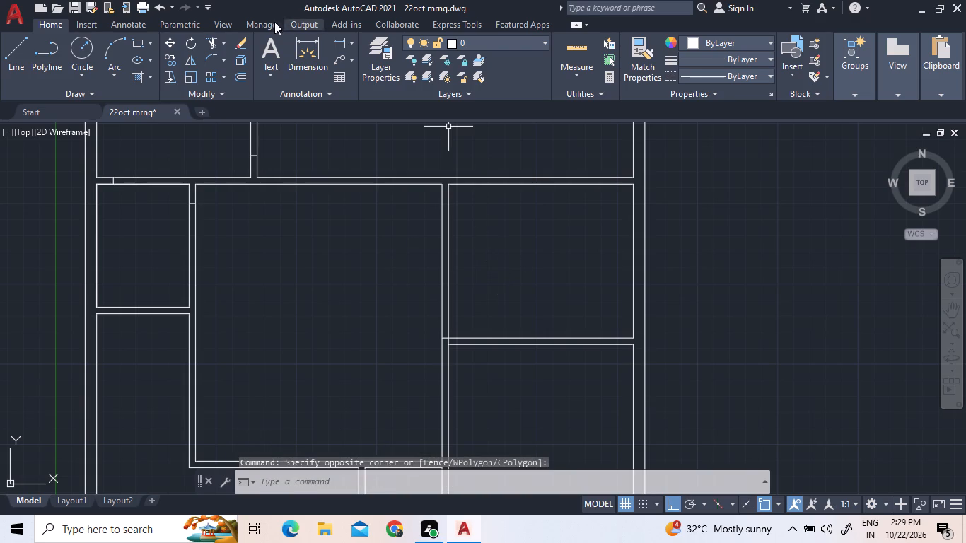
left_click(215, 38)
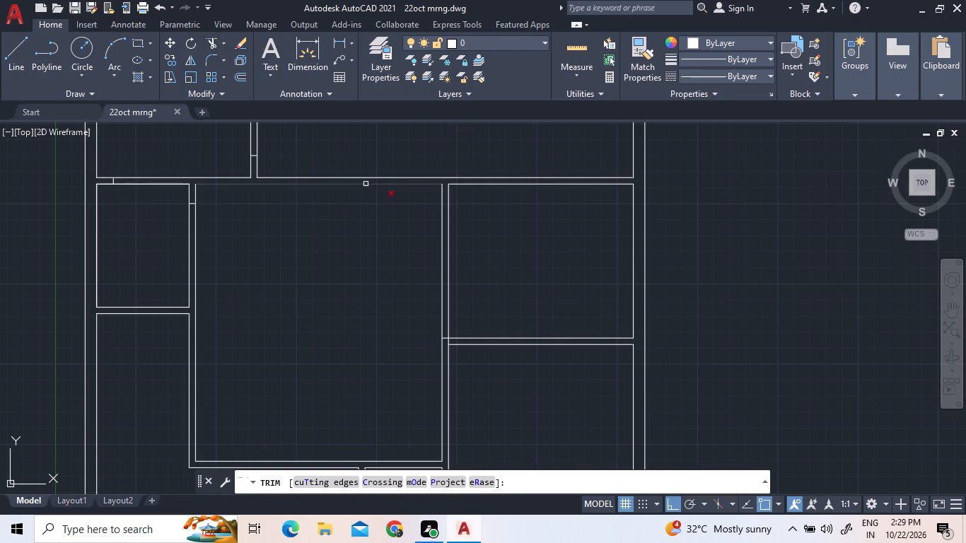
left_click(446, 237)
double_click(454, 239)
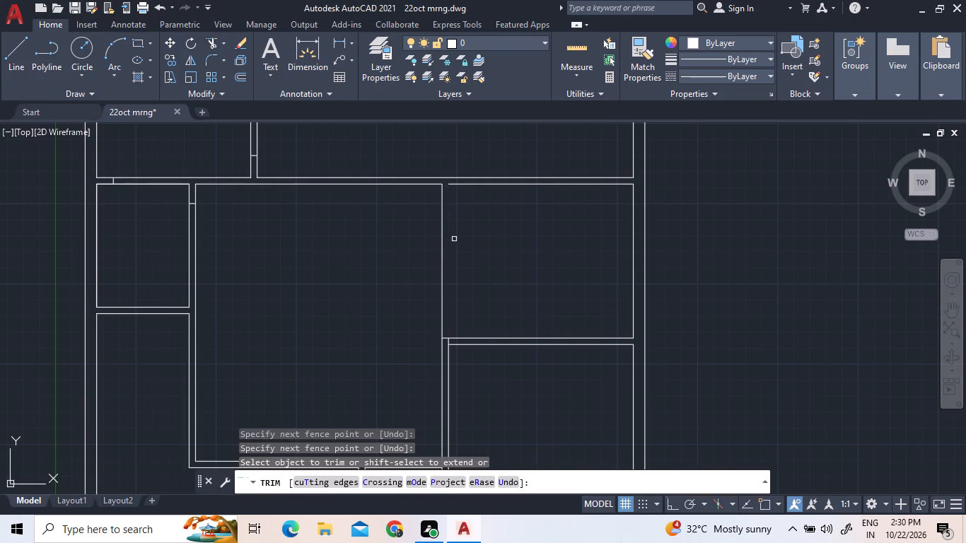
left_click(441, 237)
right_click(441, 236)
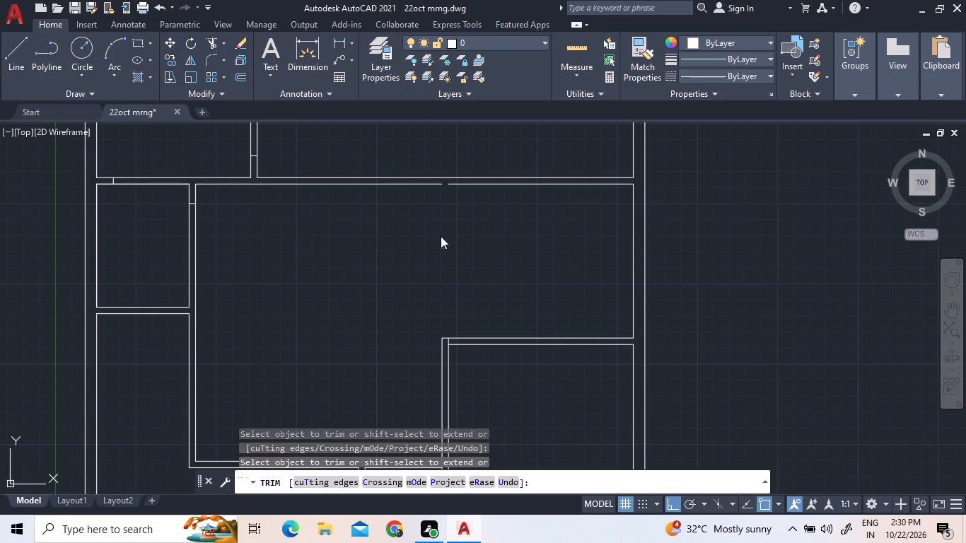
left_click(455, 243)
Join the two collinear lower-face lines of the upper horizontal wall across the gap where the removed wall met it.
scroll(458, 186, "up", 1)
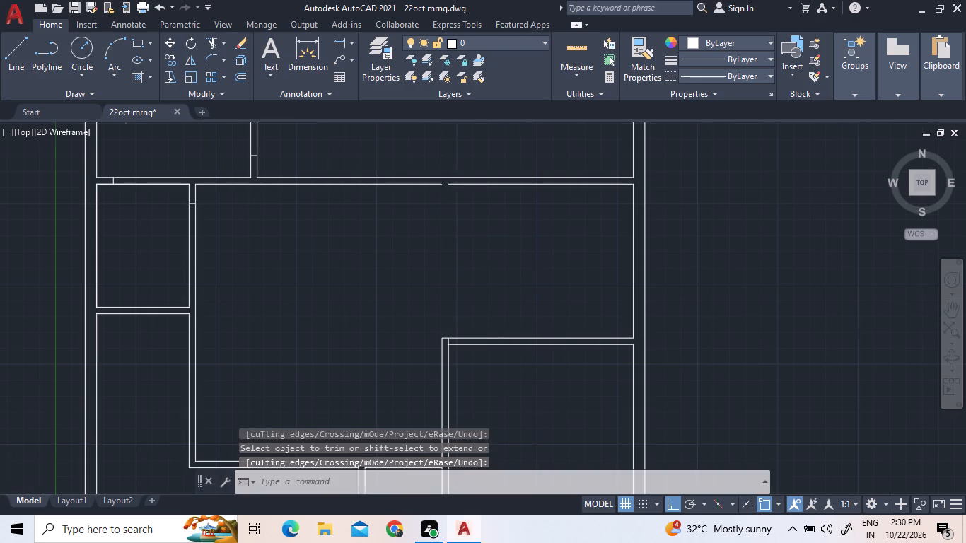
scroll(458, 186, "up", 2)
left_click(464, 192)
left_click(361, 175)
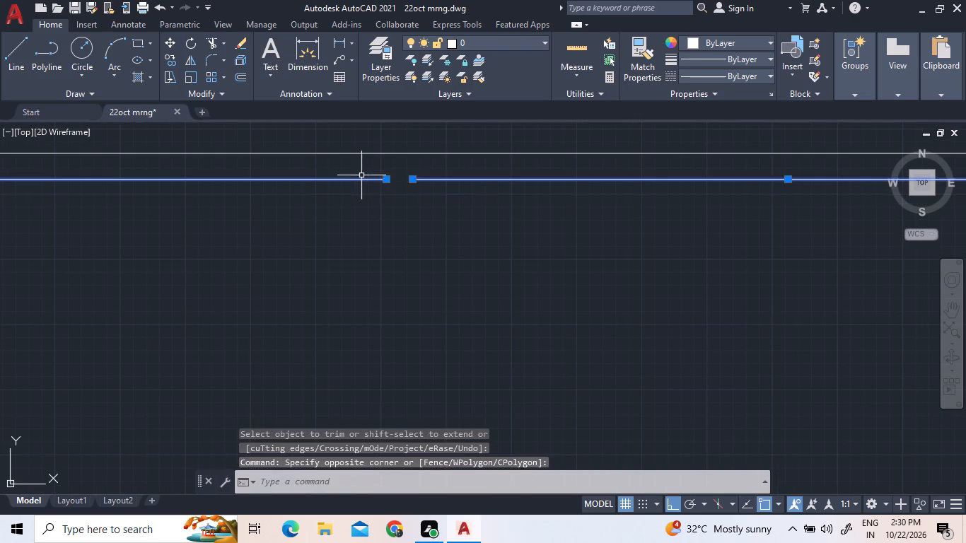
type("J")
key("space")
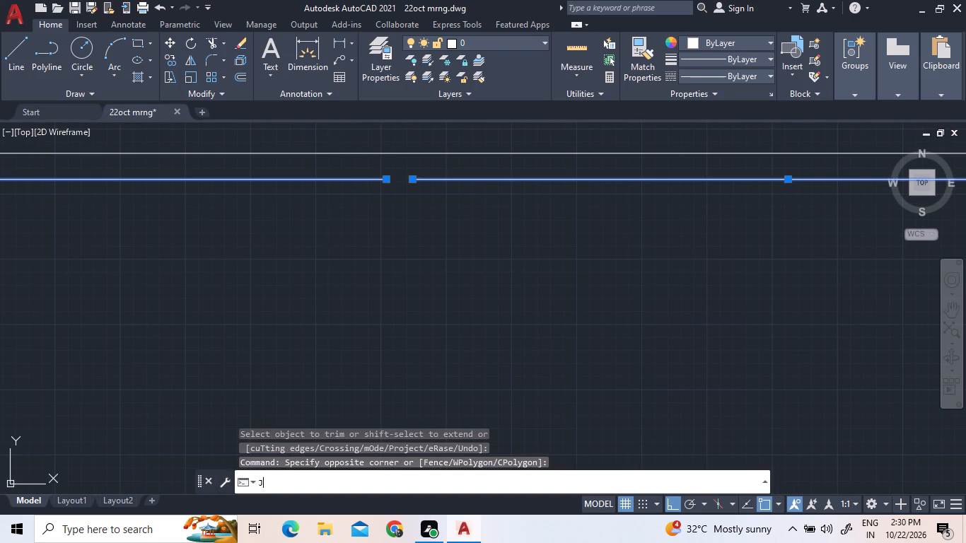
Draw a short vertical line across the upper horizontal wall, aligned with the left face of the remaining vertical wall below.
scroll(331, 140, "down", 2)
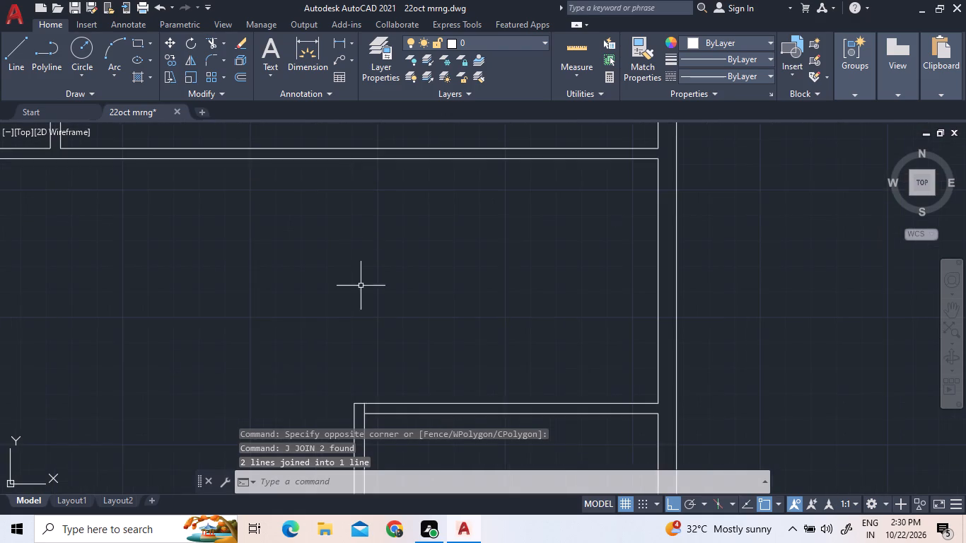
scroll(361, 286, "down", 2)
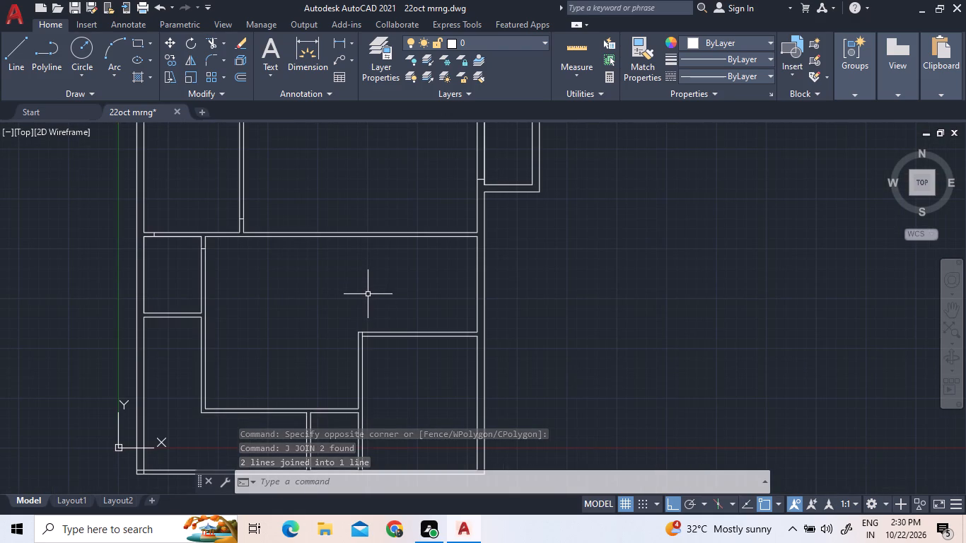
scroll(367, 209, "up", 1)
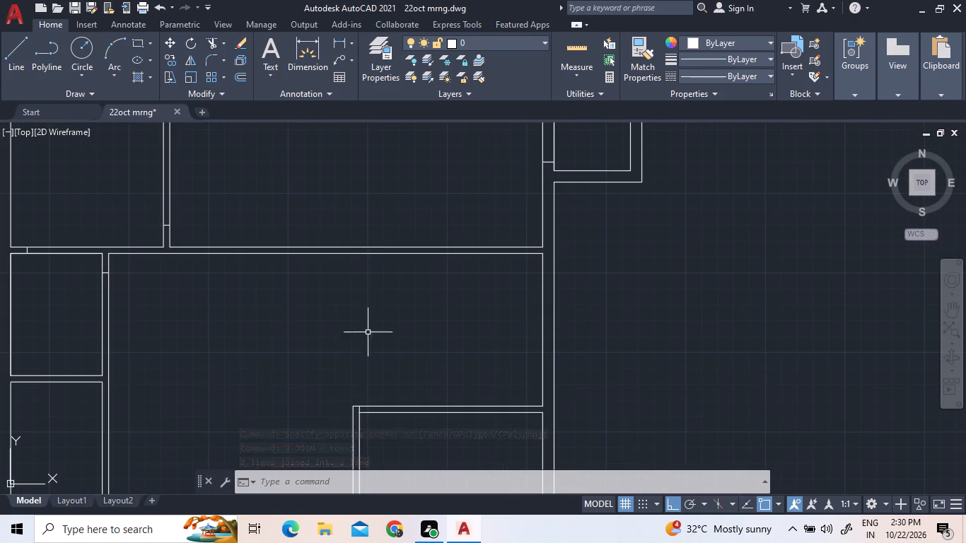
middle_click_drag(382, 368, 297, 315)
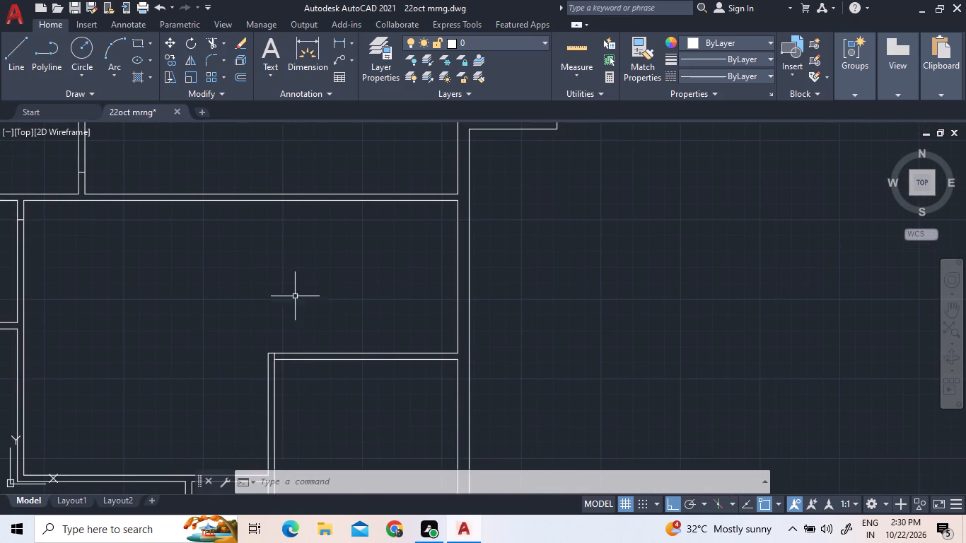
left_click(23, 62)
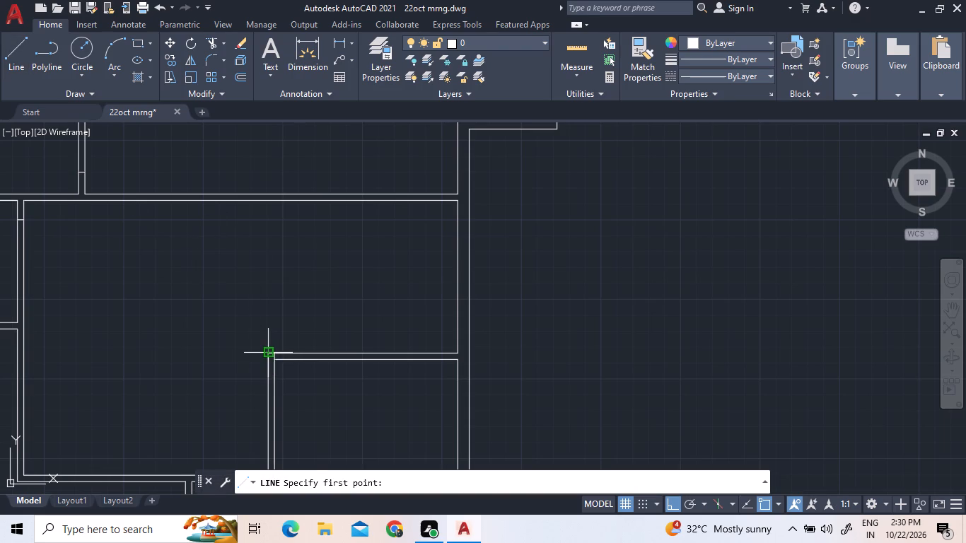
scroll(264, 189, "up", 3)
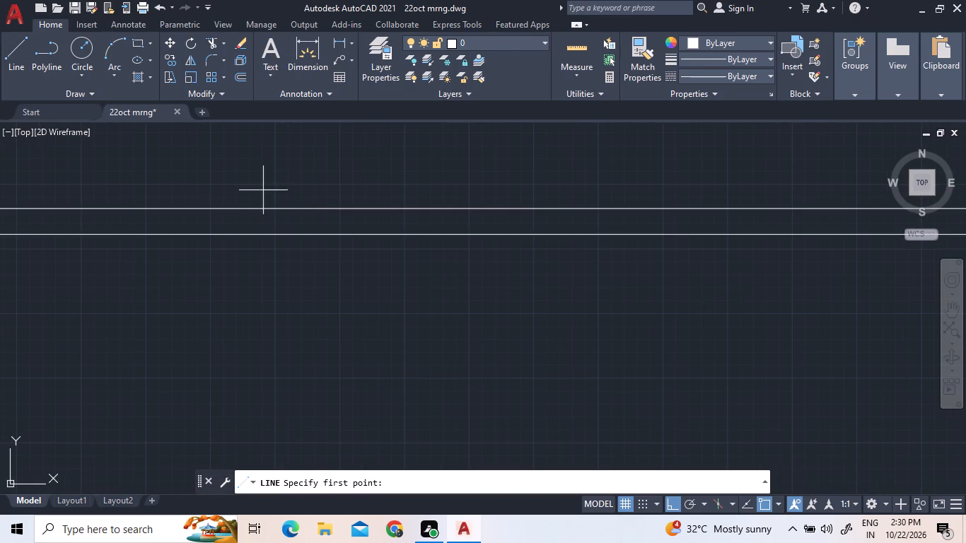
scroll(283, 214, "down", 2)
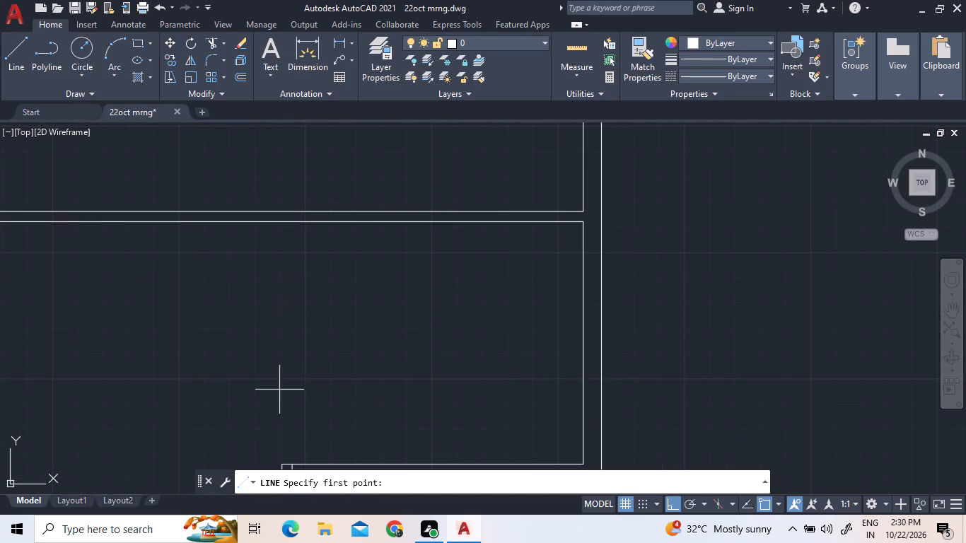
left_click(282, 212)
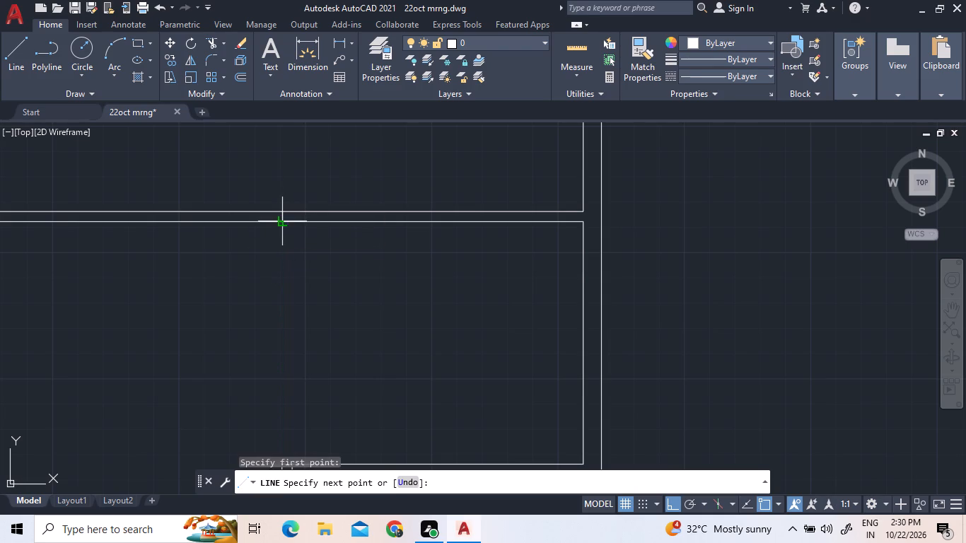
left_click(284, 224)
right_click(325, 176)
left_click(349, 190)
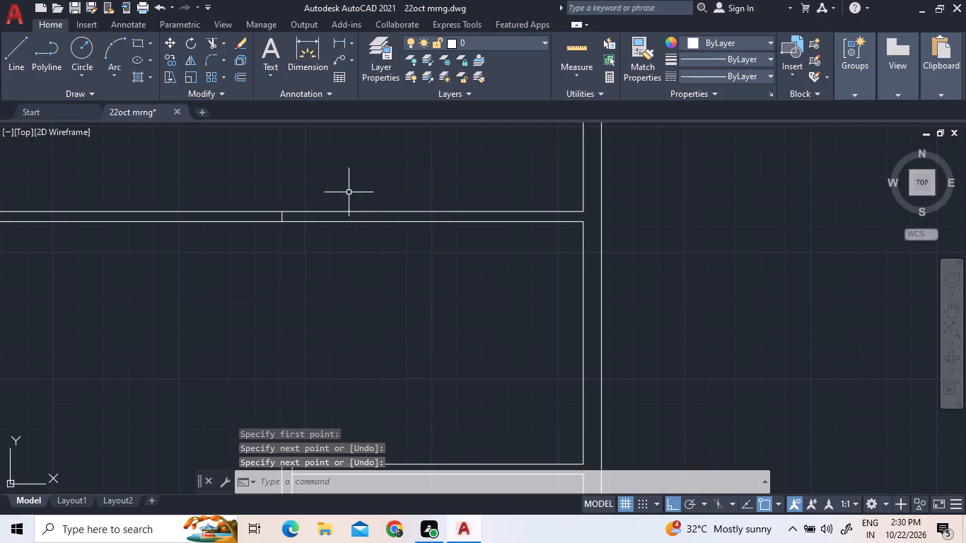
scroll(349, 192, "down", 2)
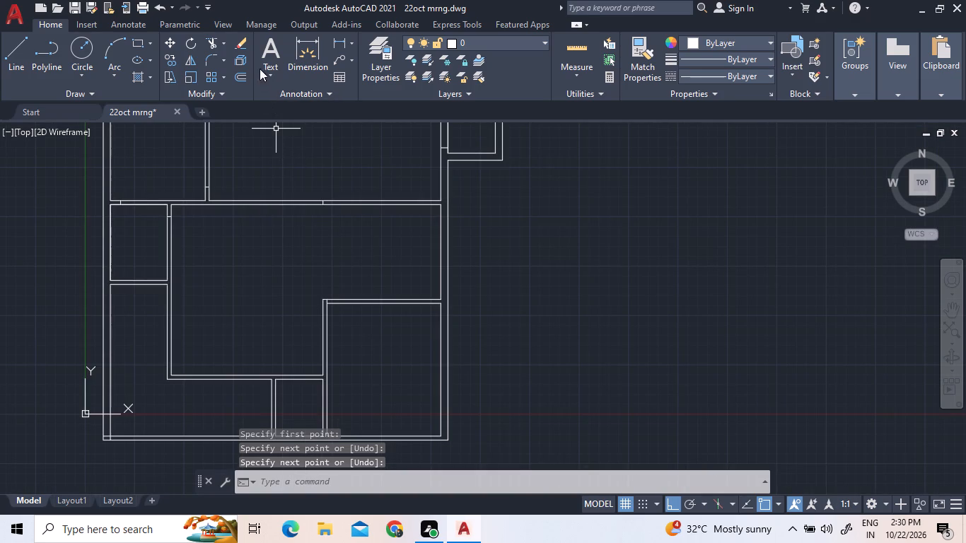
Trim the upper horizontal wall between the upper-left room's vertical wall and the short cross line, extending that vertical wall's right face to close the corner.
left_click(219, 43)
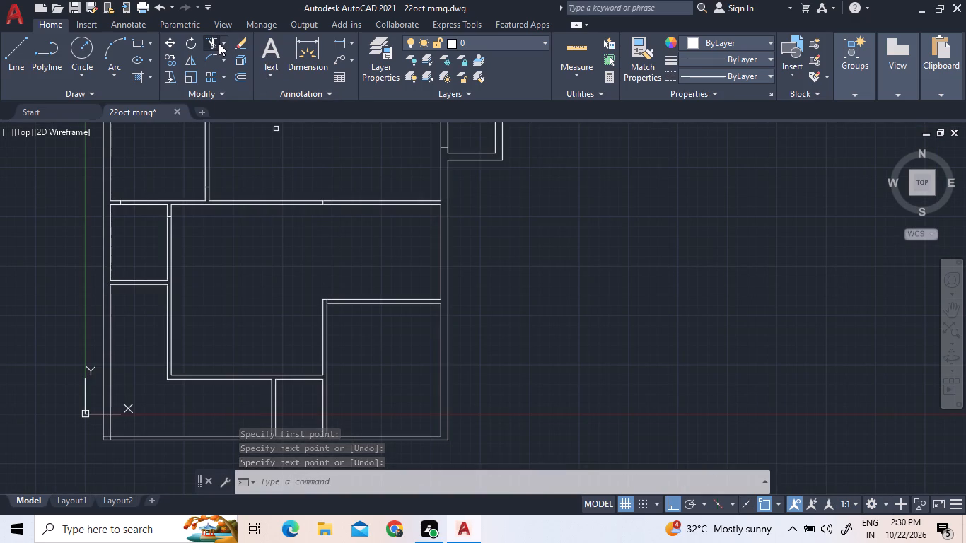
left_click(279, 202)
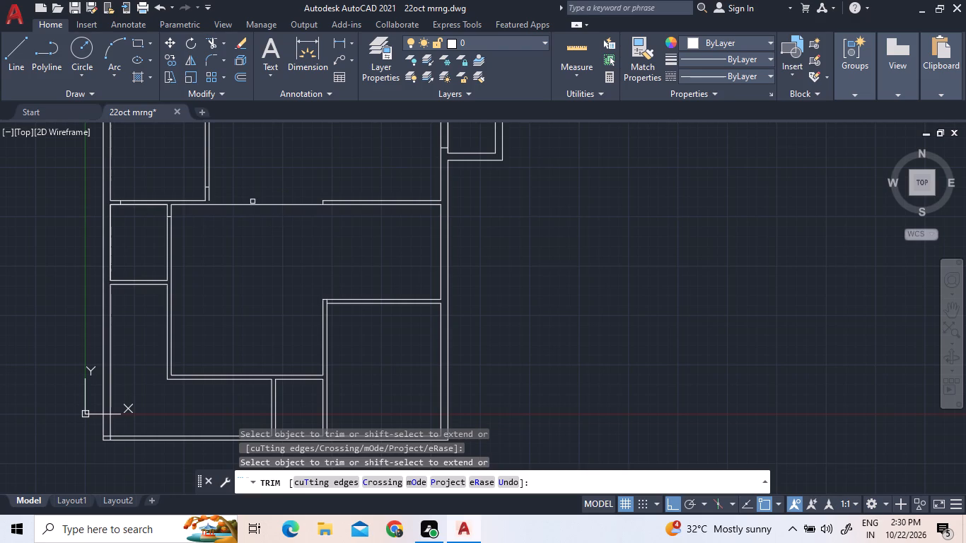
left_click(224, 45)
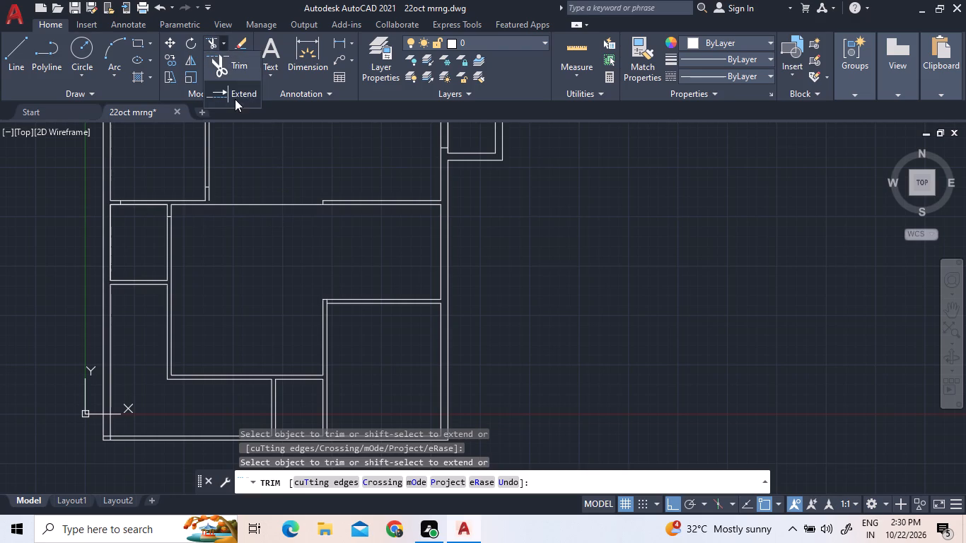
left_click(235, 96)
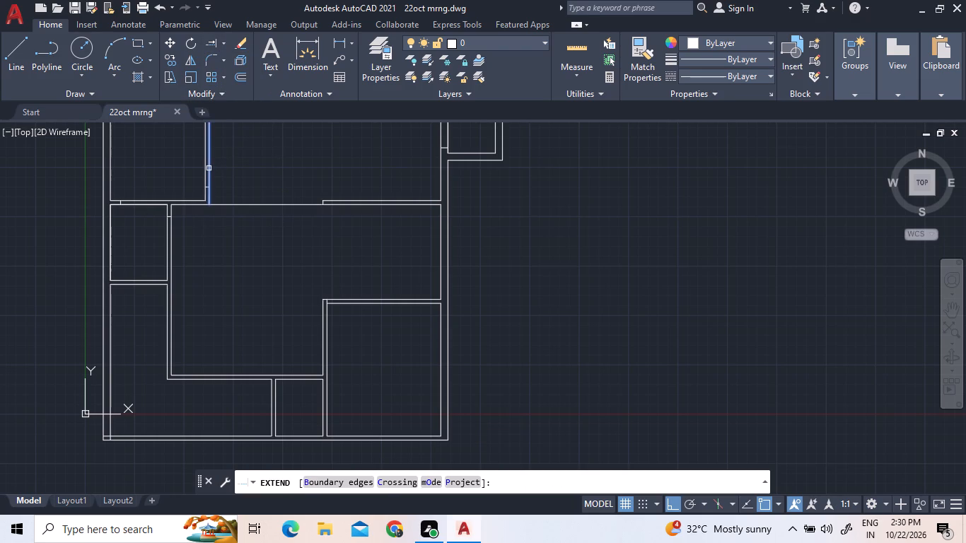
left_click(210, 168)
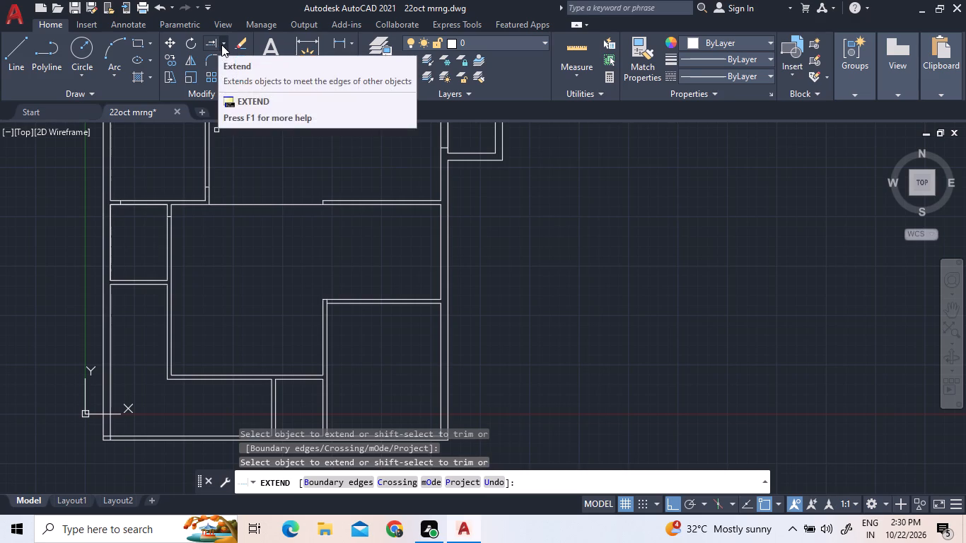
left_click(221, 45)
left_click(241, 74)
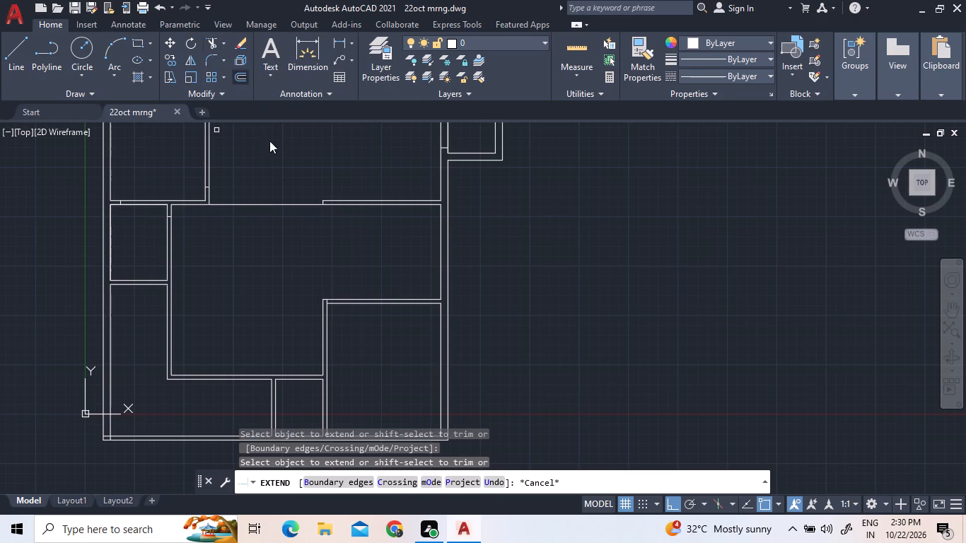
left_click(274, 204)
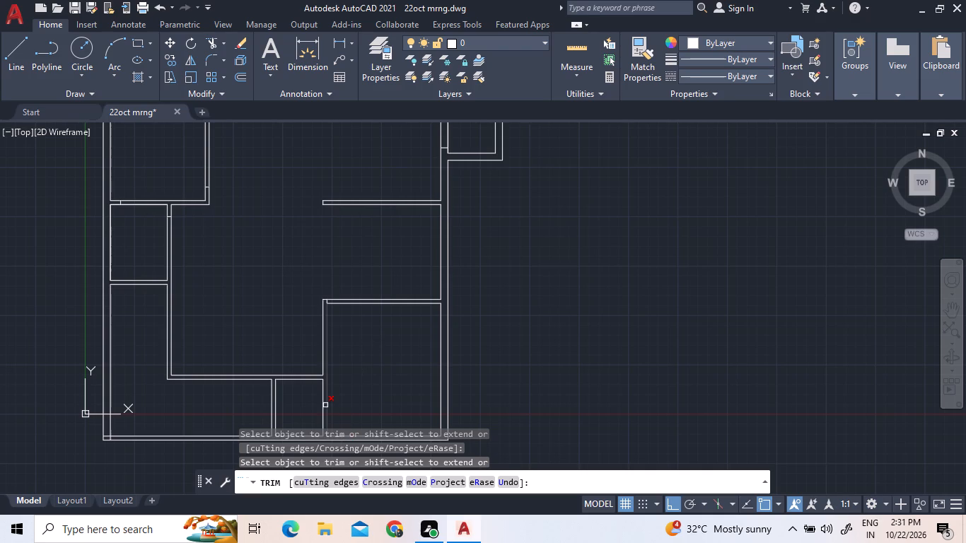
Draw a short vertical line closing the end of the lower horizontal wall where it meets the lower-right room's left wall.
scroll(321, 398, "up", 2)
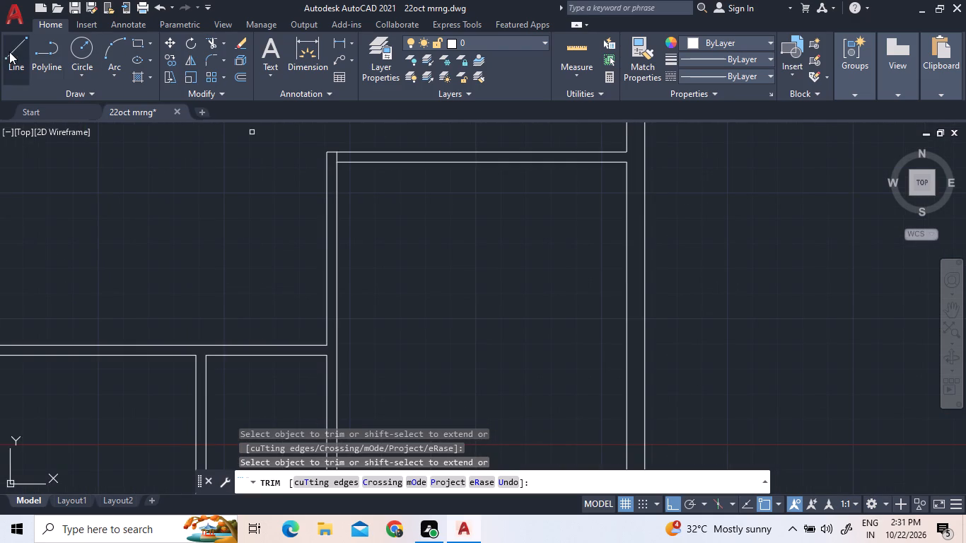
left_click(13, 54)
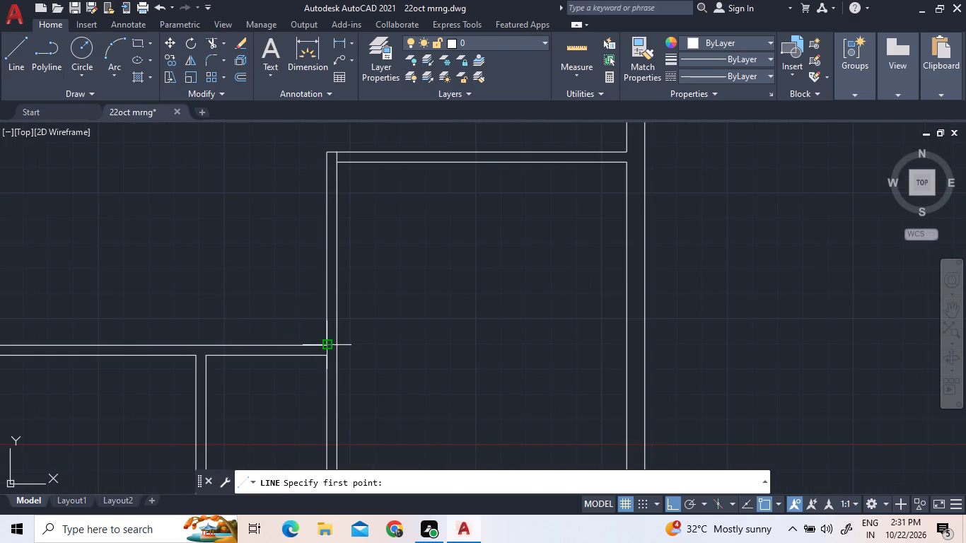
left_click(327, 346)
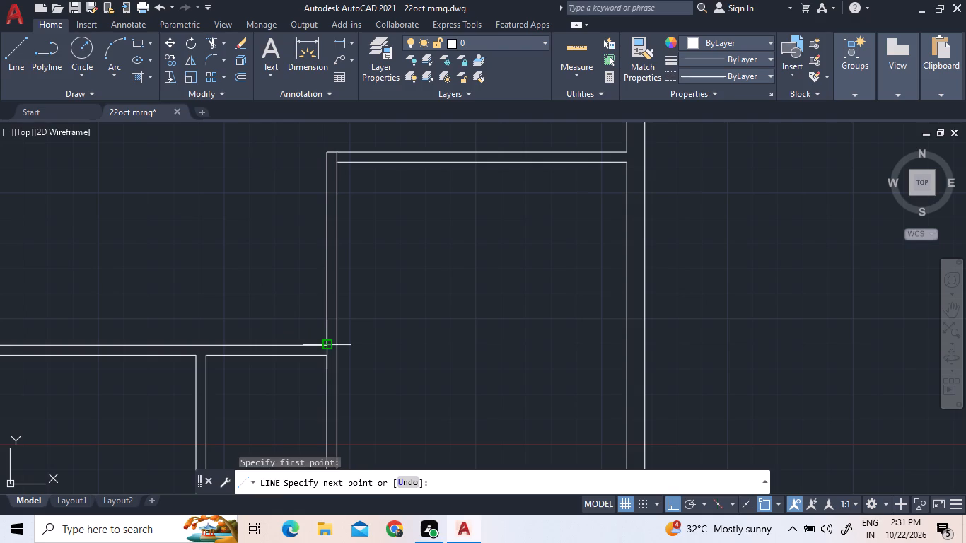
scroll(319, 346, "up", 6)
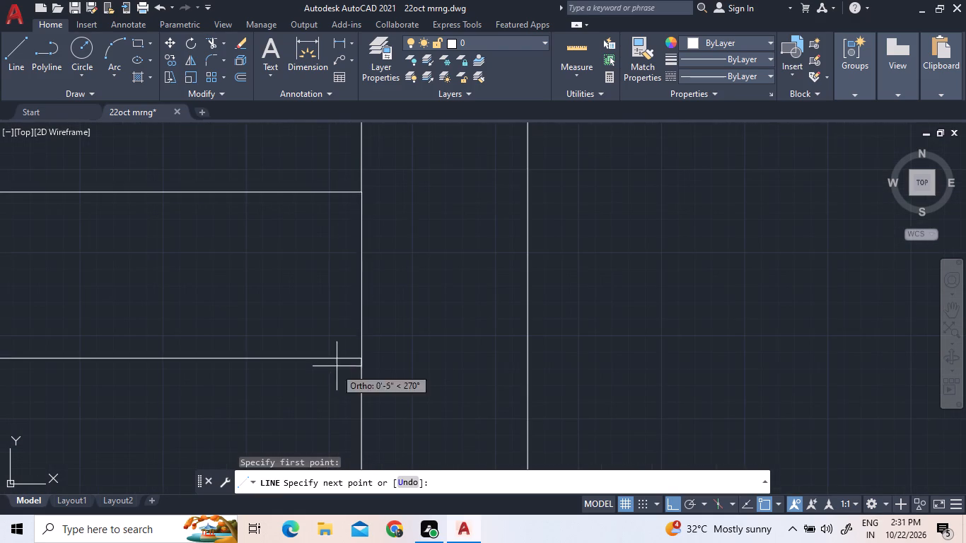
left_click(366, 362)
scroll(378, 351, "down", 4)
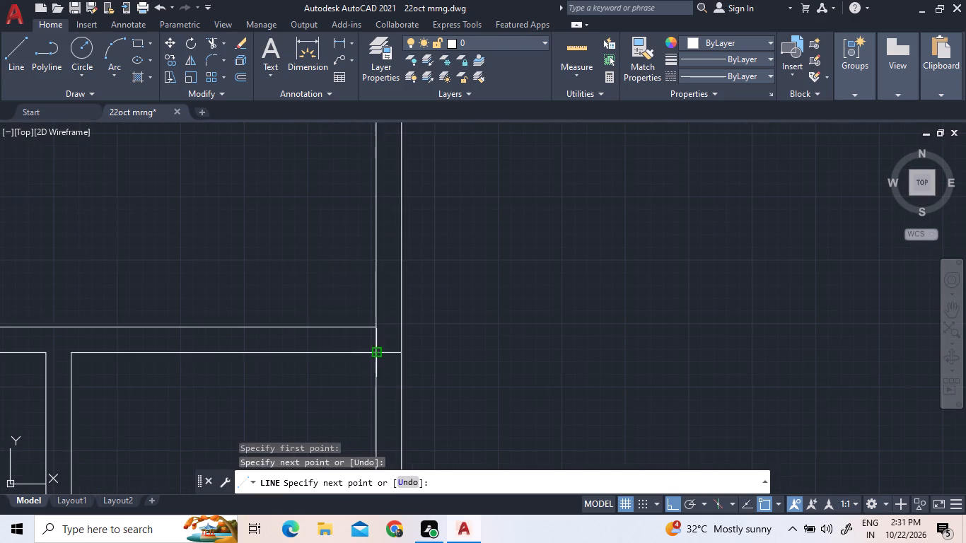
right_click(236, 236)
left_click(250, 243)
scroll(251, 243, "down", 2)
scroll(293, 329, "down", 3)
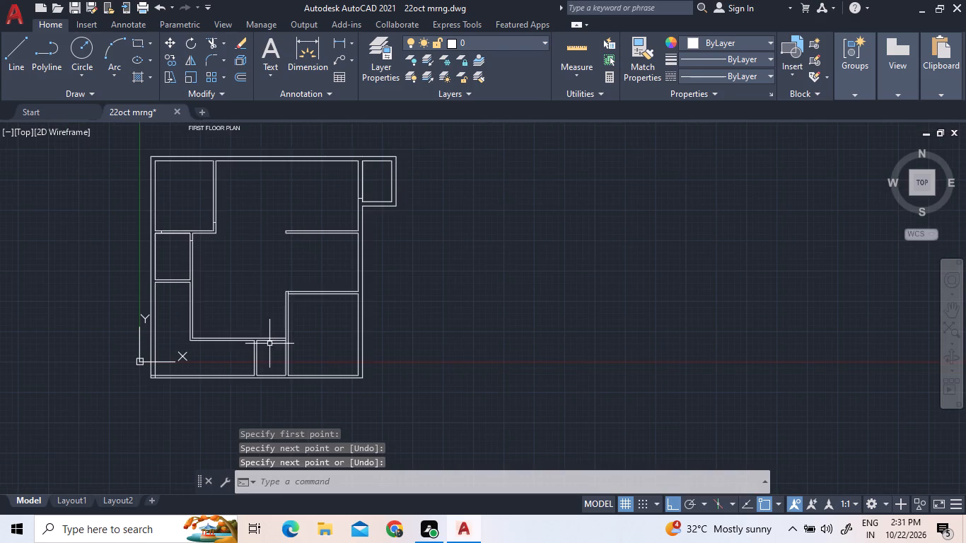
right_click(295, 264)
left_click(296, 267)
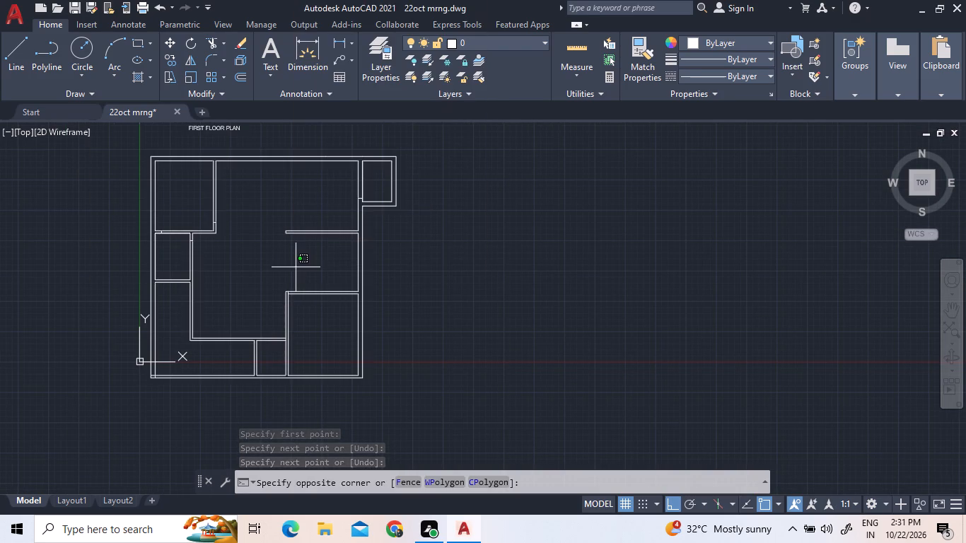
left_click(296, 268)
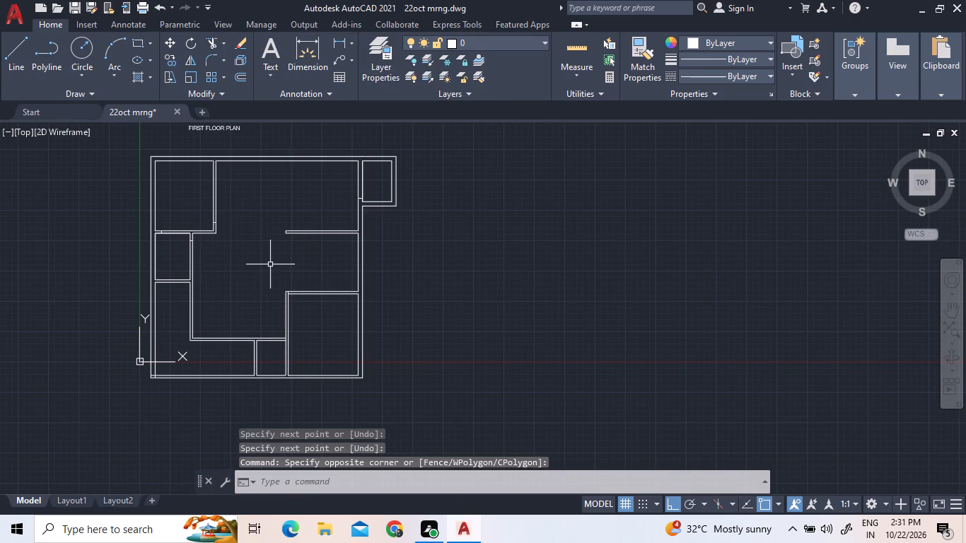
Place two Door - Imperial blocks from the architectural tool palette in the empty space beside the floor plan.
type("TP")
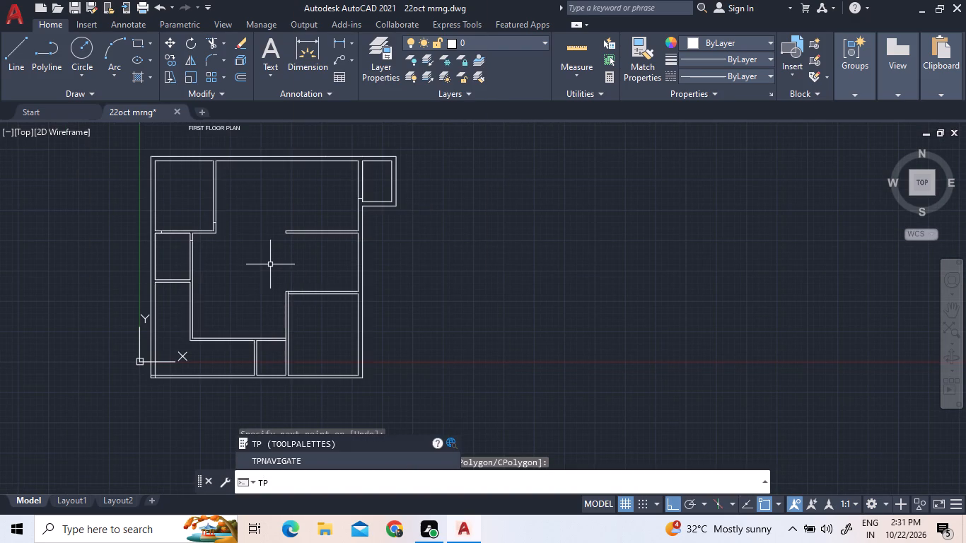
key("Return")
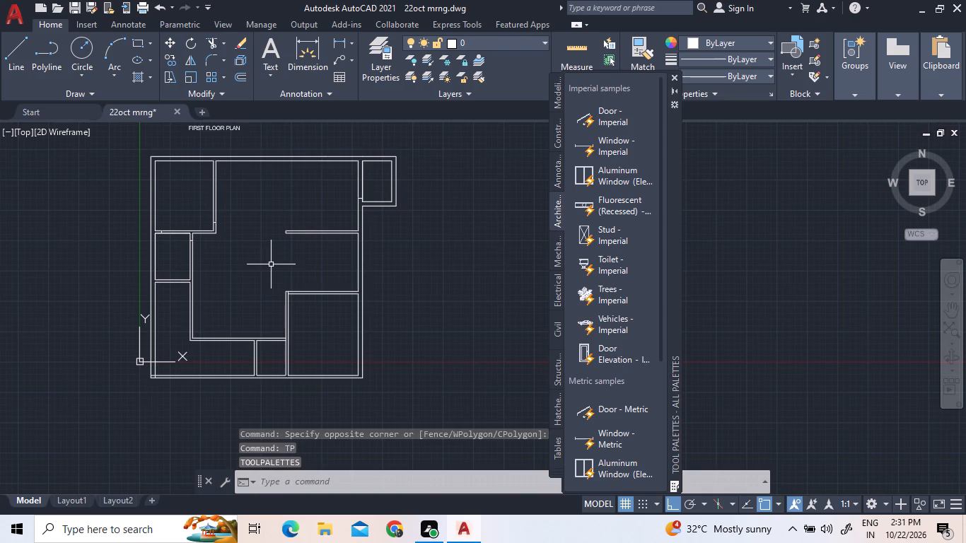
left_click_drag(634, 112, 612, 132)
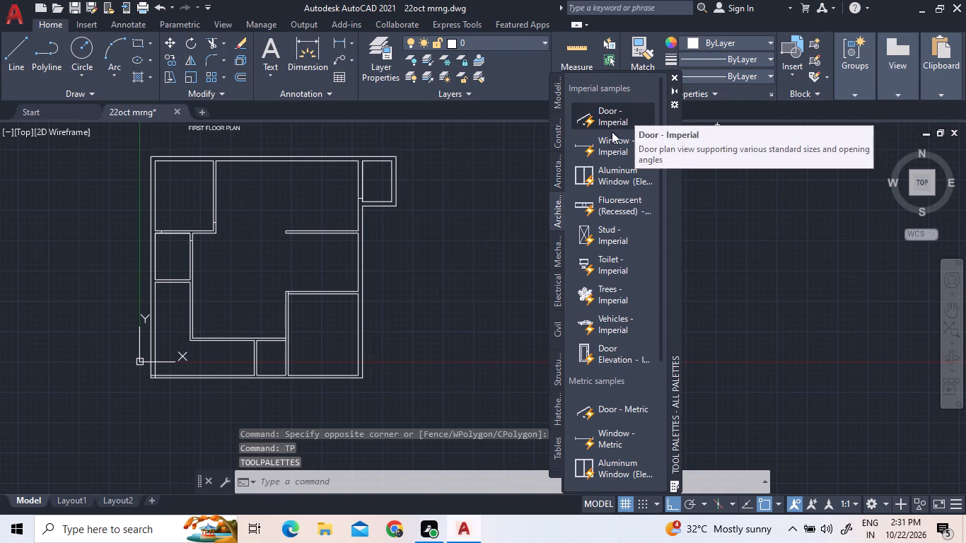
left_click_drag(612, 132, 441, 245)
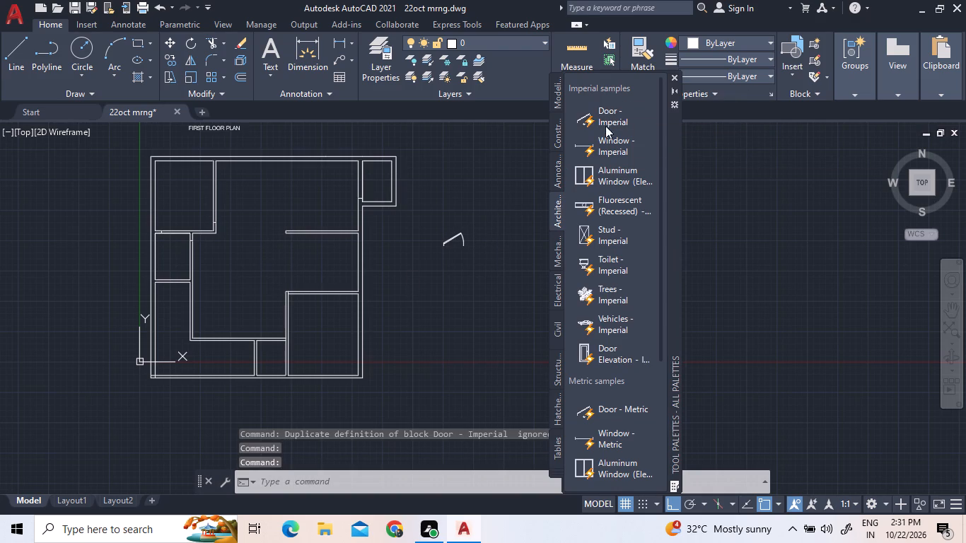
left_click_drag(603, 121, 478, 327)
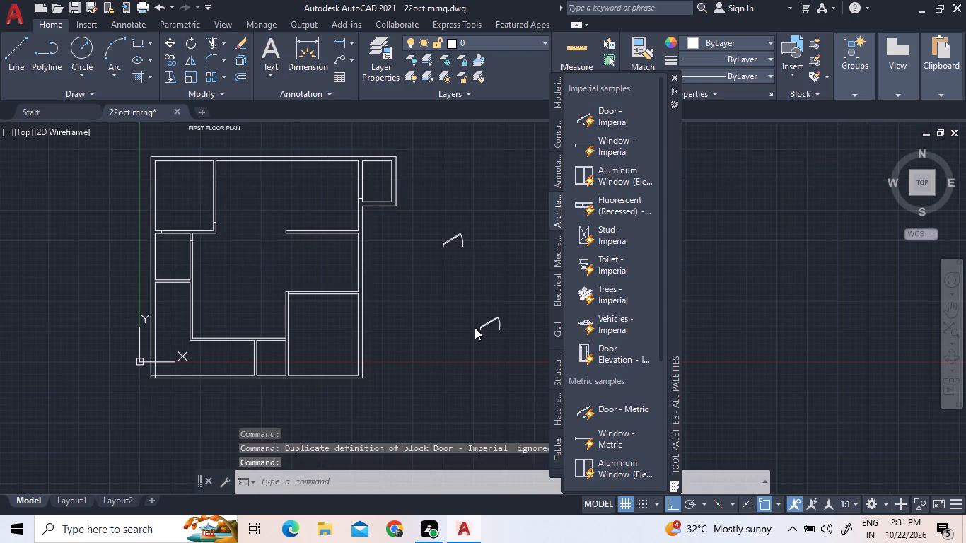
left_click(674, 80)
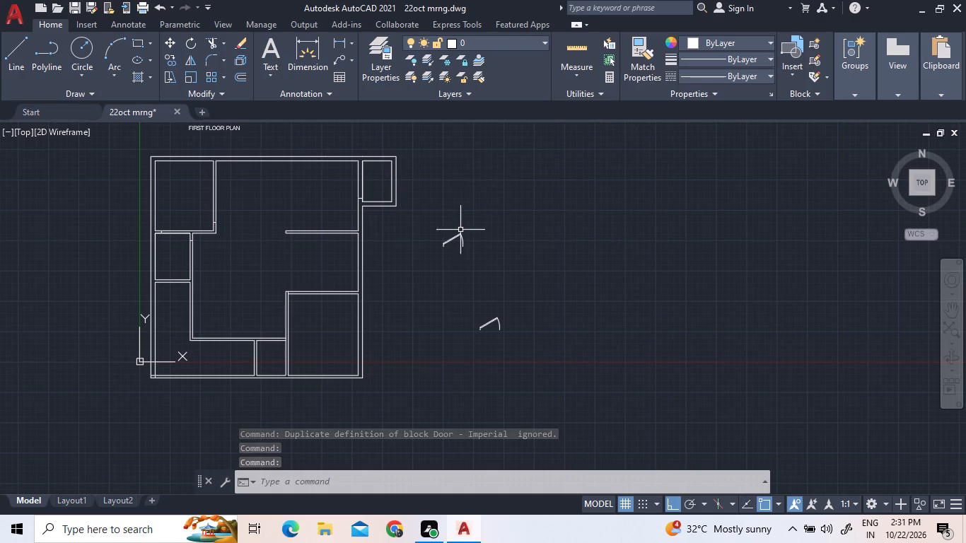
Narrow the upper loose door block by pulling its free side inward about 1'-5".
left_click(454, 245)
left_click(453, 226)
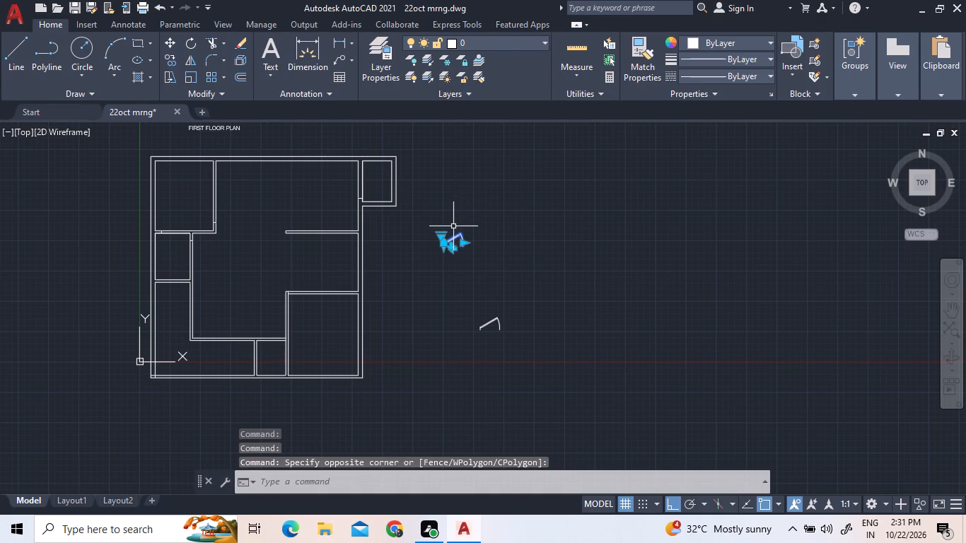
scroll(459, 256, "up", 3)
left_click(472, 204)
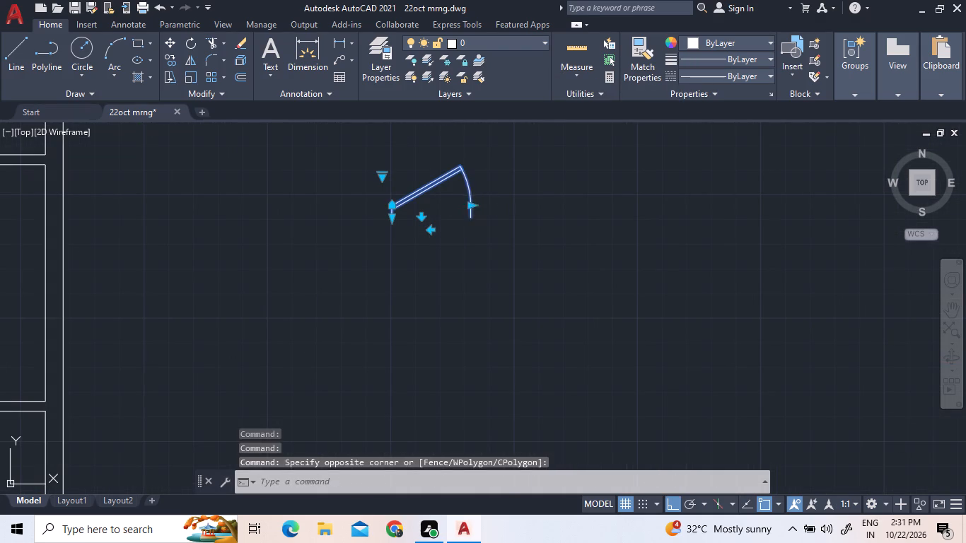
left_click(436, 206)
Set the narrowed door block to Open 90° and flip it both vertically and horizontally.
left_click(383, 176)
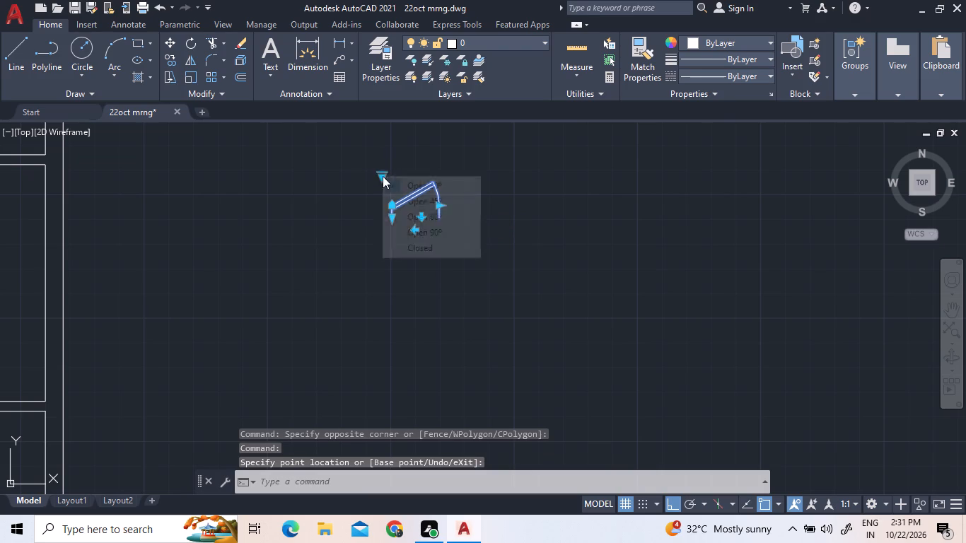
left_click(395, 233)
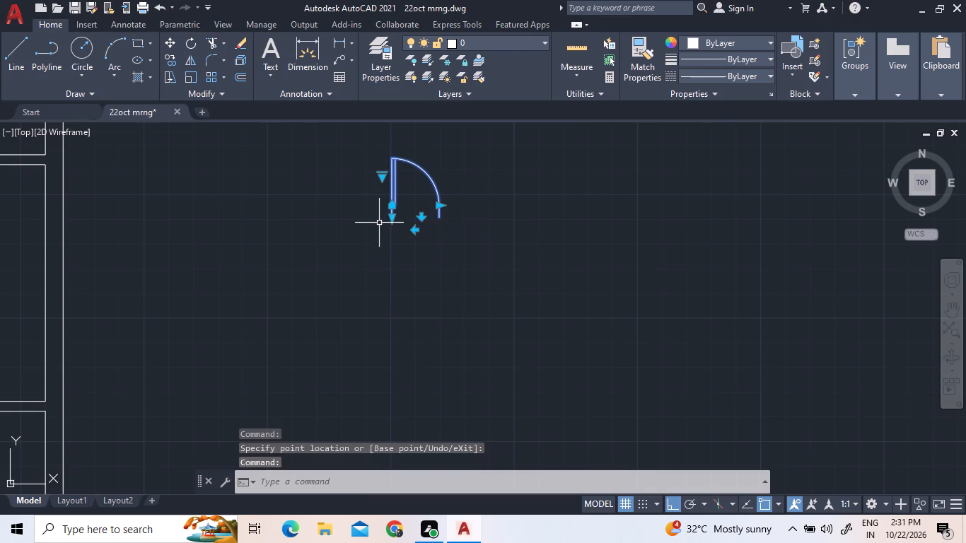
scroll(421, 273, "down", 1)
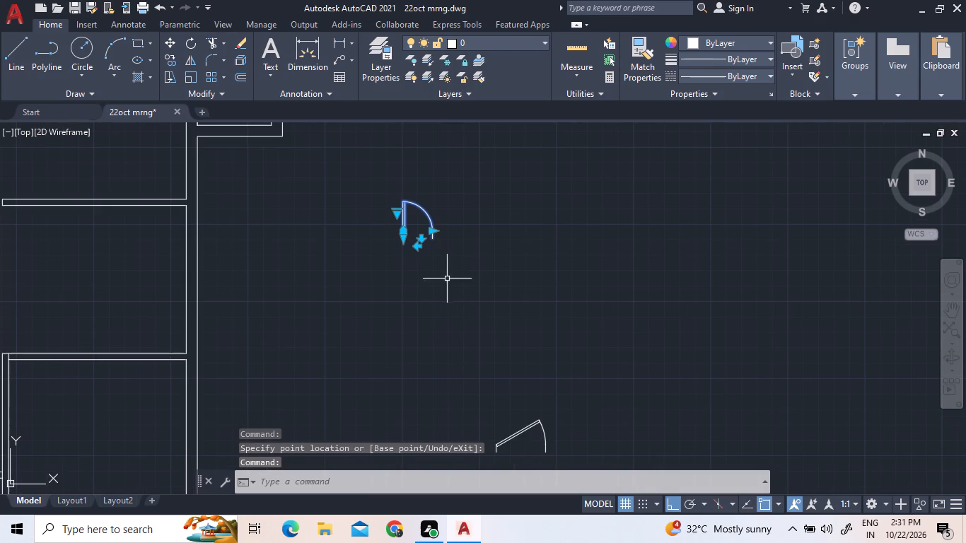
left_click(422, 238)
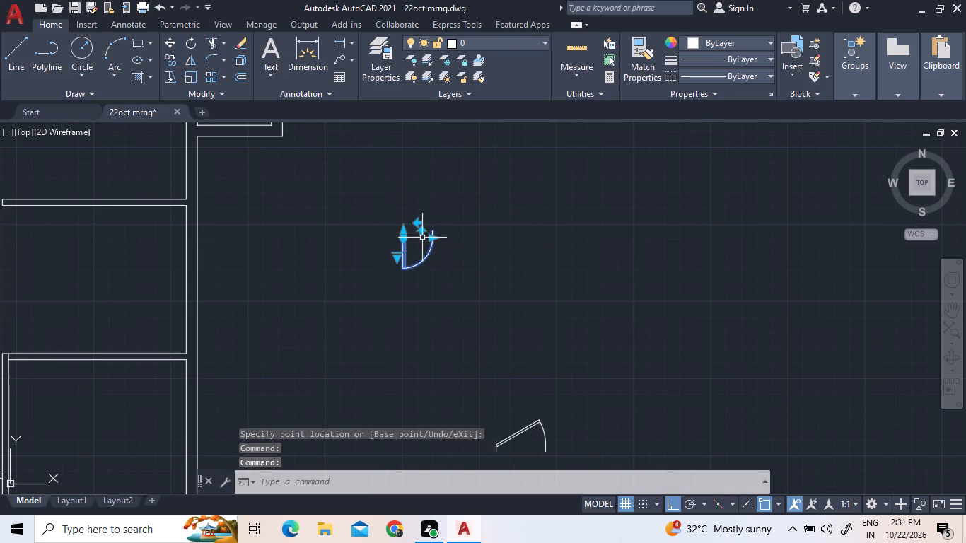
left_click(419, 222)
Rotate the flipped door block 90° counterclockwise about its hinge-side jamb end.
right_click(380, 269)
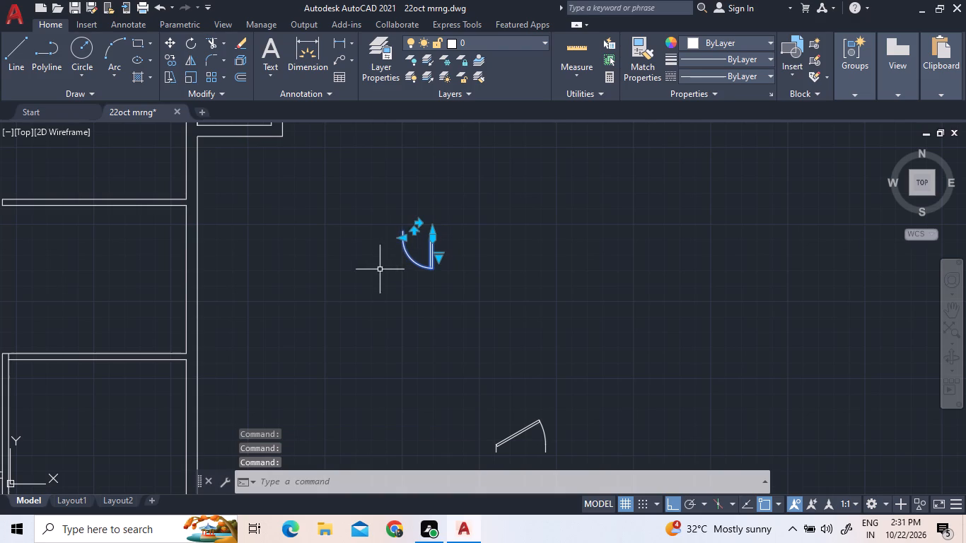
left_click(397, 320)
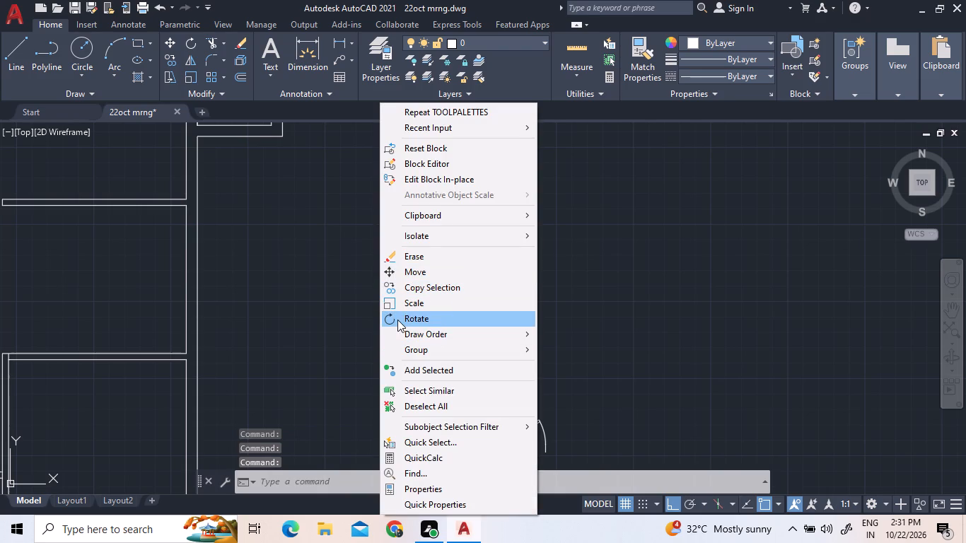
left_click(436, 230)
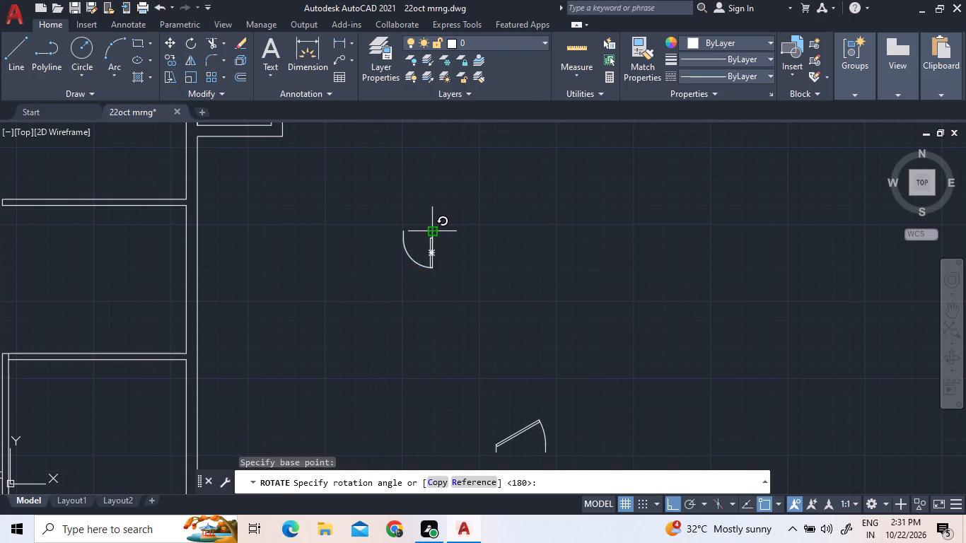
left_click(451, 181)
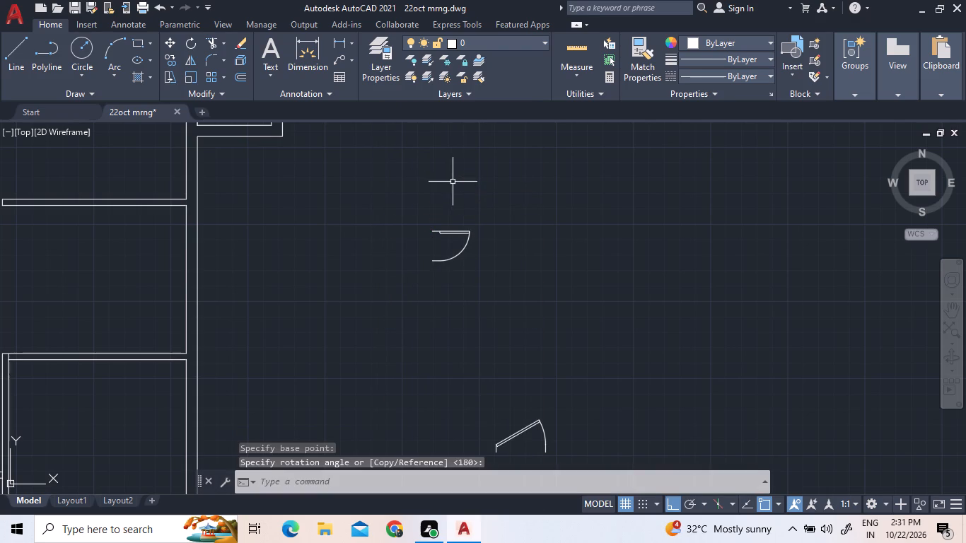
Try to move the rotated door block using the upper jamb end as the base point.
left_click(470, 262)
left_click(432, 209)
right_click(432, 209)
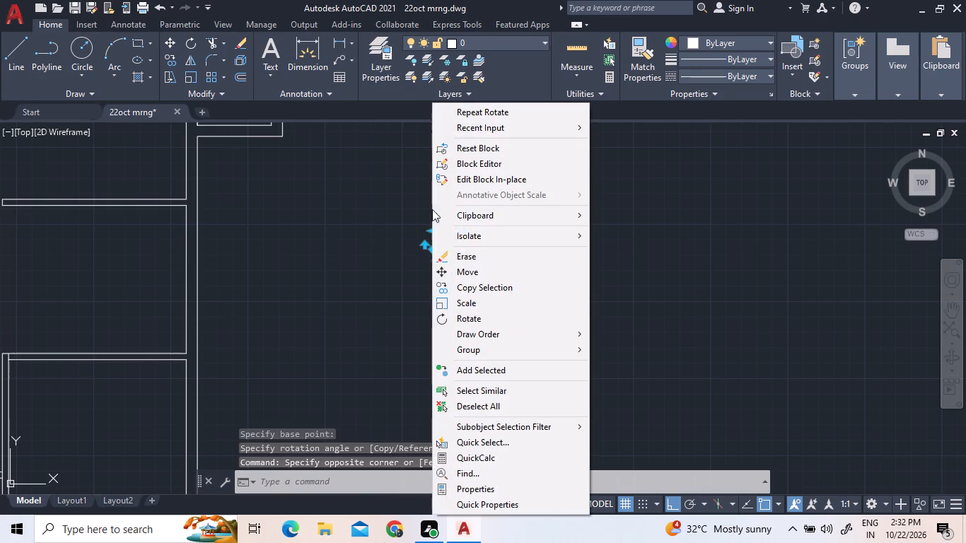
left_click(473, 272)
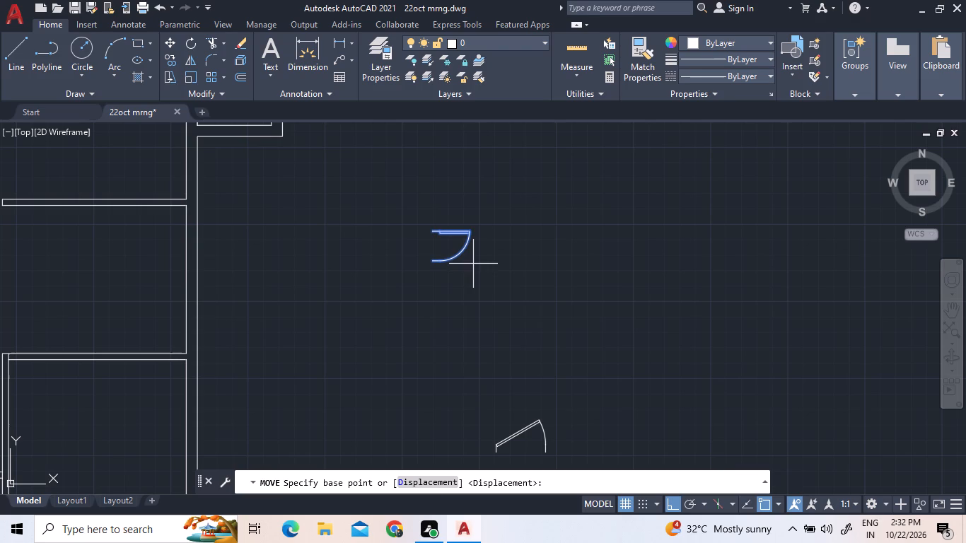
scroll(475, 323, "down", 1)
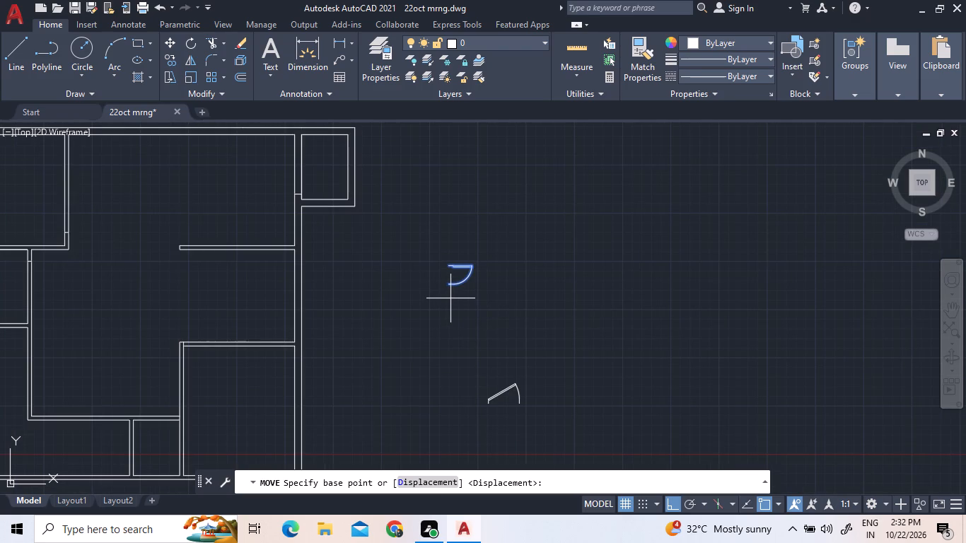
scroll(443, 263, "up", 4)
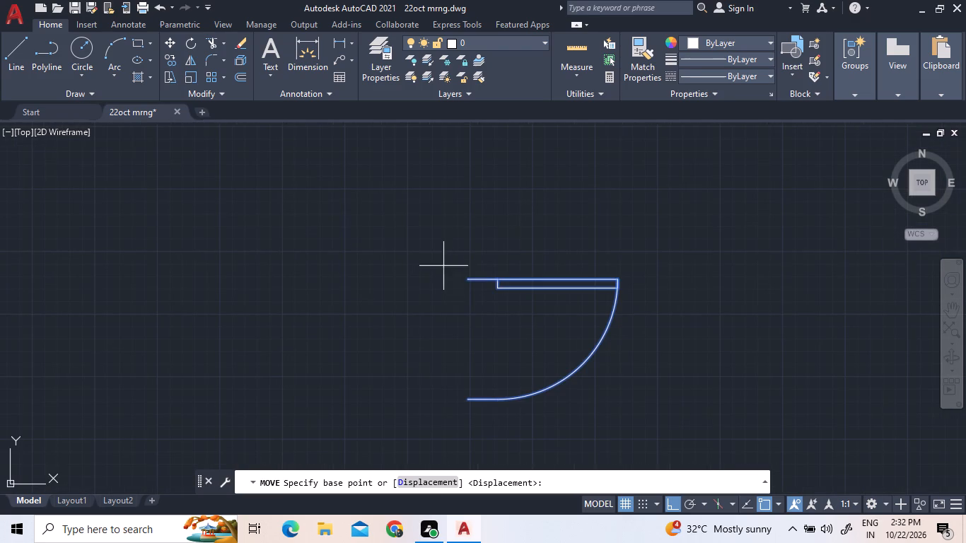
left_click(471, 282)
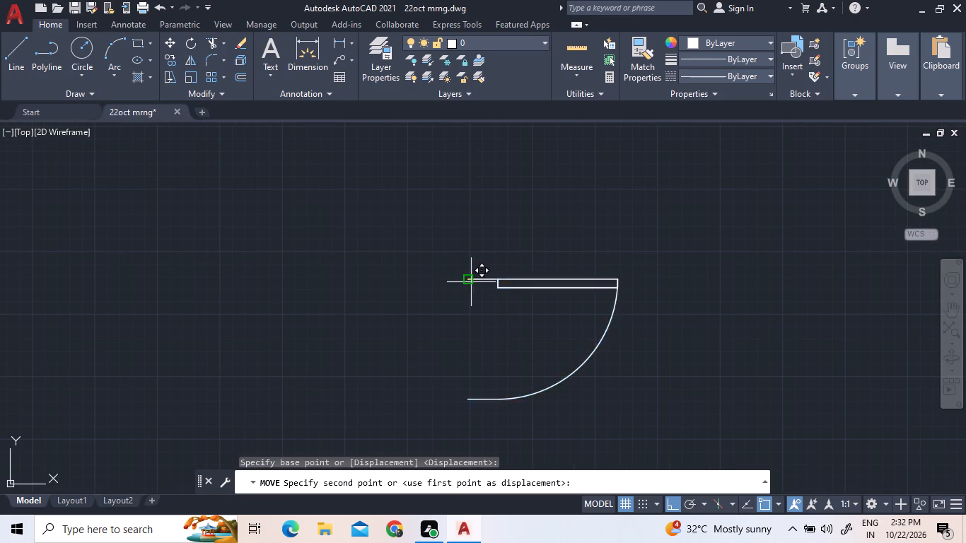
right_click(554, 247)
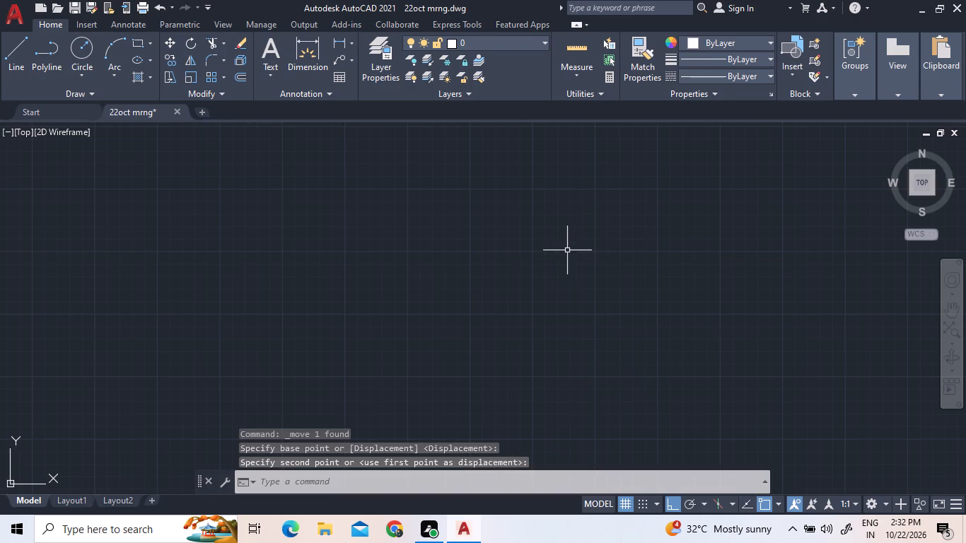
Move the stray door block horizontally about 79'-9" back toward the plans, into the gap between the two floor plans.
scroll(567, 250, "down", 7)
left_click(712, 235)
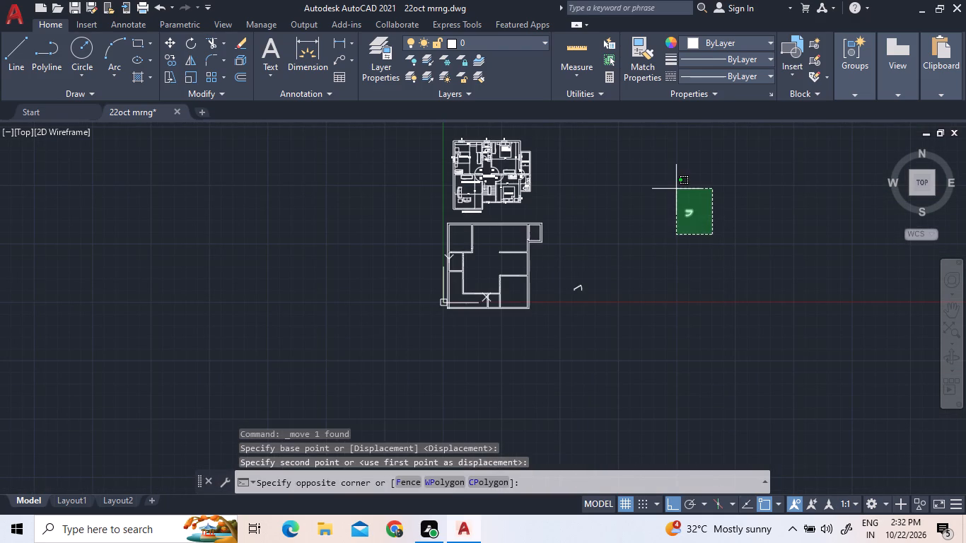
left_click(676, 189)
right_click(675, 189)
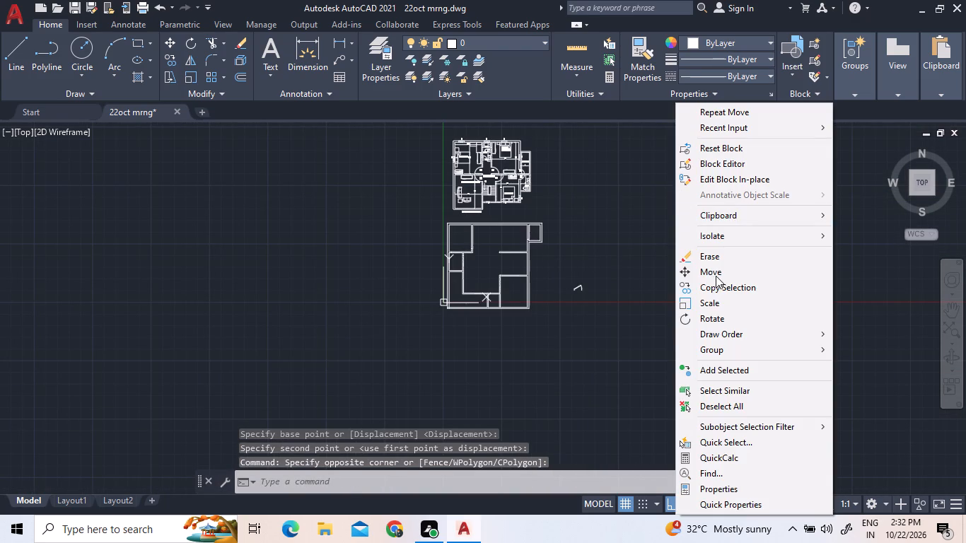
left_click(716, 276)
left_click(685, 216)
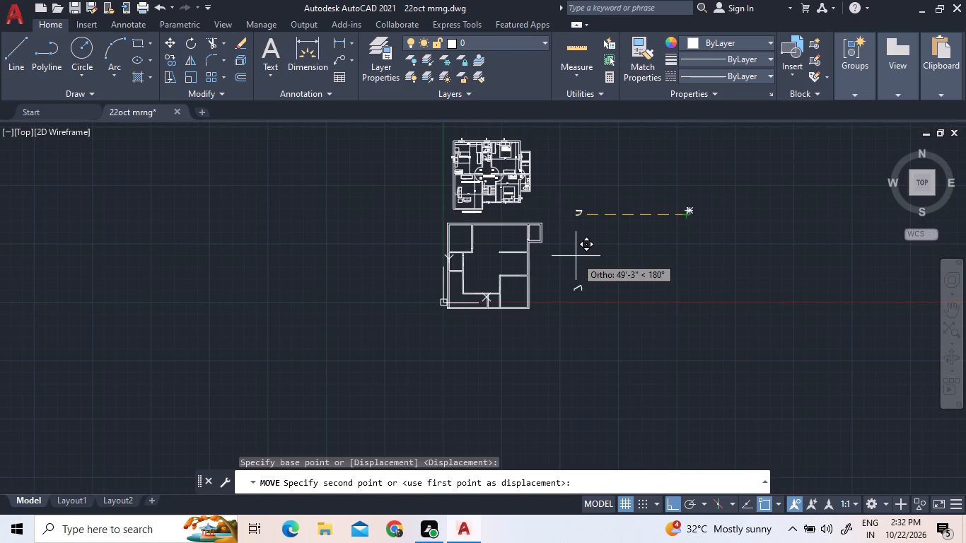
left_click(507, 261)
scroll(505, 211, "up", 3)
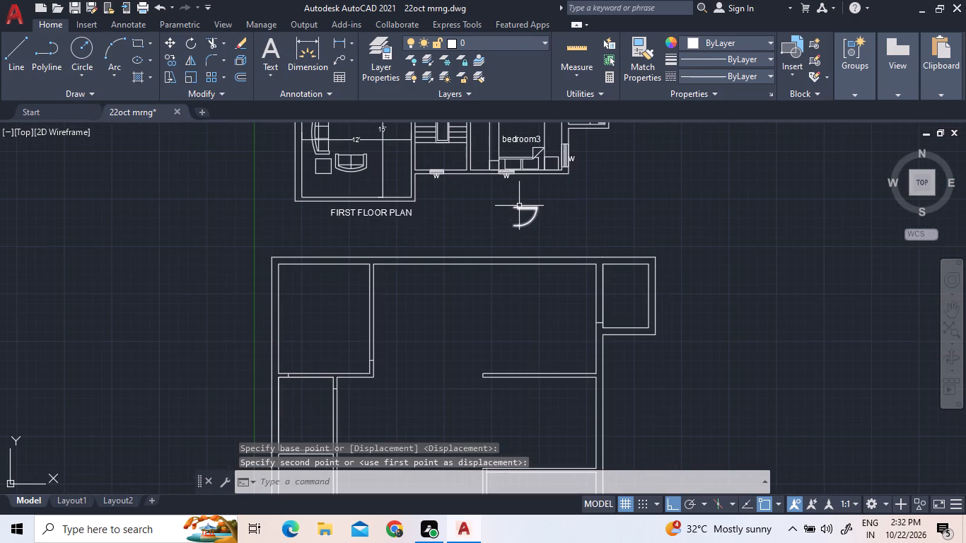
Flip the door block vertically so its leaf lies along the lower side and its arc above.
left_click(519, 206)
scroll(513, 215, "up", 4)
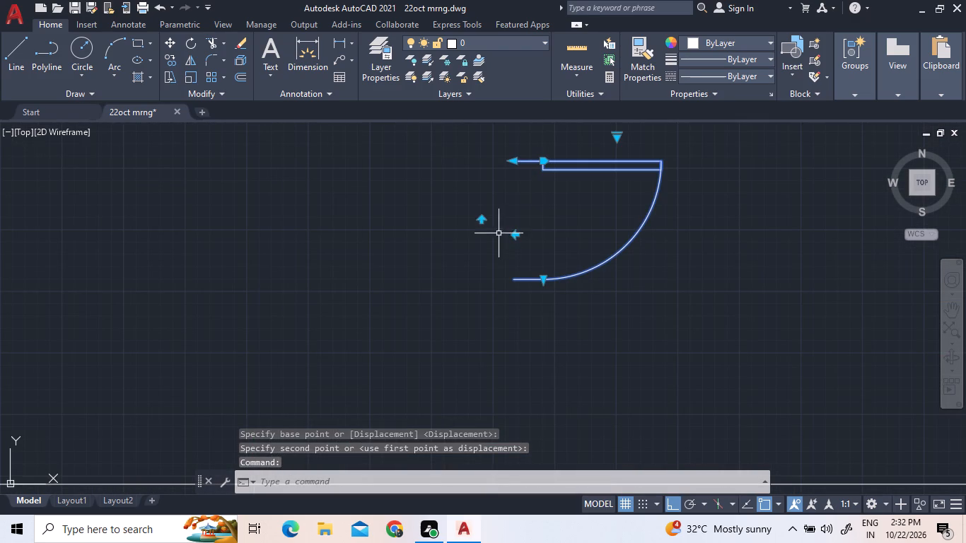
left_click(485, 222)
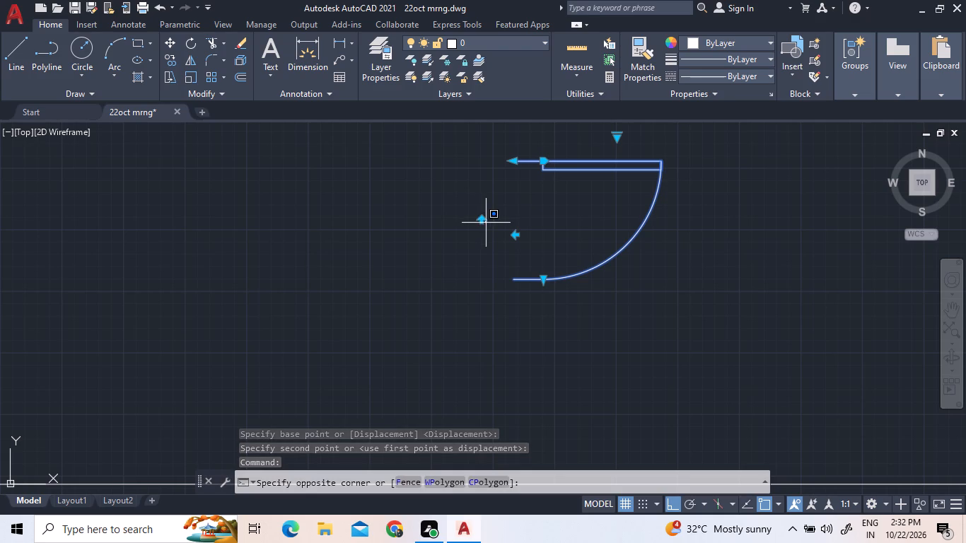
left_click(483, 223)
left_click(483, 223)
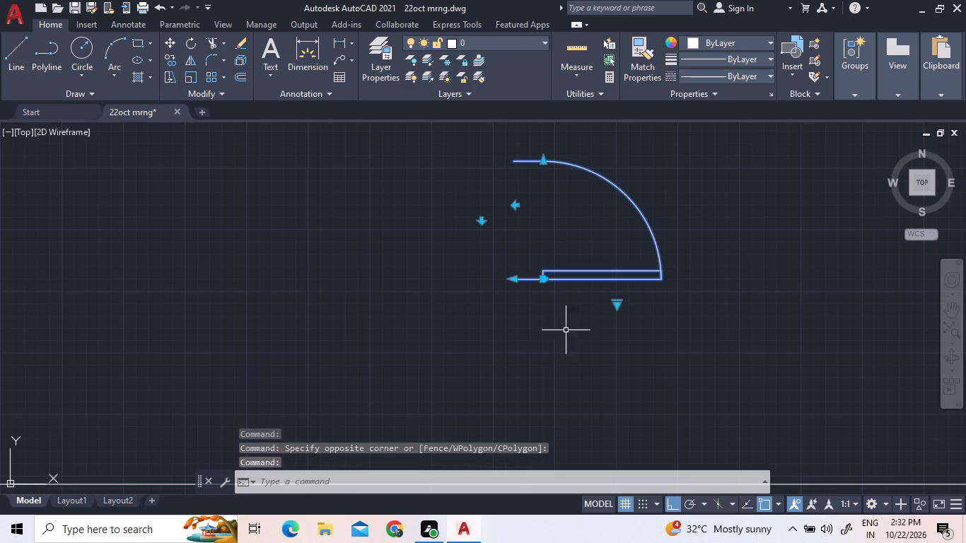
Move the door block by its leaf-side jamb end onto the jamb line in the small upper-right room's partition wall.
right_click(504, 270)
left_click(514, 276)
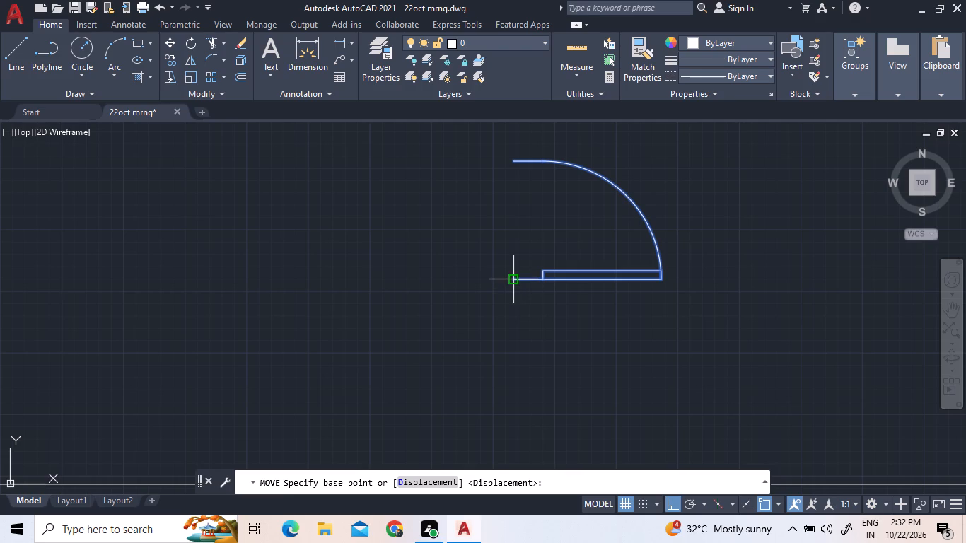
left_click(514, 279)
scroll(549, 240, "down", 4)
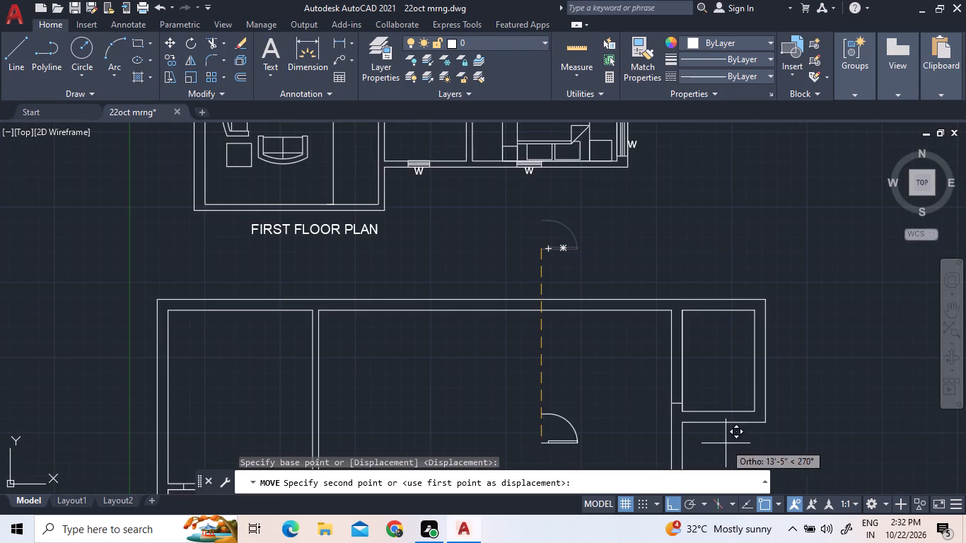
scroll(681, 414, "up", 3)
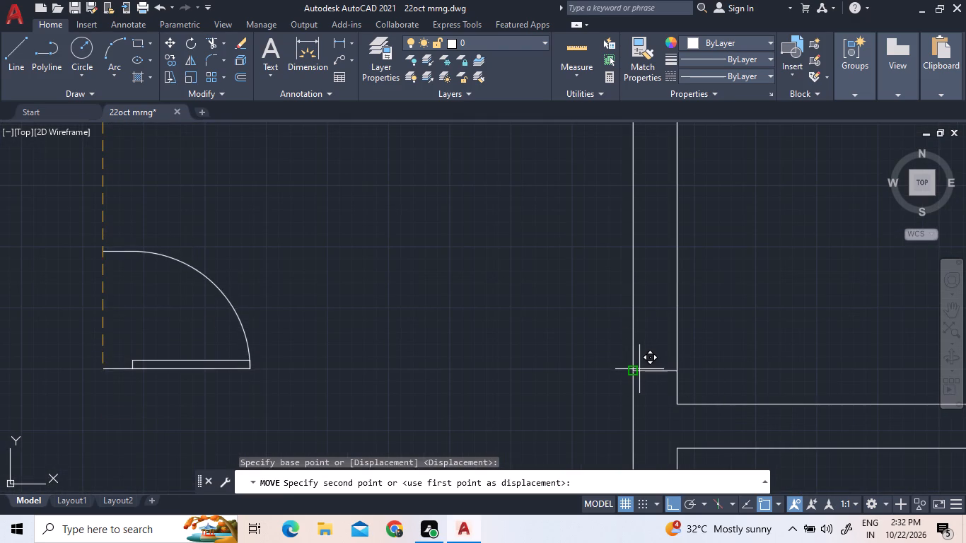
scroll(641, 373, "up", 4)
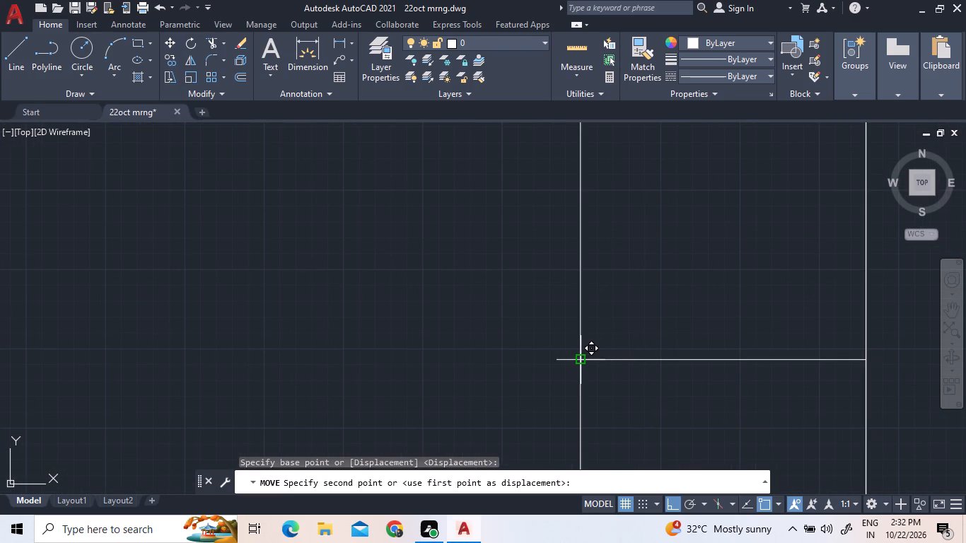
left_click(581, 363)
Trim both wall lines across the new door opening, including the short piece crossing the door leaf.
scroll(593, 360, "down", 6)
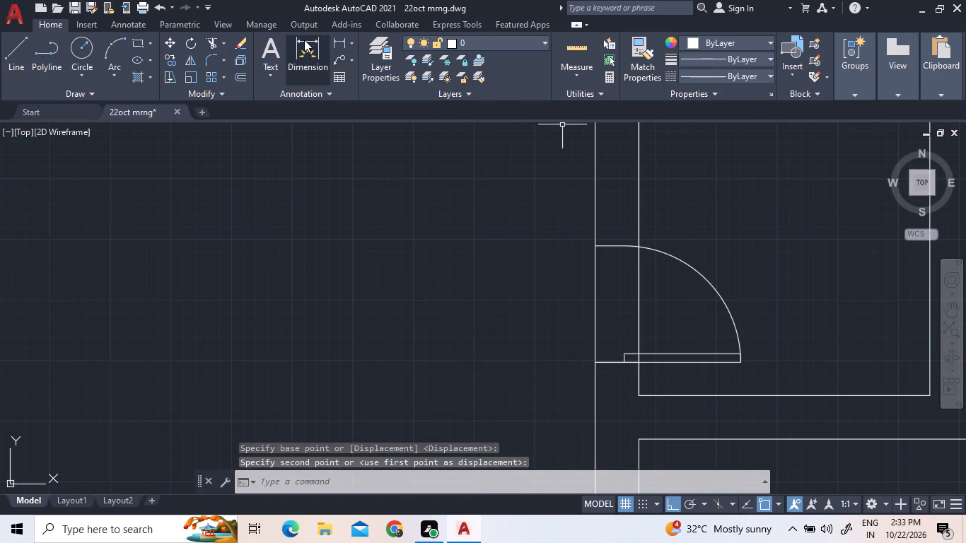
left_click(208, 43)
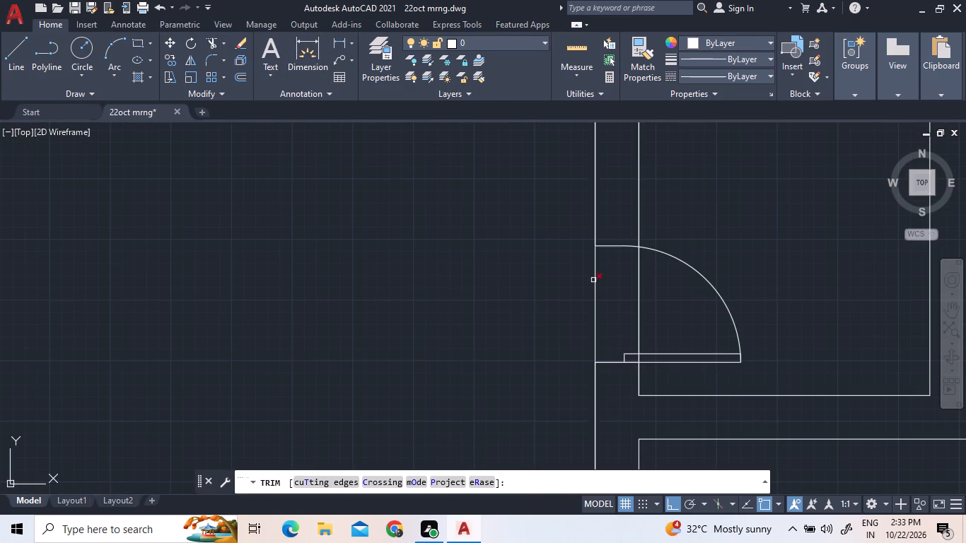
left_click(598, 292)
left_click(572, 288)
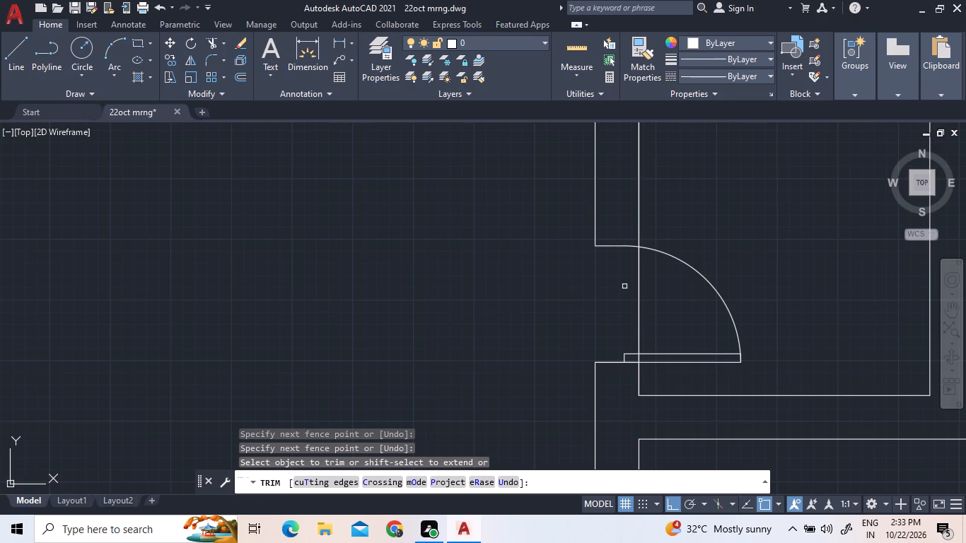
left_click(639, 291)
left_click(645, 292)
left_click(619, 281)
left_click(639, 356)
left_click(641, 357)
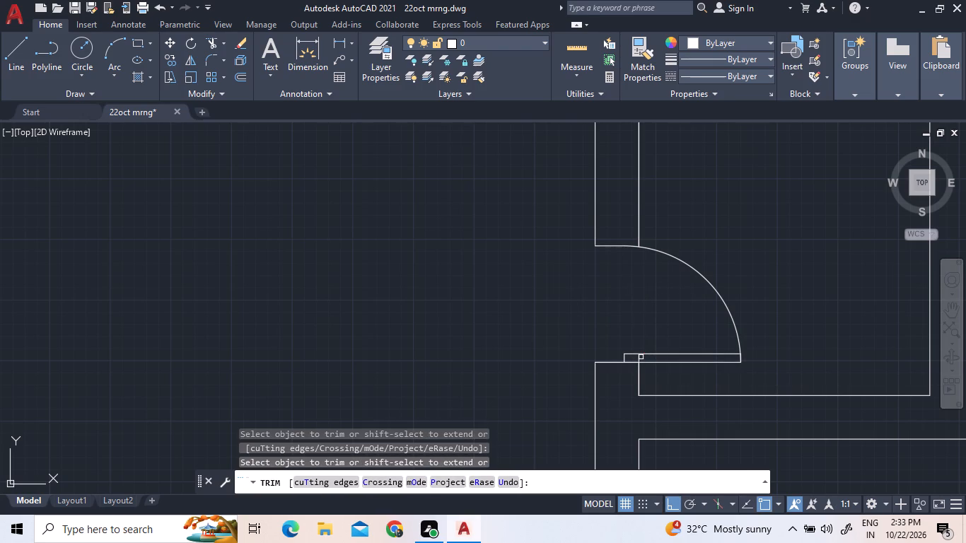
left_click(637, 359)
scroll(634, 315, "down", 1)
right_click(691, 237)
left_click(711, 250)
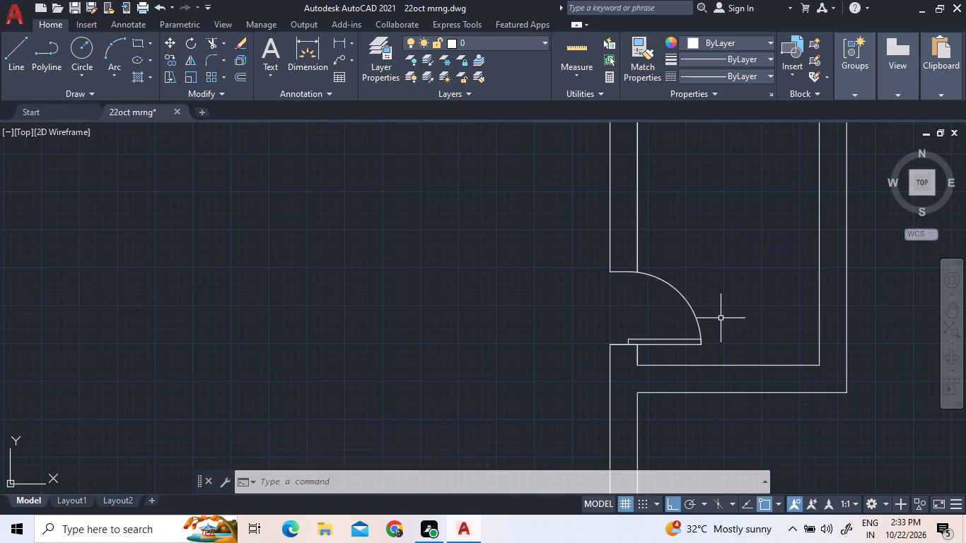
Shorten the opening width of the spare 30°-open door block beside the first floor plan to its next smaller preset size.
scroll(673, 253, "down", 1)
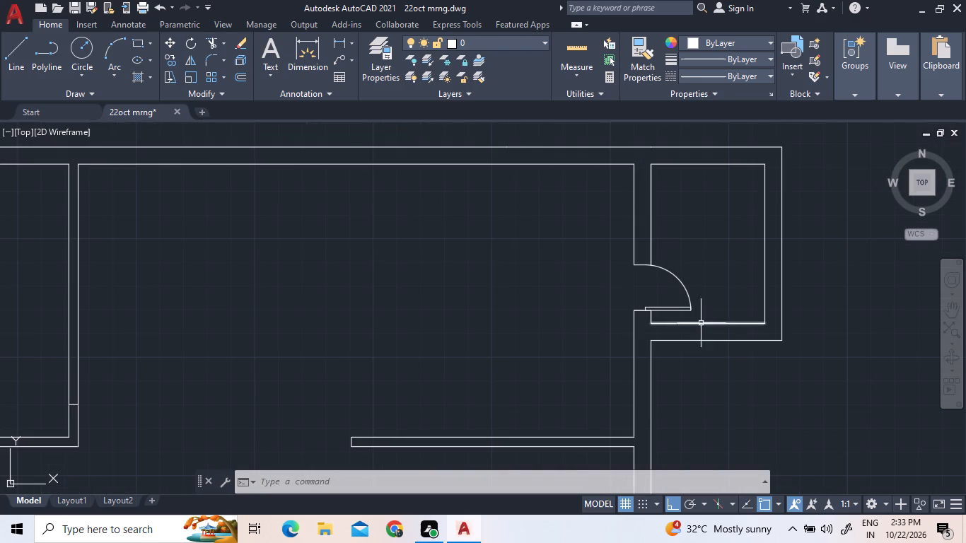
scroll(701, 322, "down", 1)
middle_click_drag(721, 360, 719, 354)
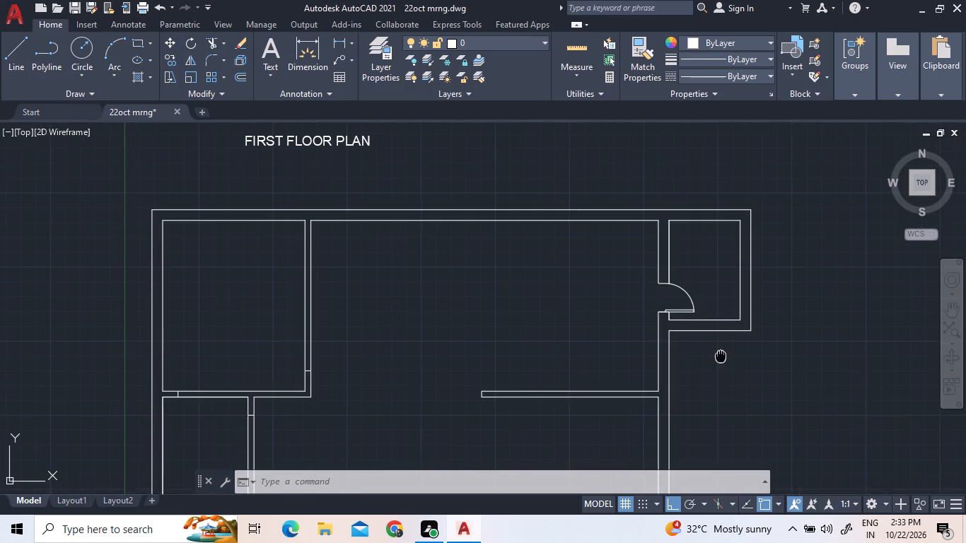
middle_click_drag(719, 354, 660, 283)
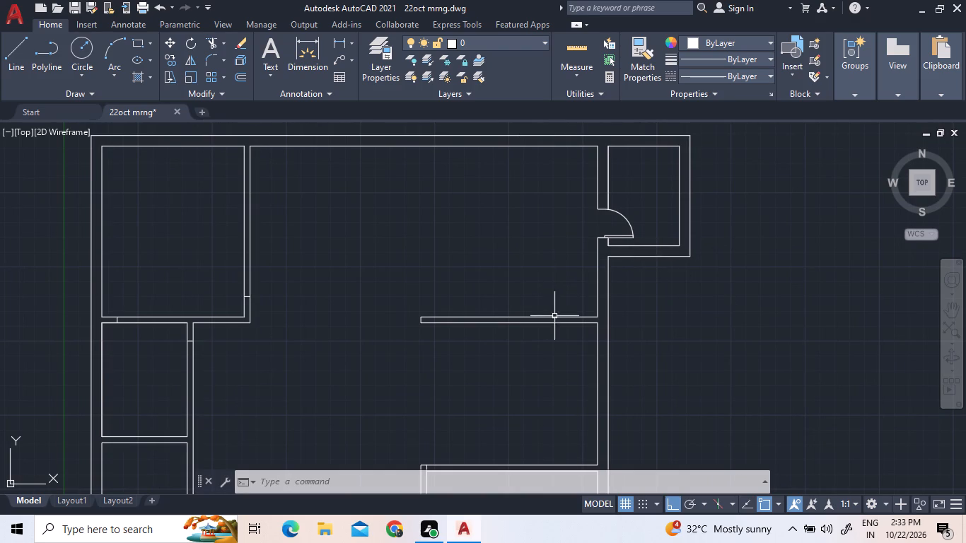
scroll(513, 392, "down", 2)
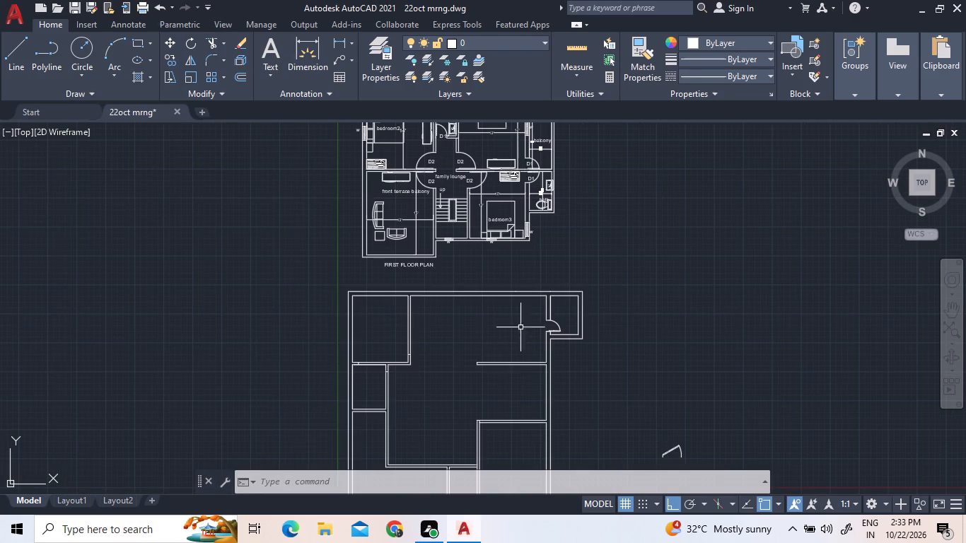
scroll(671, 469, "up", 3)
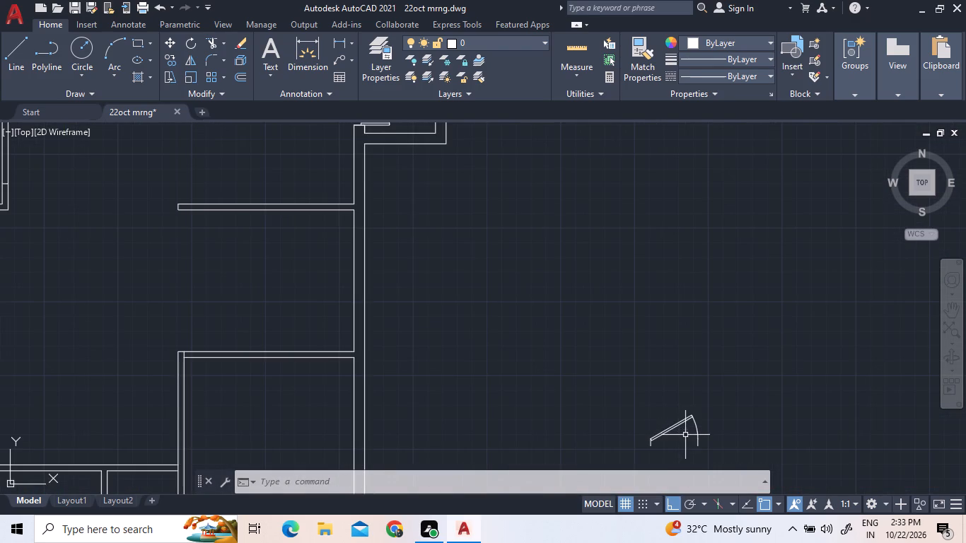
left_click(685, 430)
left_click(652, 391)
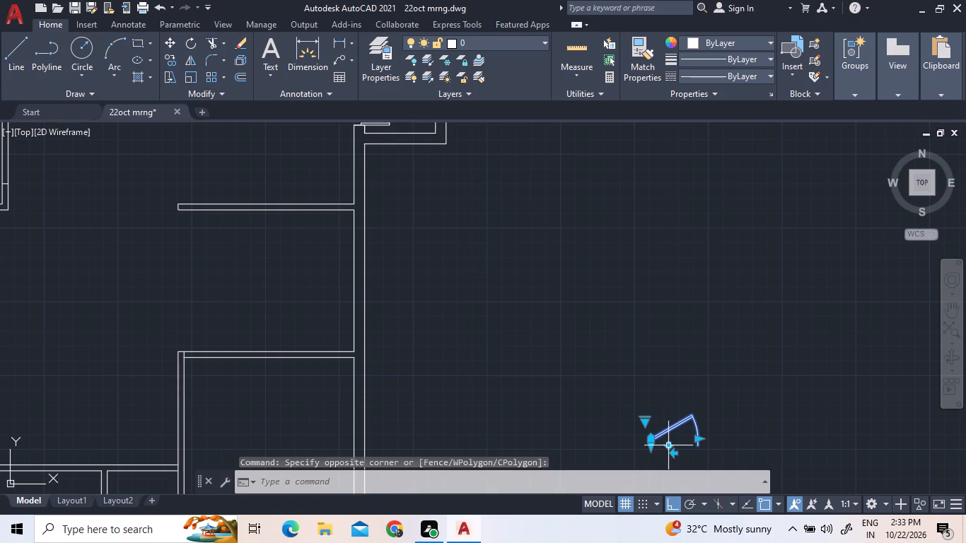
right_click(700, 438)
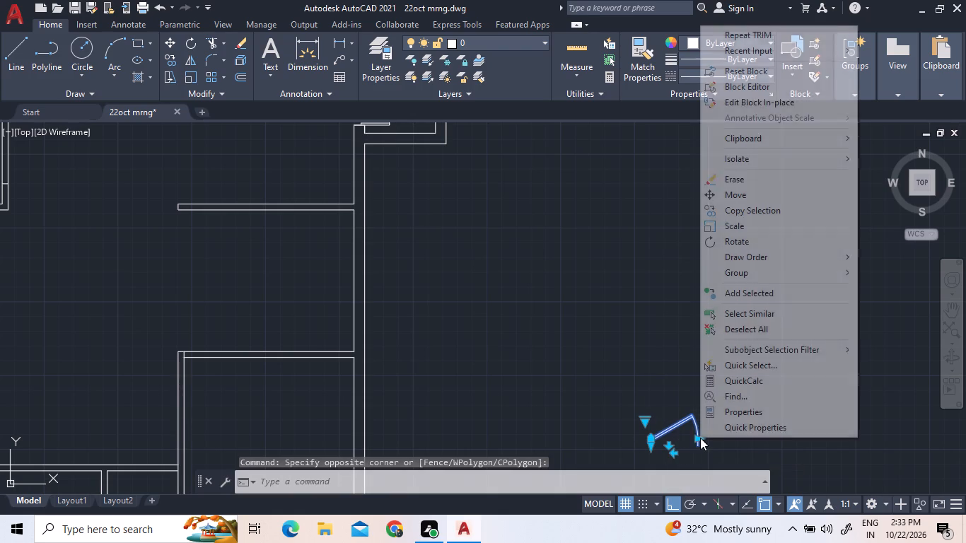
left_click(689, 455)
scroll(689, 455, "up", 2)
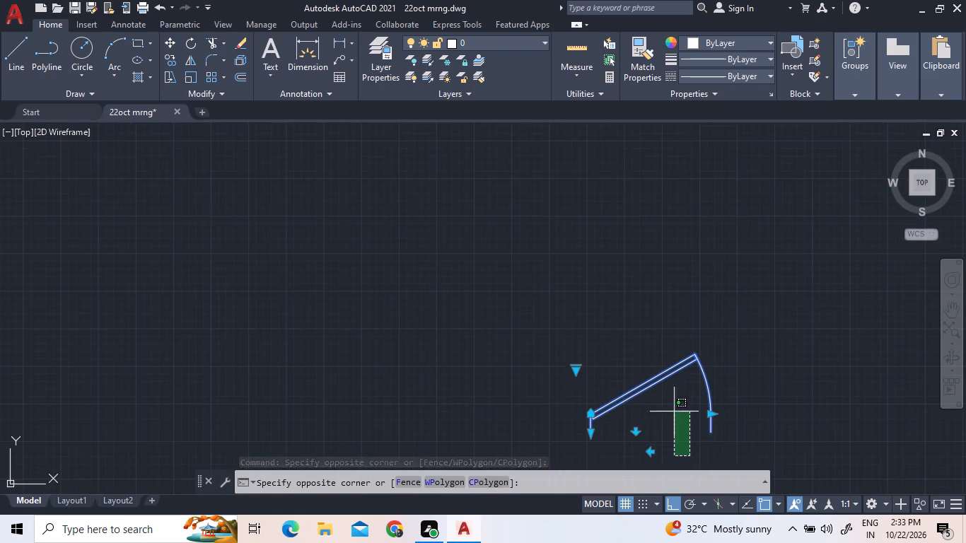
scroll(670, 389, "up", 1)
left_click(671, 392)
middle_click_drag(671, 389, 569, 180)
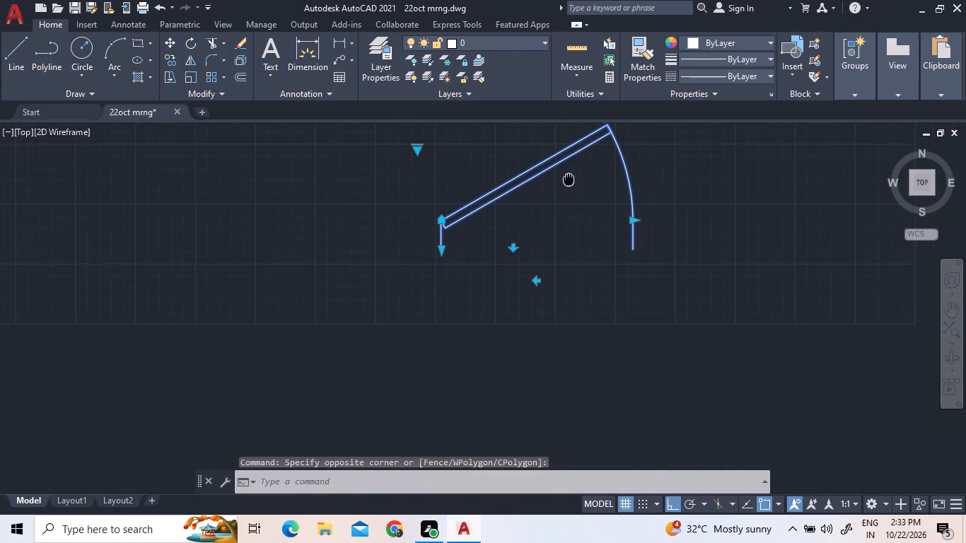
middle_click_drag(569, 180, 569, 181)
scroll(624, 218, "up", 3)
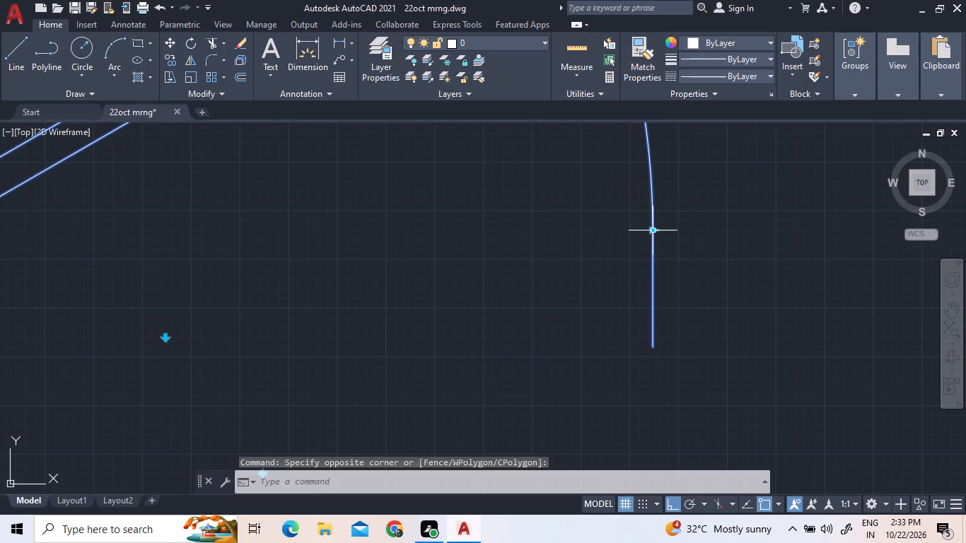
left_click(654, 228)
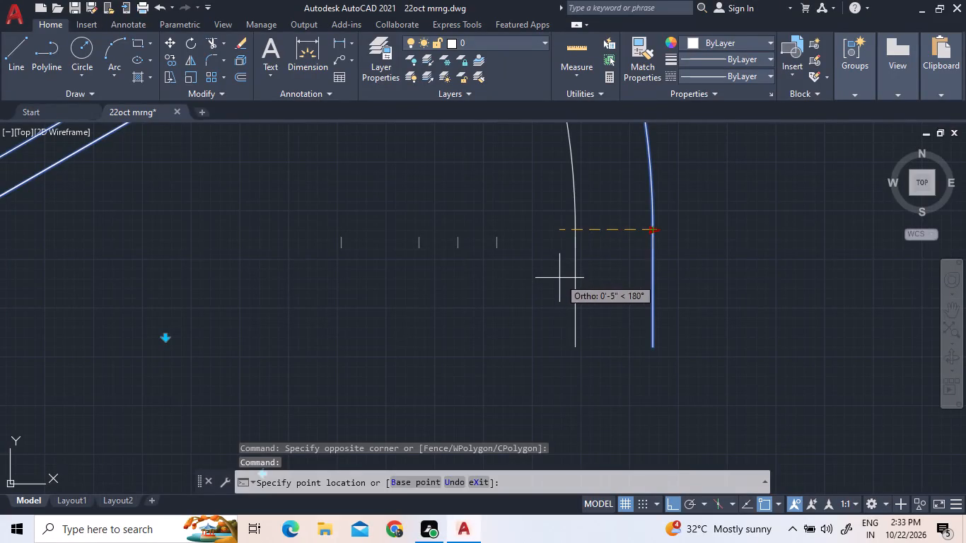
left_click(560, 280)
scroll(634, 337, "down", 4)
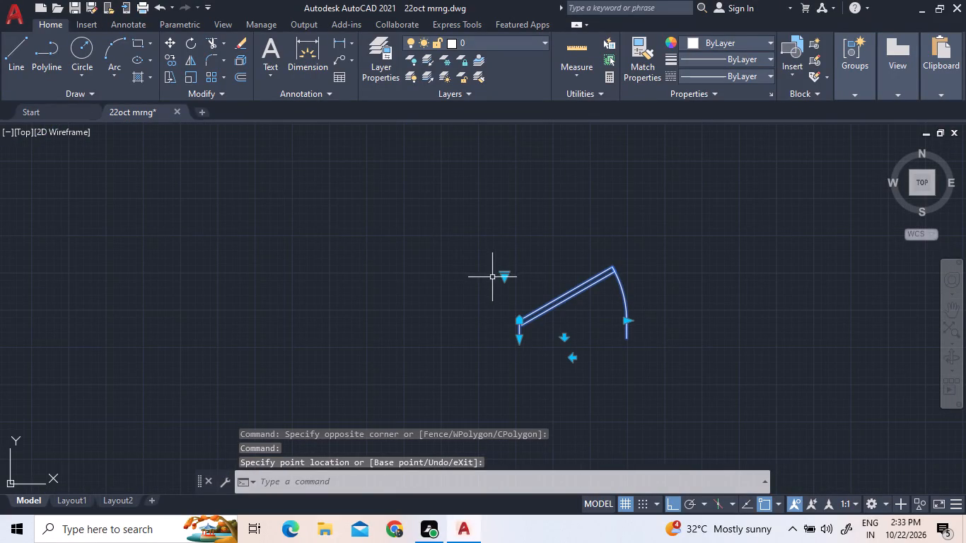
Set the spare door block to Open 90° and flip it vertically so the leaf and arc hang below its jambs.
left_click(505, 275)
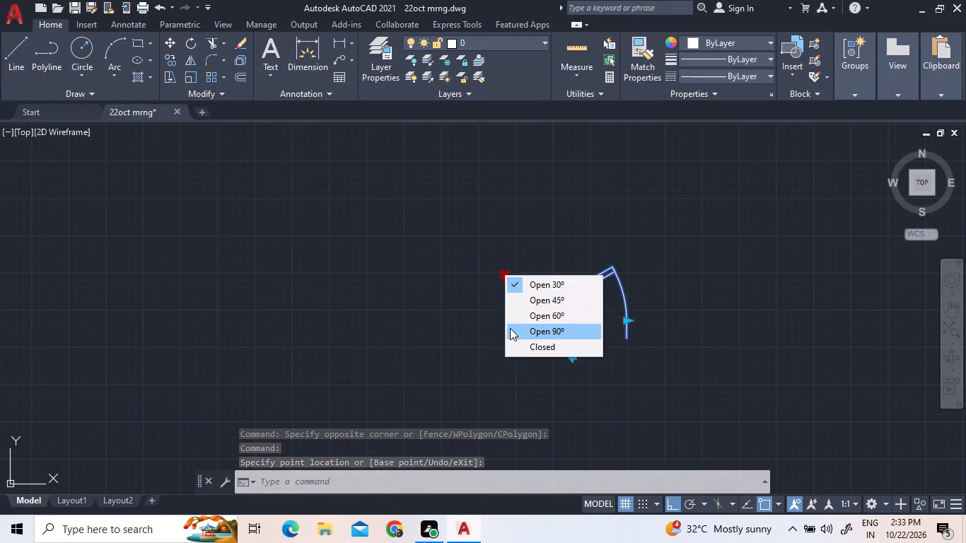
left_click(510, 332)
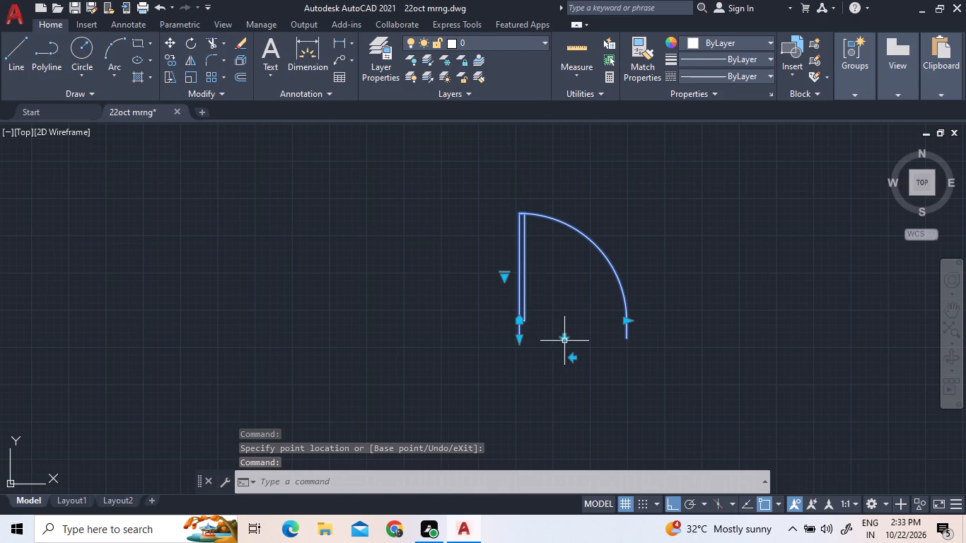
left_click(565, 342)
left_click(565, 338)
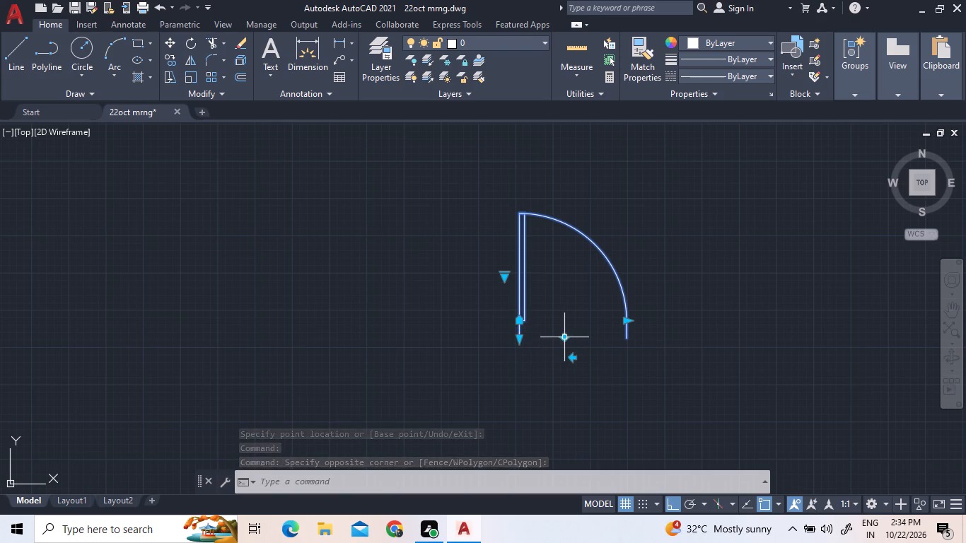
left_click(564, 334)
Move the door block by its leaf-side jamb end onto the lower-right room's top wall, in line with the room's left inner wall face.
right_click(553, 283)
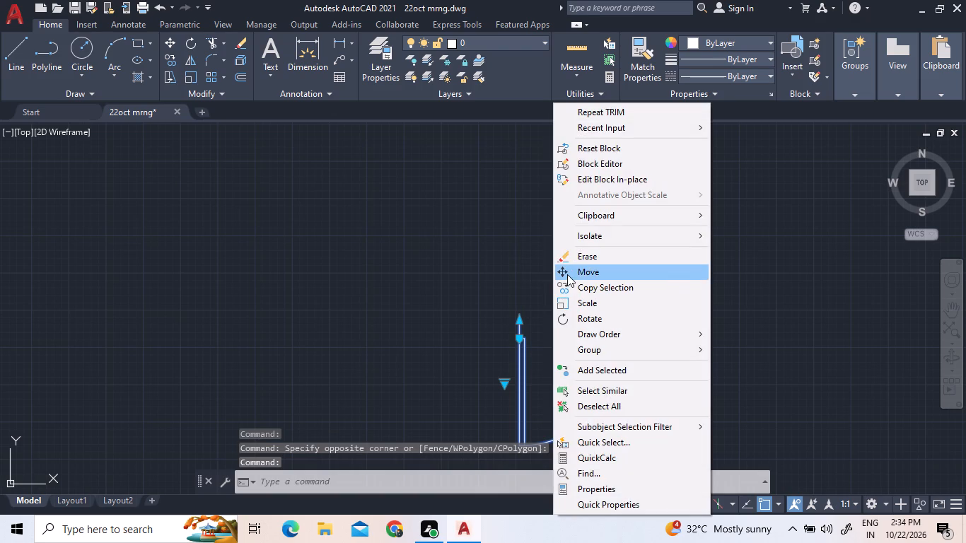
left_click(567, 274)
left_click(518, 319)
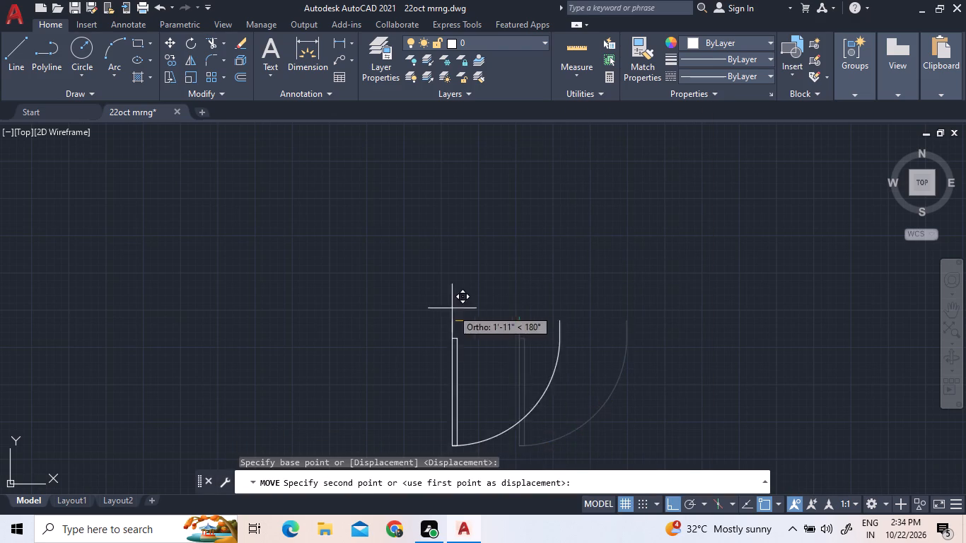
scroll(530, 288, "down", 3)
scroll(308, 232, "up", 7)
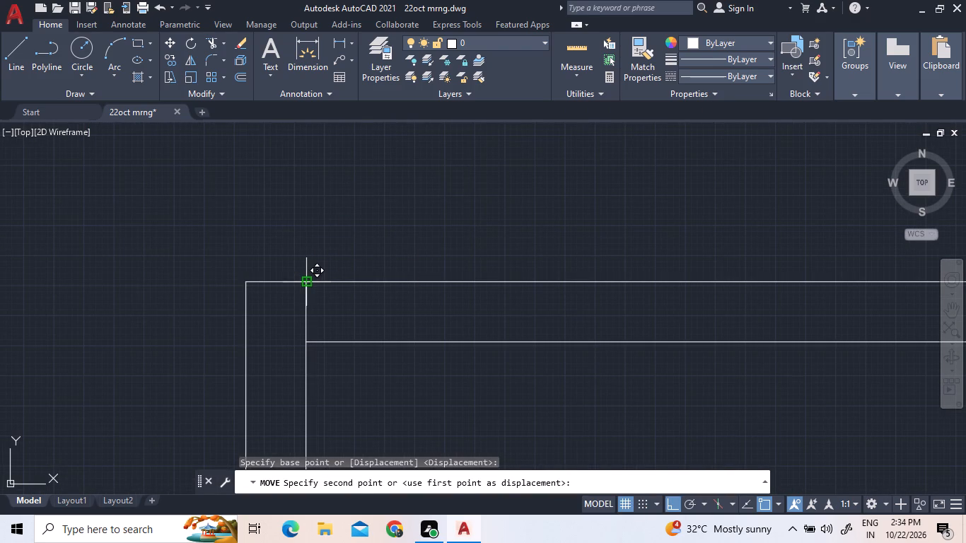
left_click(309, 285)
Copy the small upper-right room's door about 18'-5" horizontally into the large upper room.
scroll(319, 278, "down", 5)
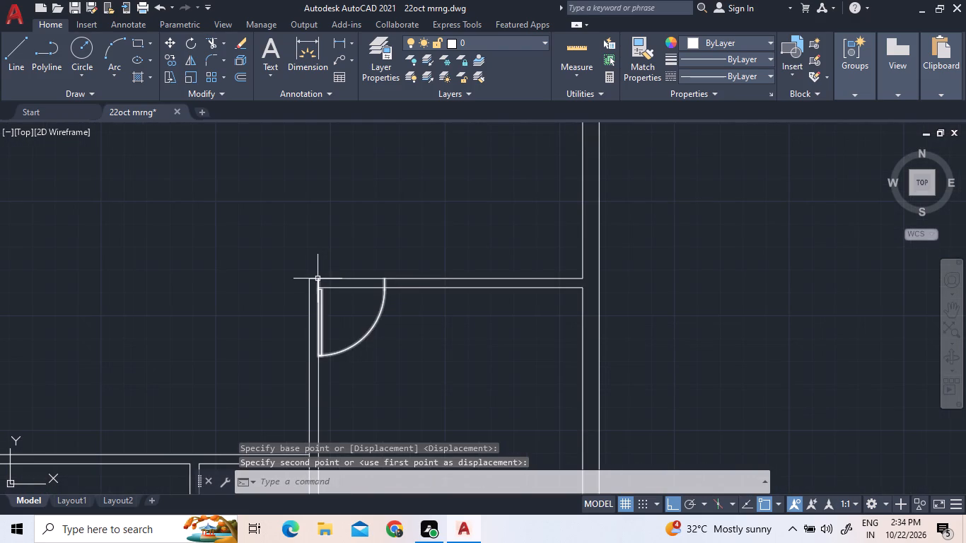
scroll(417, 343, "down", 1)
scroll(349, 373, "down", 1)
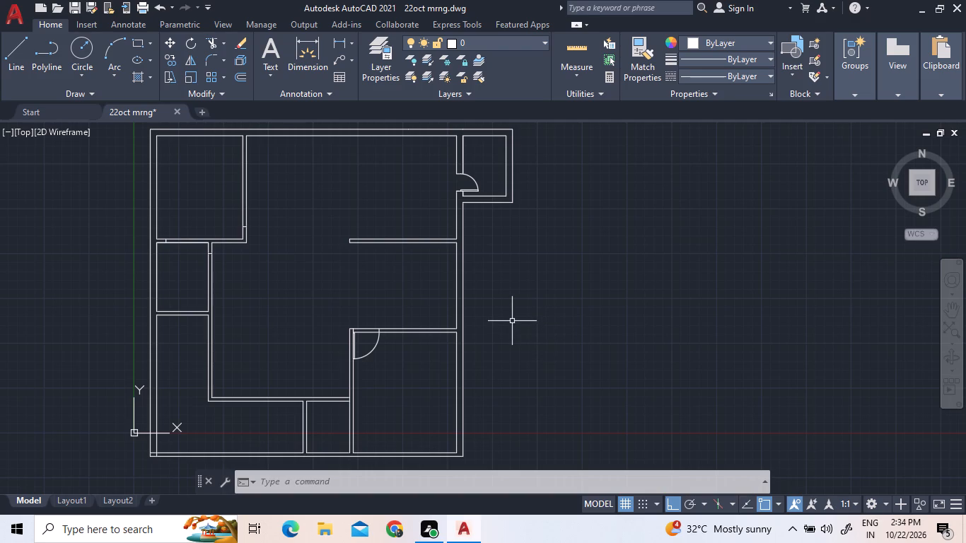
left_click(475, 181)
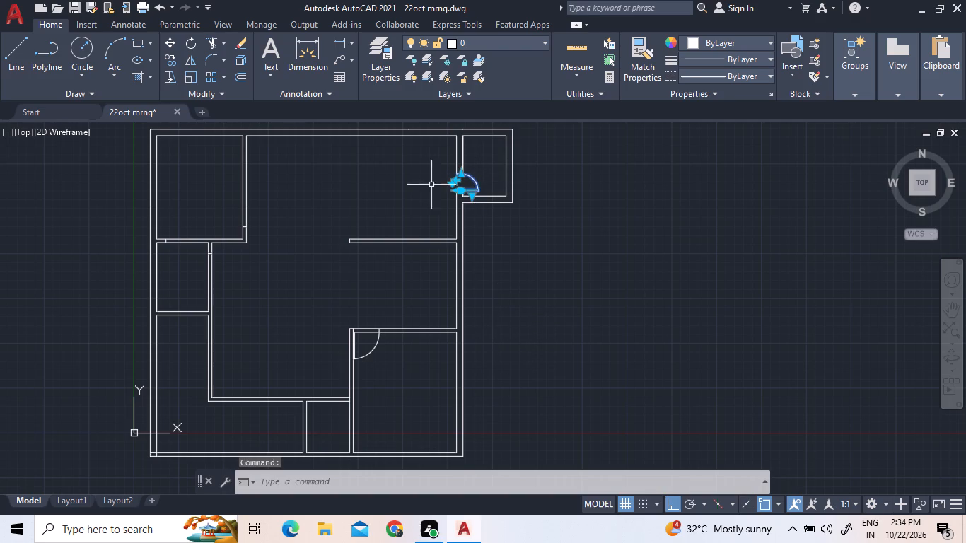
right_click(415, 188)
left_click(450, 294)
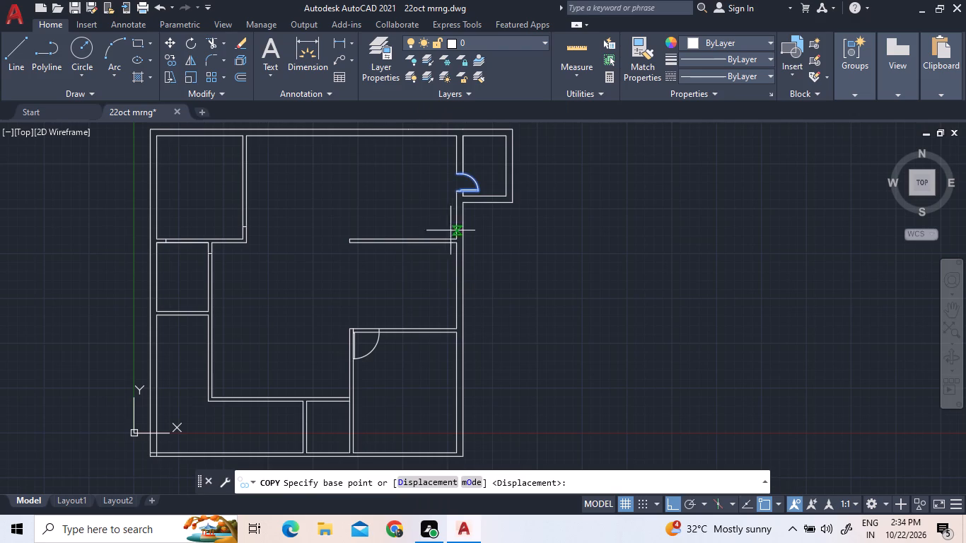
left_click(474, 192)
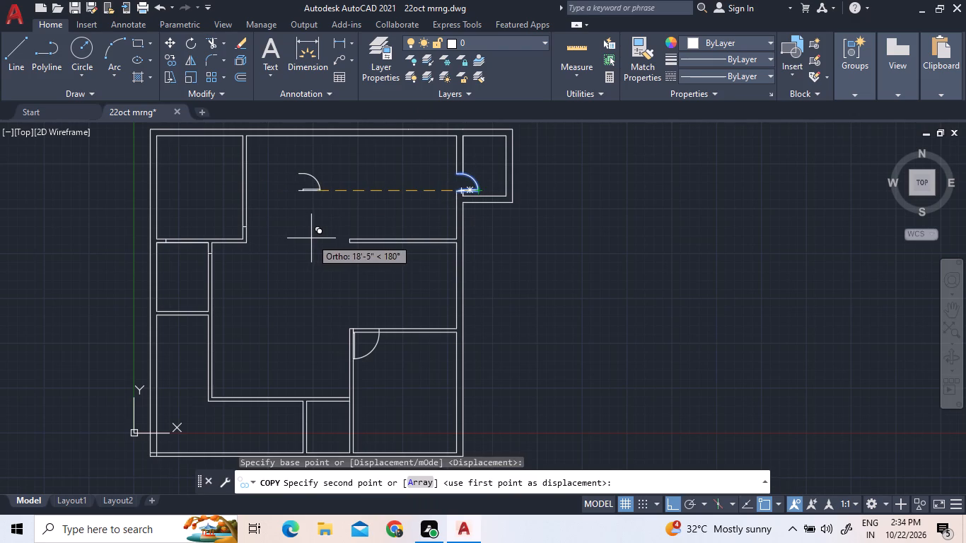
left_click(311, 238)
right_click(326, 199)
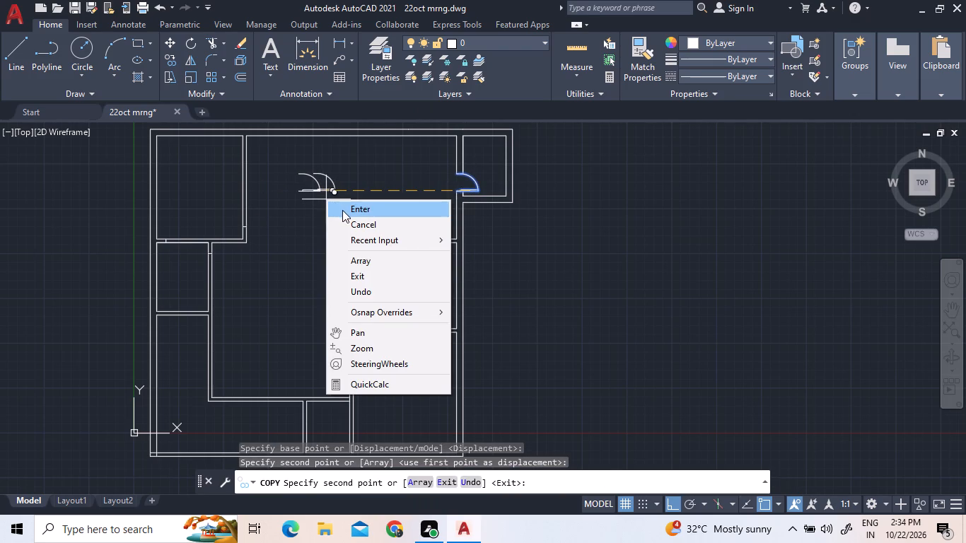
left_click(342, 210)
Flip the copied door block horizontally so it swings leftward, with its leaf along the lower side and its arc above.
left_click(335, 197)
left_click(312, 180)
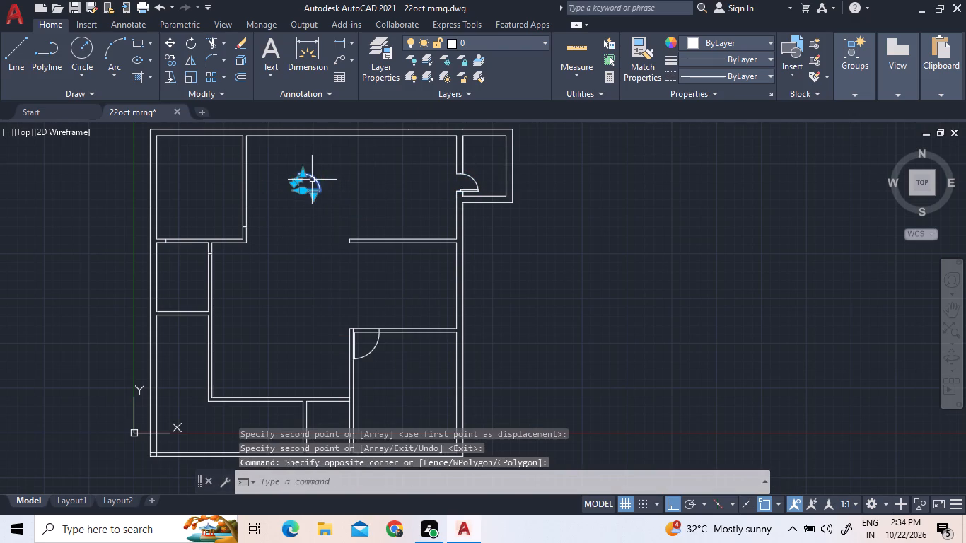
scroll(304, 185, "up", 2)
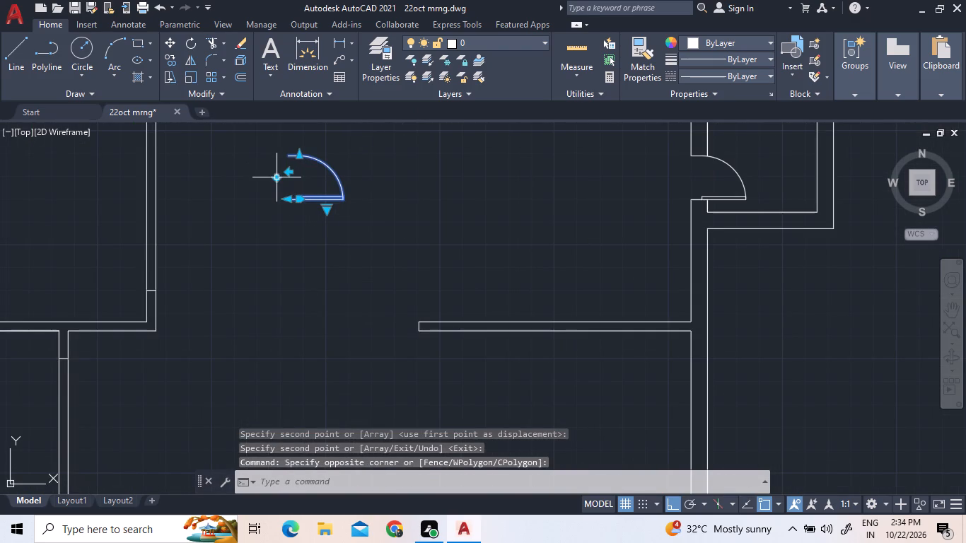
left_click(275, 181)
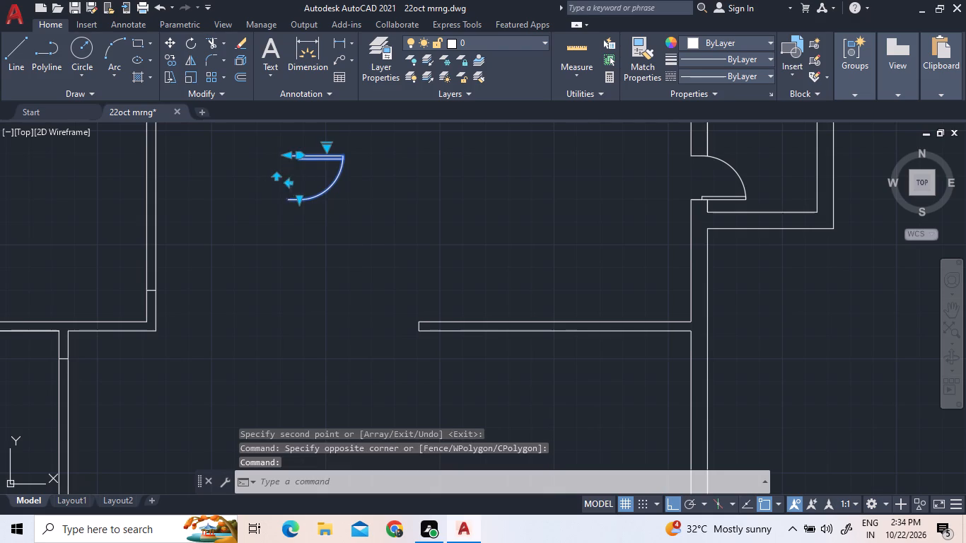
left_click(292, 180)
left_click(314, 180)
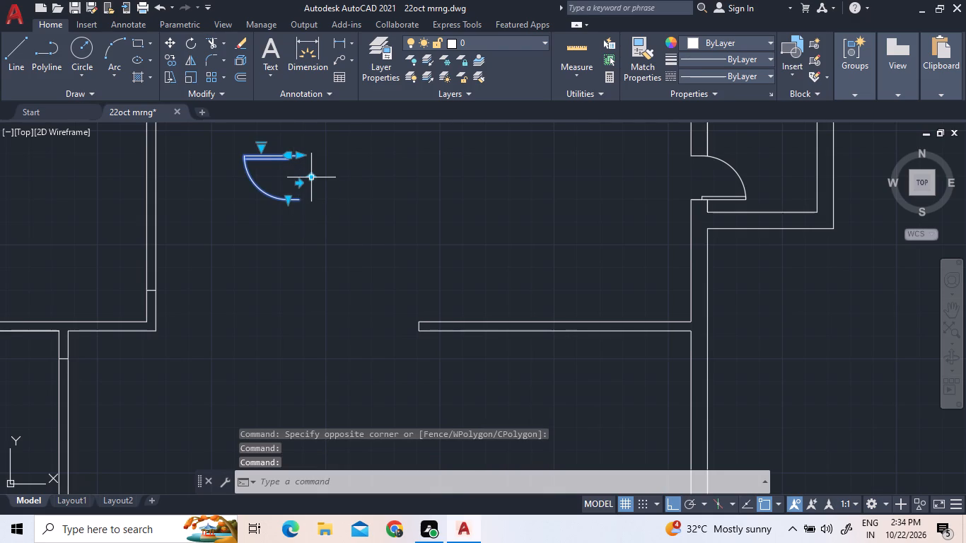
Copy the flipped door block using the Displacement option, picking its leaf-side jamb end as the displacement.
right_click(325, 223)
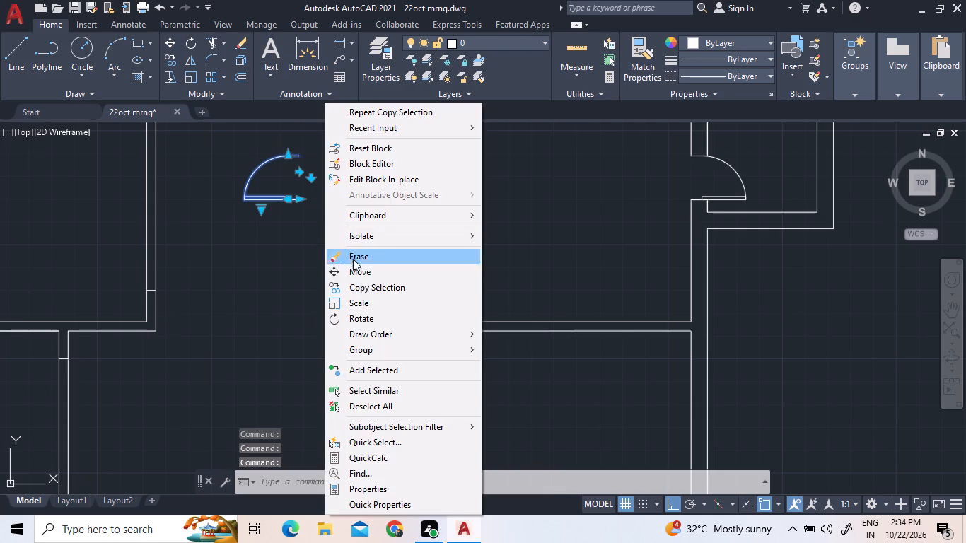
left_click(373, 280)
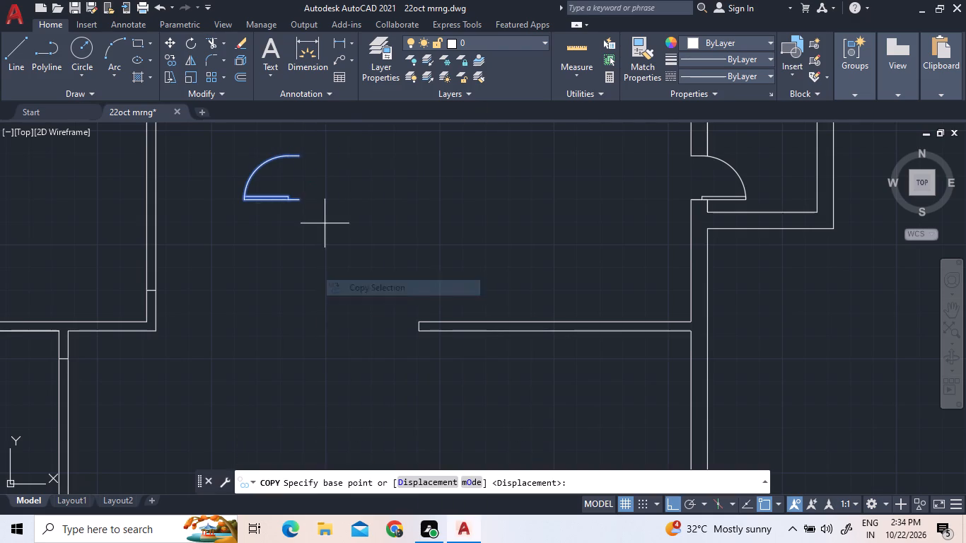
right_click(353, 268)
left_click(378, 284)
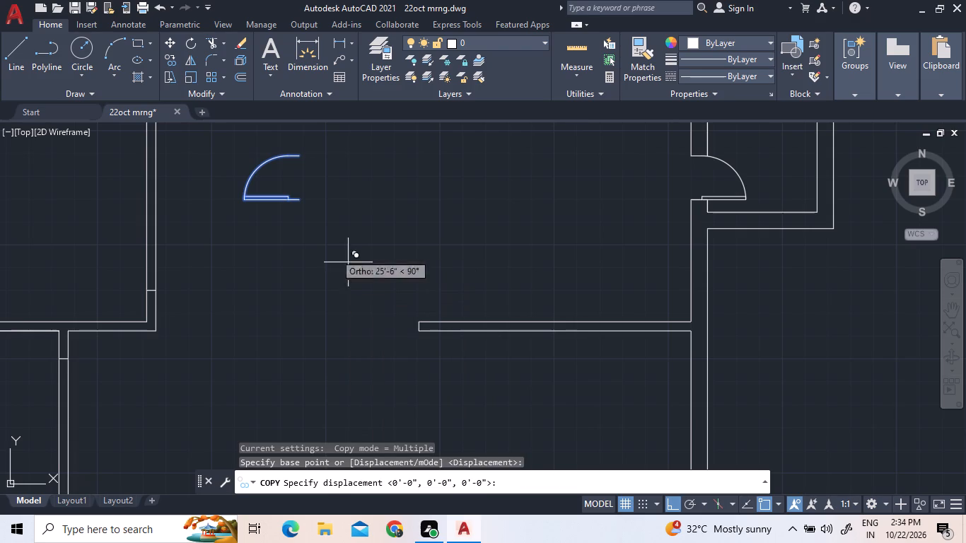
left_click(299, 202)
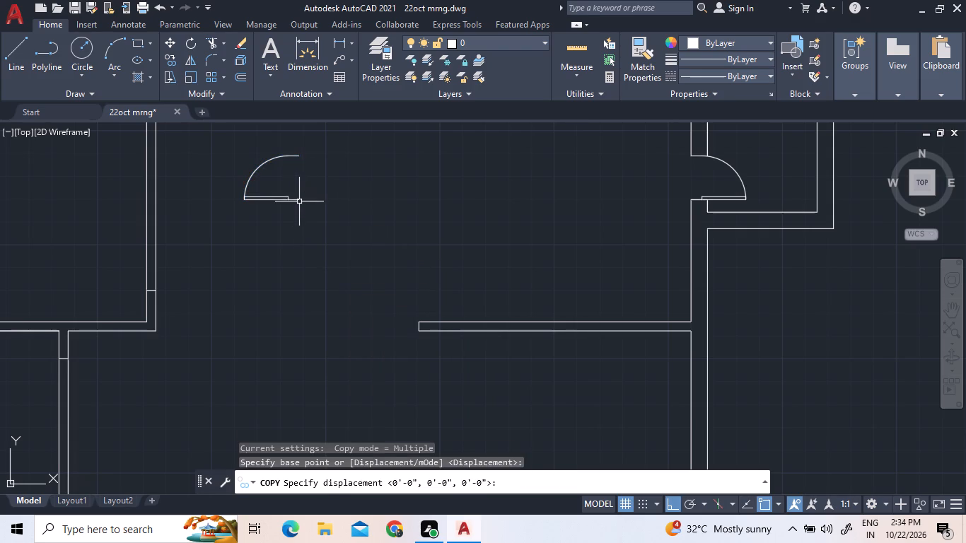
Rotate the flipped door block 90° about its leaf-side jamb end so its leaf hangs vertically with the arc to its left.
left_click(324, 247)
left_click(252, 161)
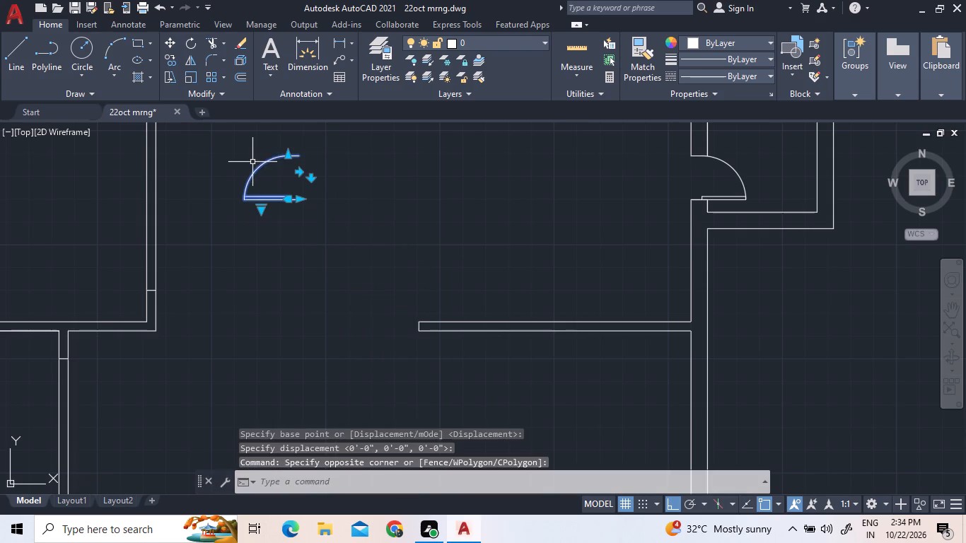
right_click(259, 170)
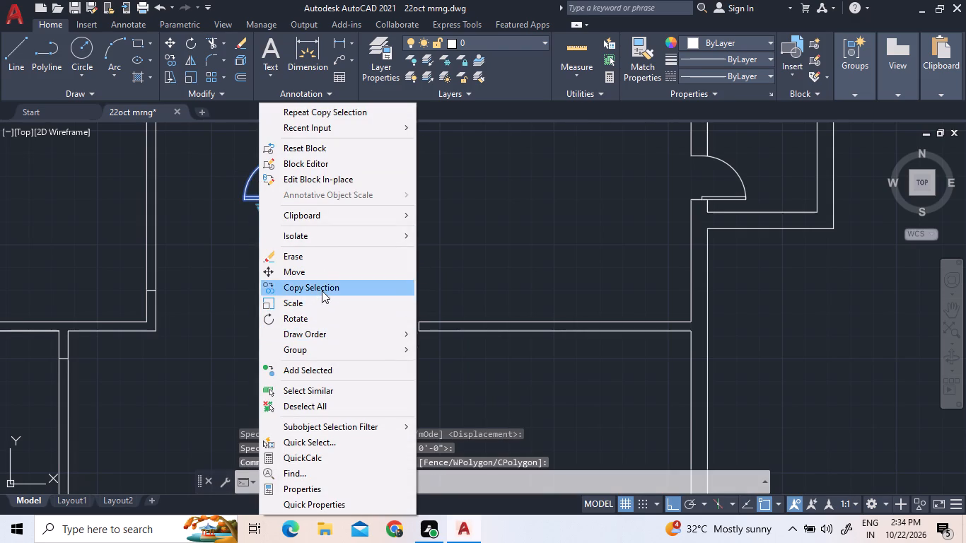
left_click(322, 316)
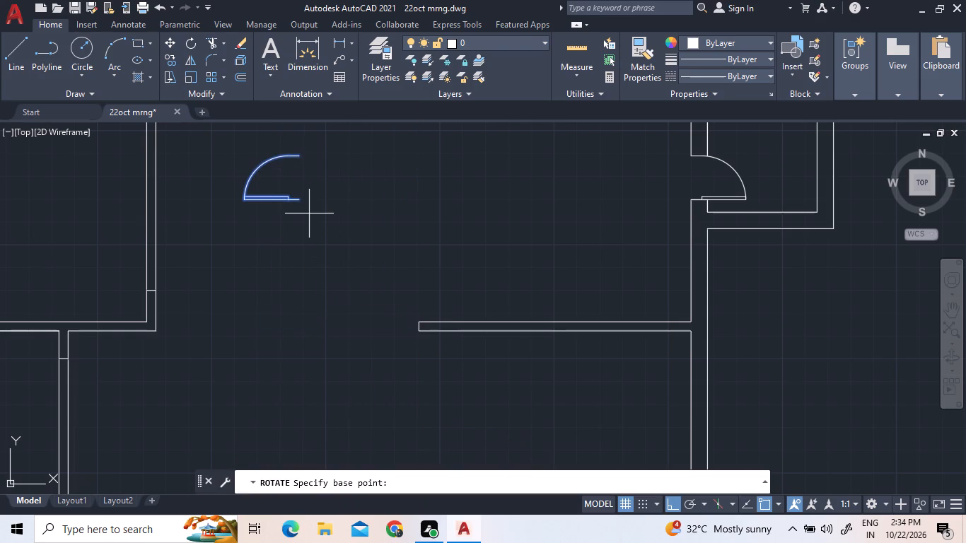
left_click(299, 200)
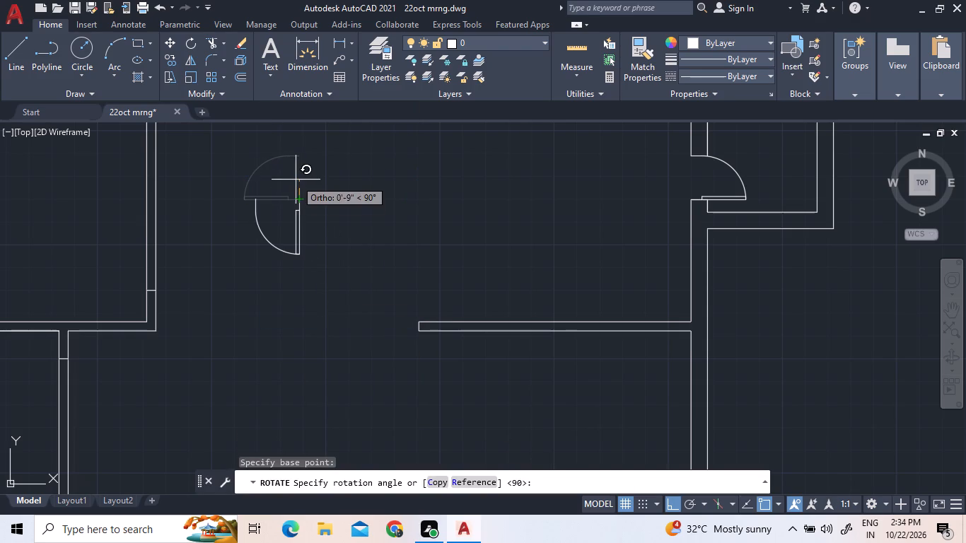
left_click(296, 178)
Move the rotated door block by its leaf-side jamb end to where the small lower room's top wall's upper face meets its right wall.
left_click(315, 233)
left_click(274, 227)
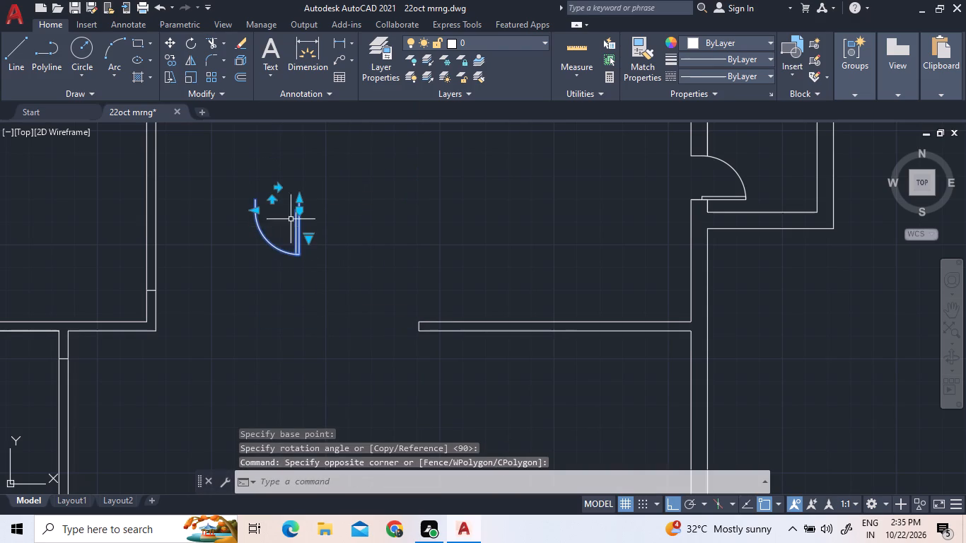
right_click(337, 204)
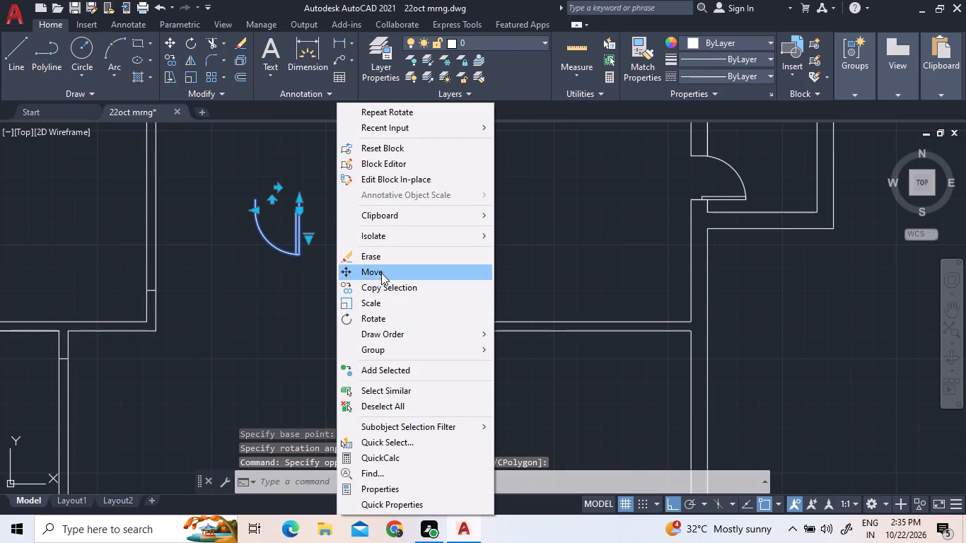
left_click(383, 274)
left_click(301, 197)
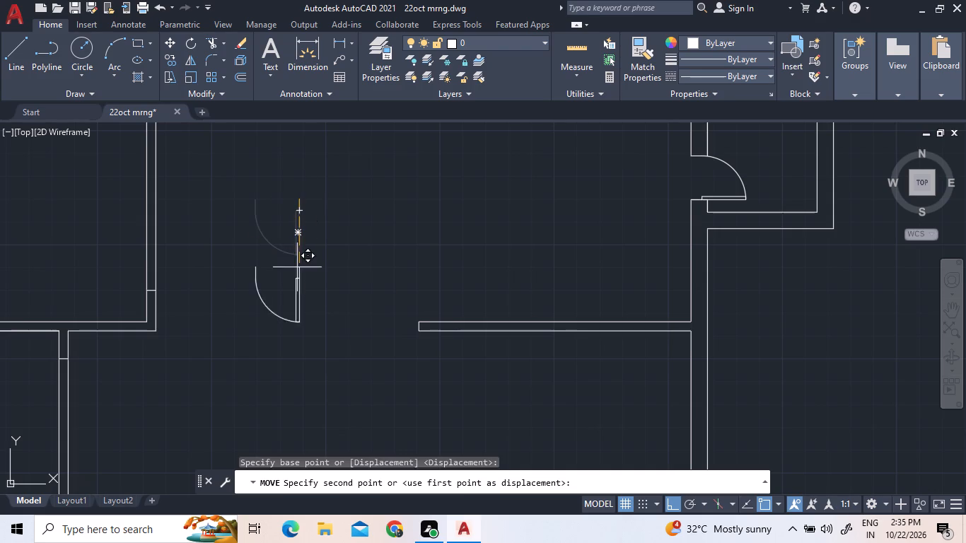
scroll(317, 261, "down", 4)
scroll(301, 357, "up", 4)
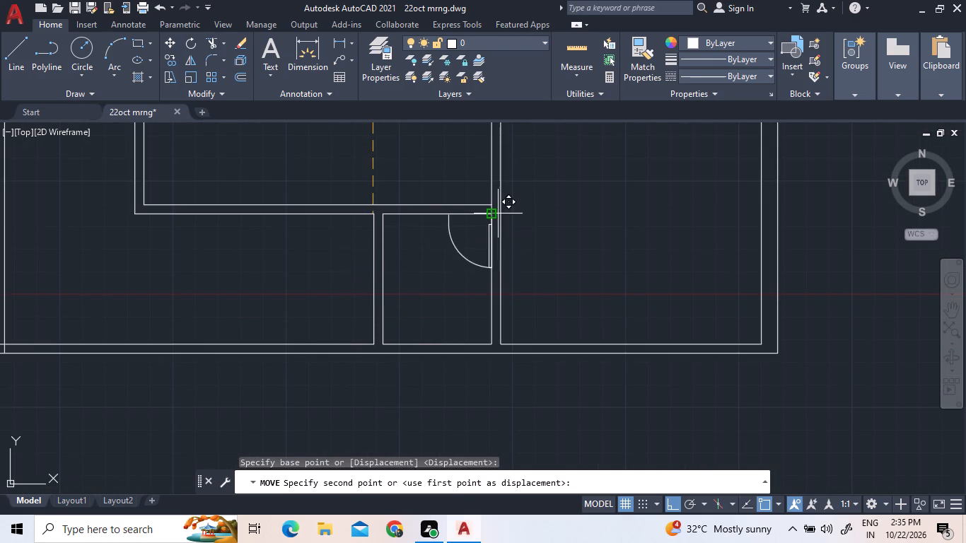
scroll(479, 201, "up", 3)
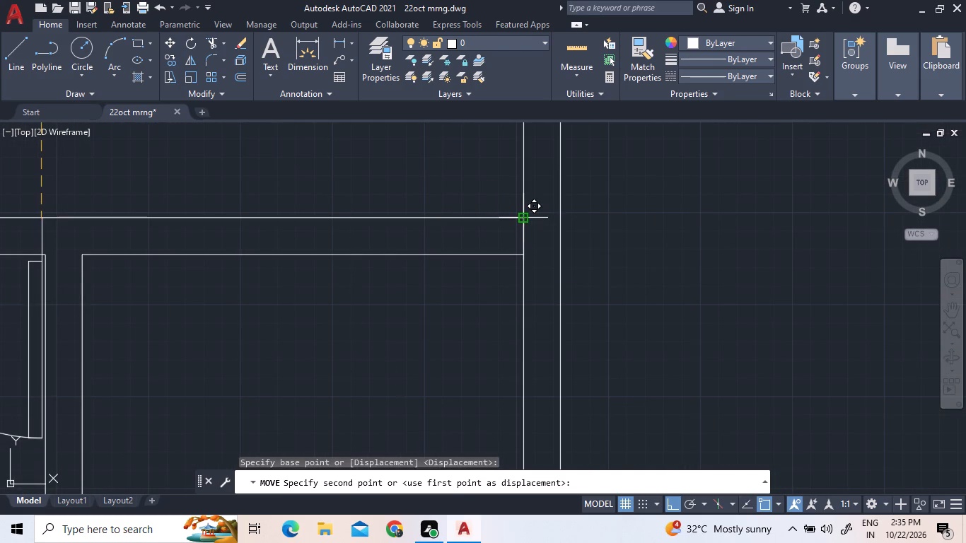
left_click(525, 218)
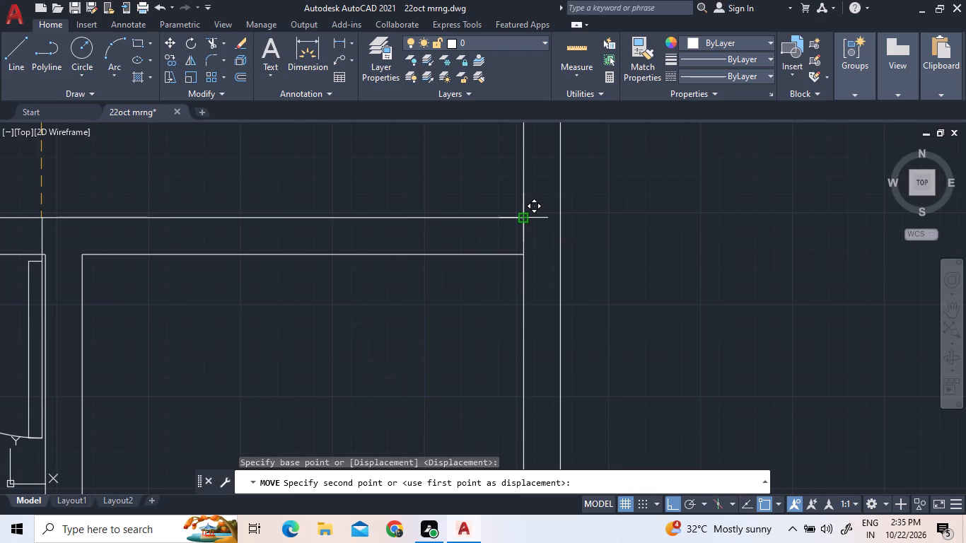
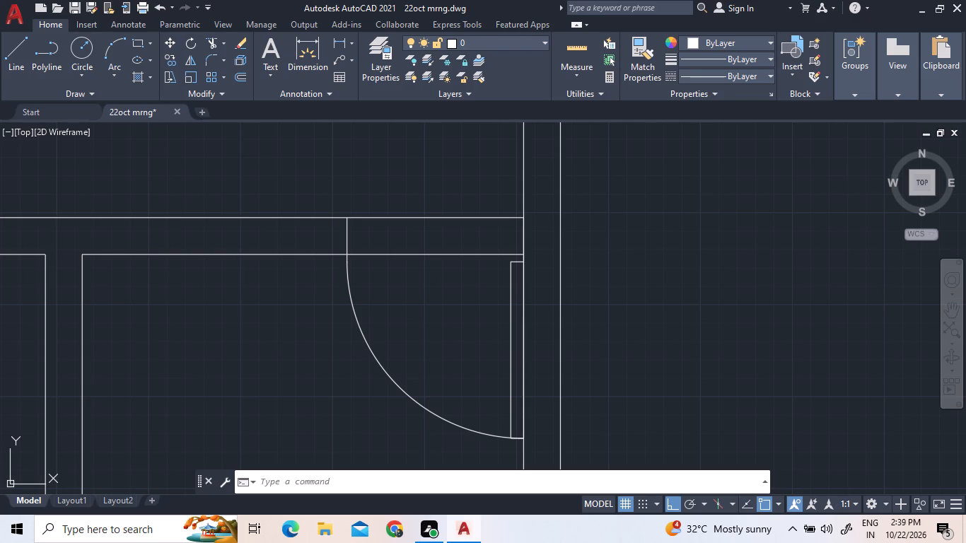
Copy the door block at the lower-right room's top-left corner horizontally into the left-hand room below the small enclosed room.
scroll(556, 481, "down", 2)
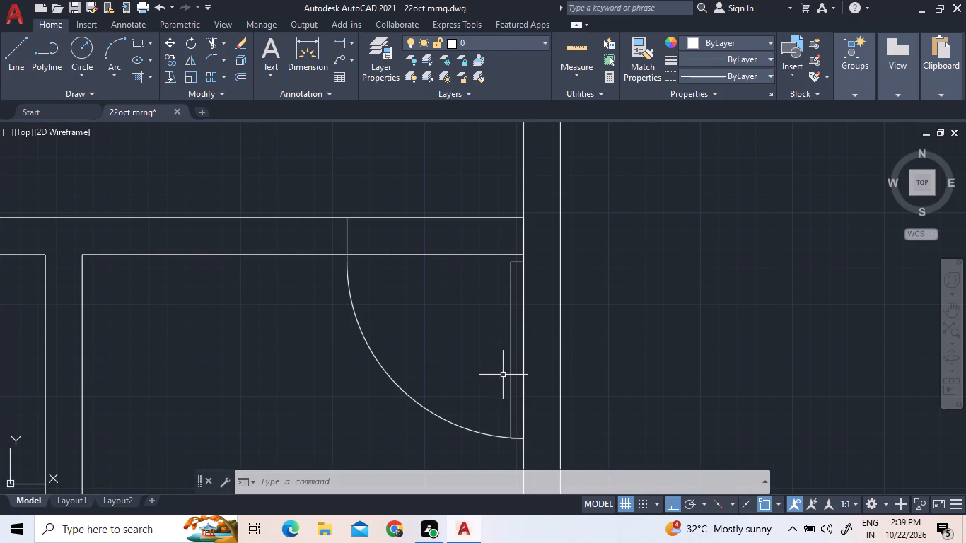
scroll(503, 372, "down", 5)
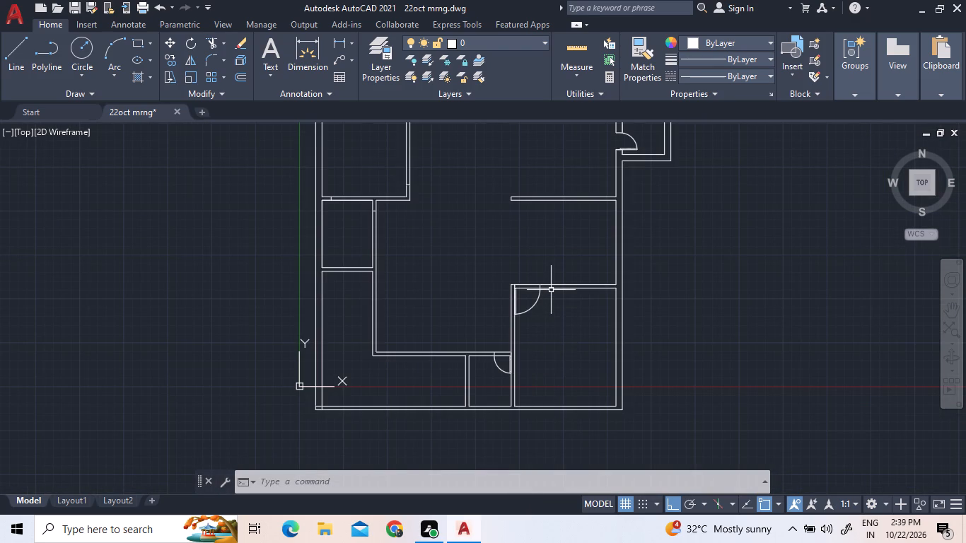
scroll(415, 255, "down", 1)
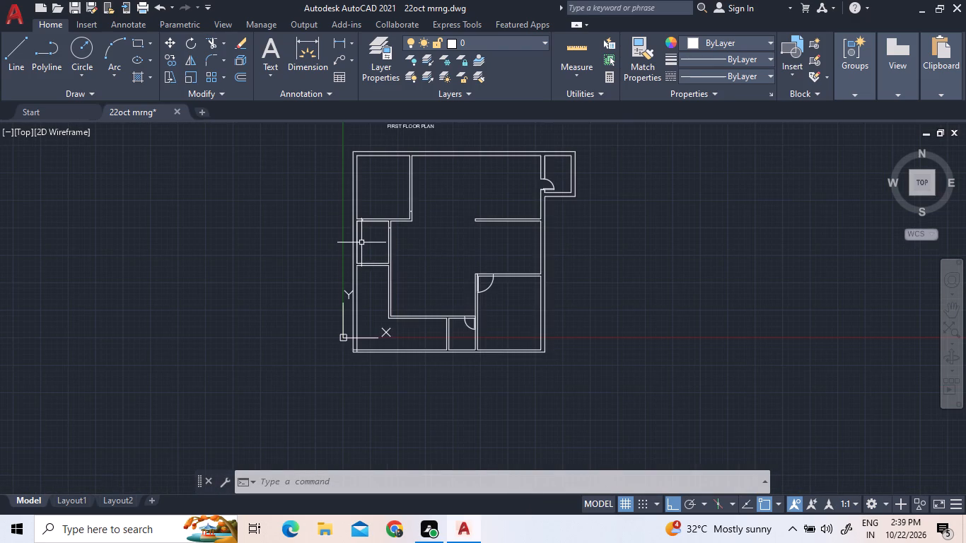
scroll(366, 216, "up", 2)
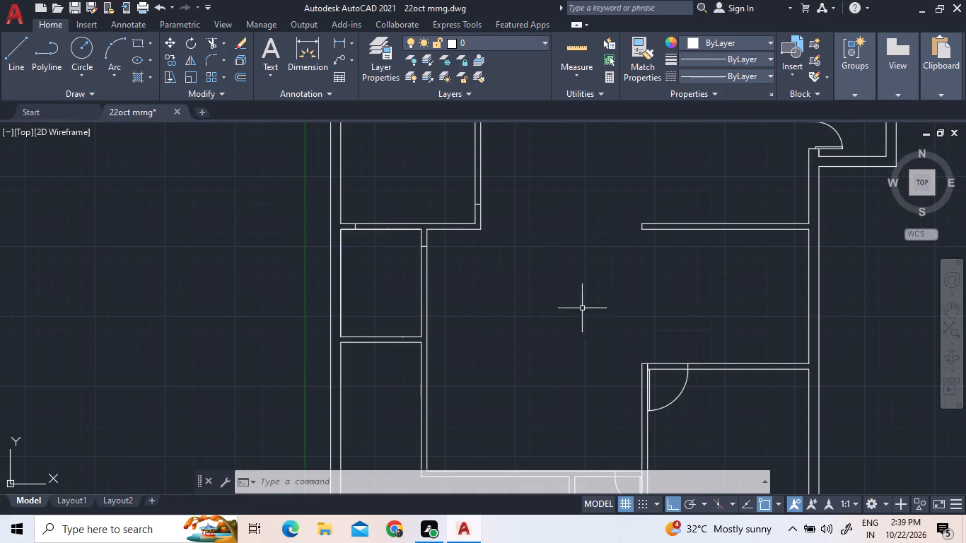
left_click(681, 395)
right_click(622, 278)
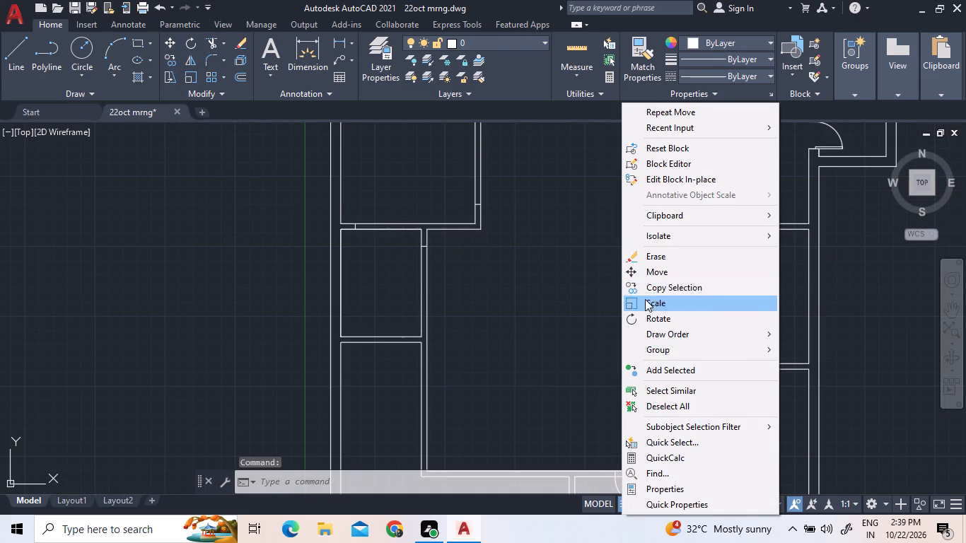
left_click(658, 286)
left_click(682, 401)
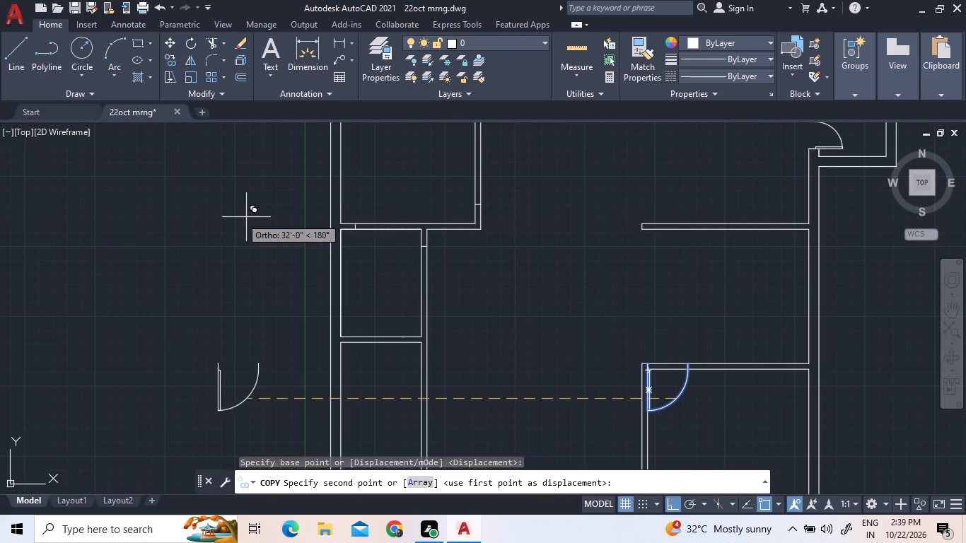
left_click(390, 280)
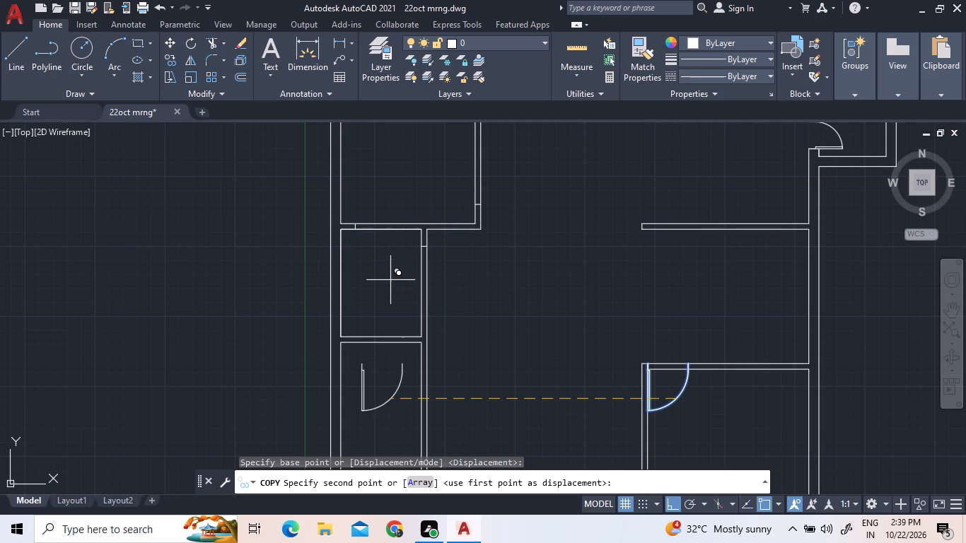
right_click(518, 310)
left_click(527, 318)
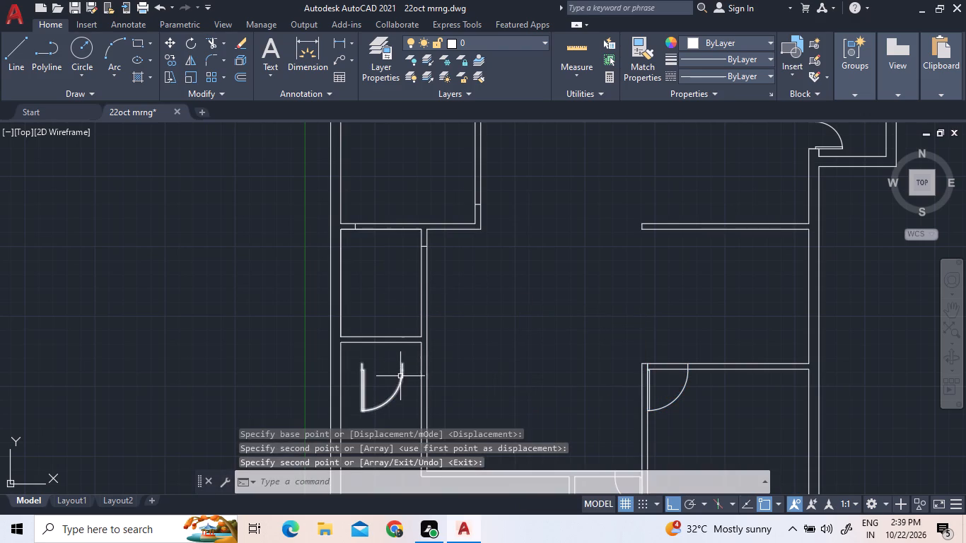
Flip the copied door block vertically so its leaf points upward with the arc on its right side.
left_click(401, 382)
right_click(363, 363)
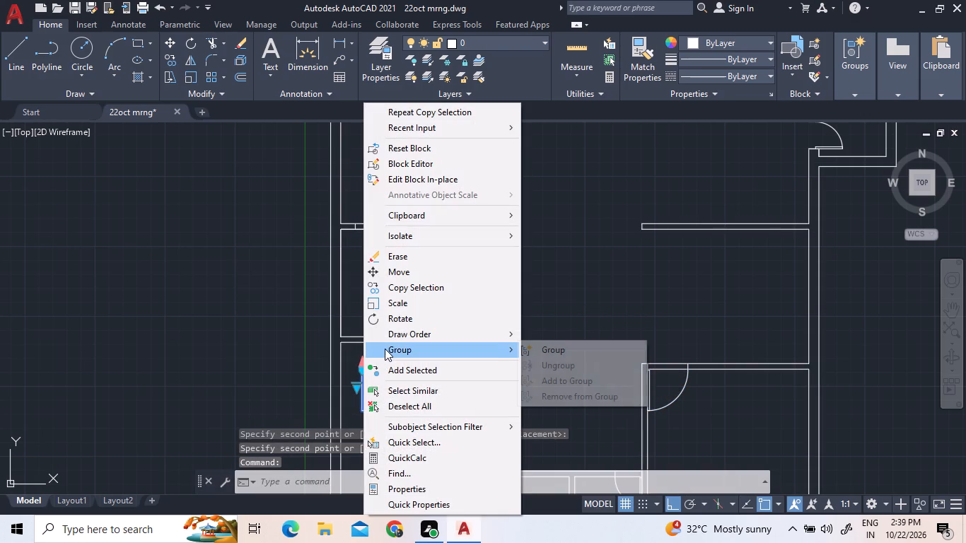
left_click(554, 276)
left_click(529, 344)
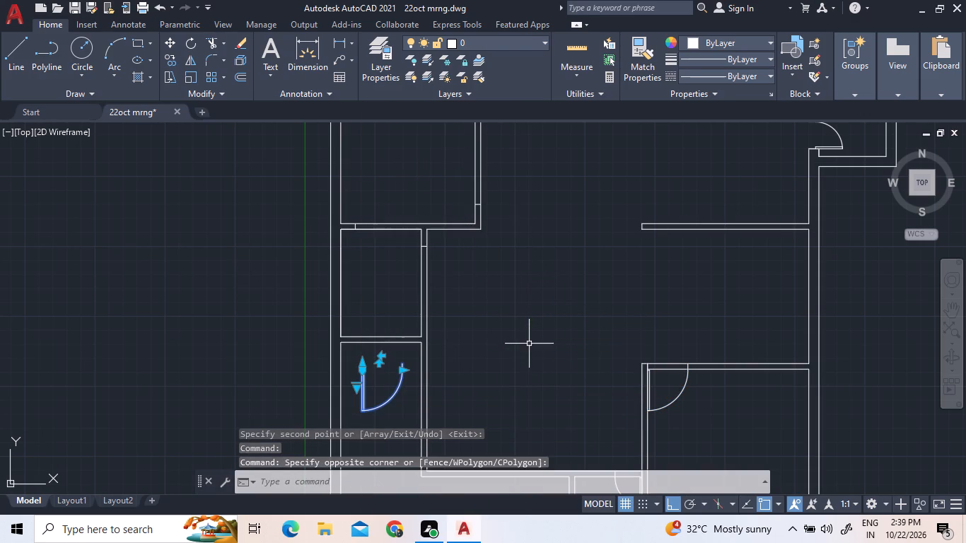
left_click(385, 366)
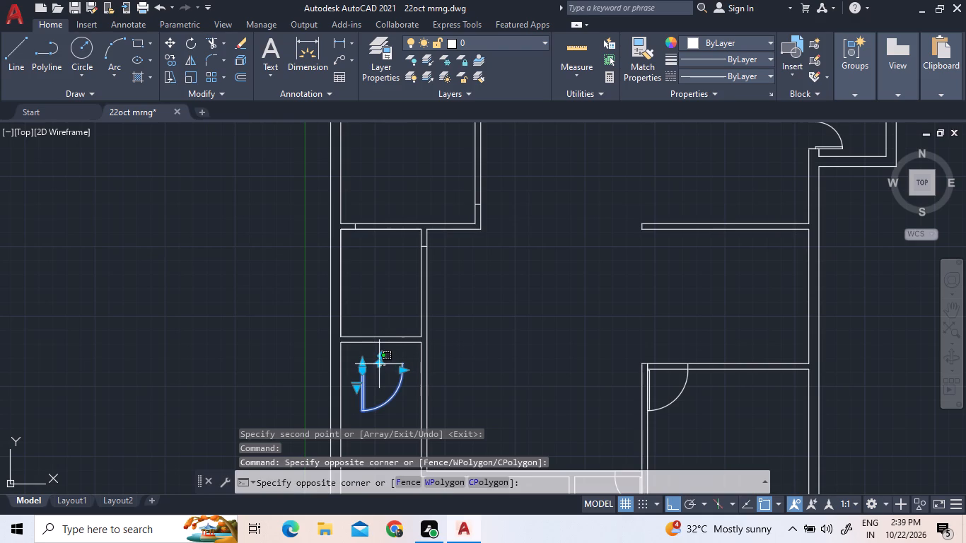
left_click(383, 364)
left_click(381, 360)
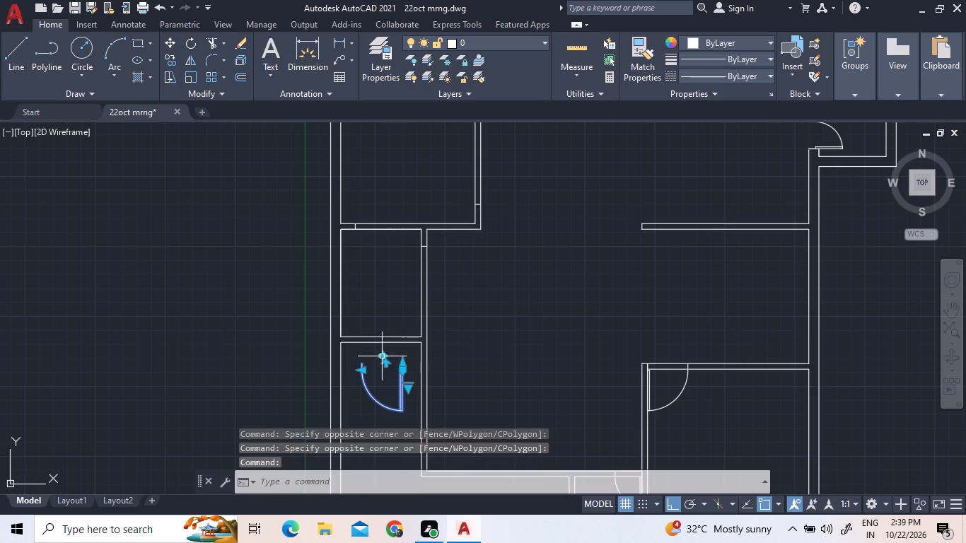
left_click(387, 362)
left_click(380, 380)
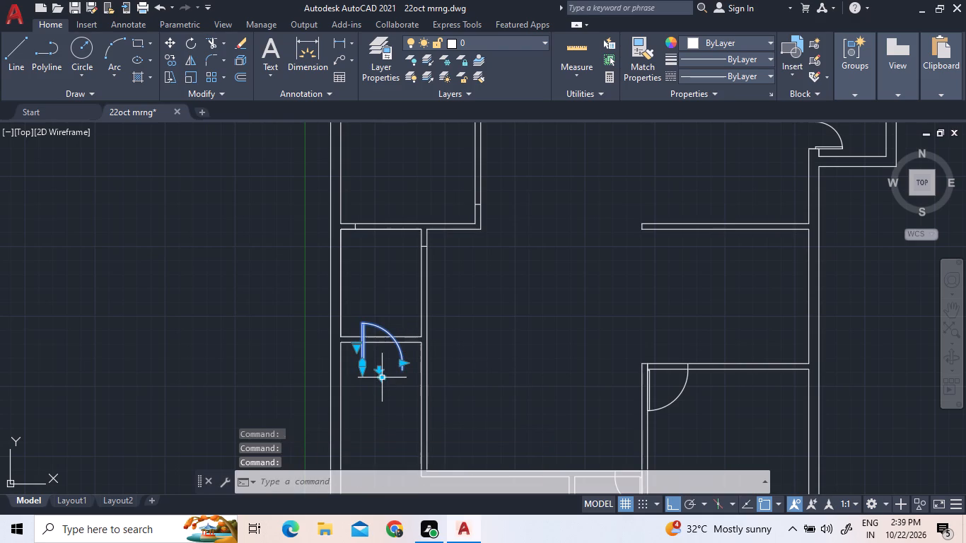
Move the flipped door block by its leaf-side jamb end to the upper end of the jamb line in the upper-left room's bottom wall.
right_click(380, 372)
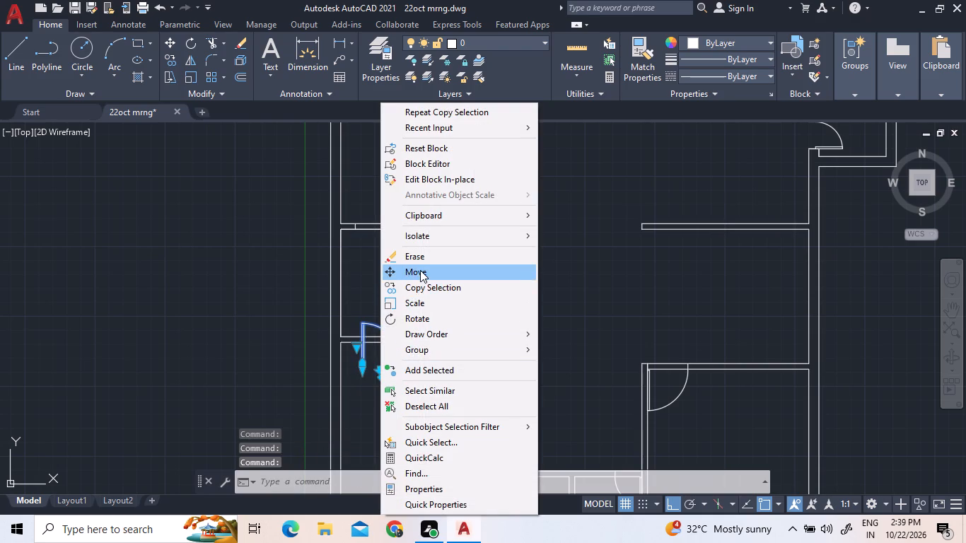
left_click(421, 269)
scroll(353, 340, "up", 2)
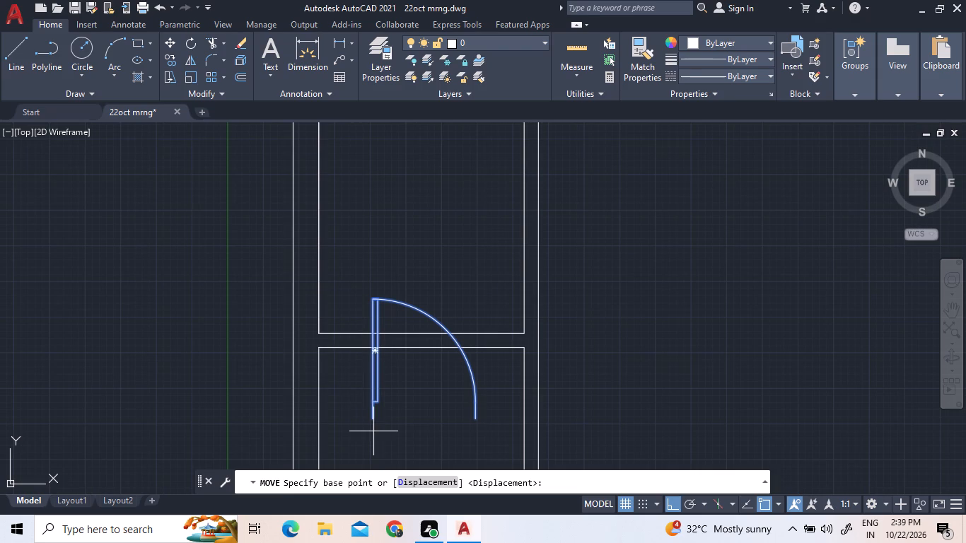
left_click(373, 418)
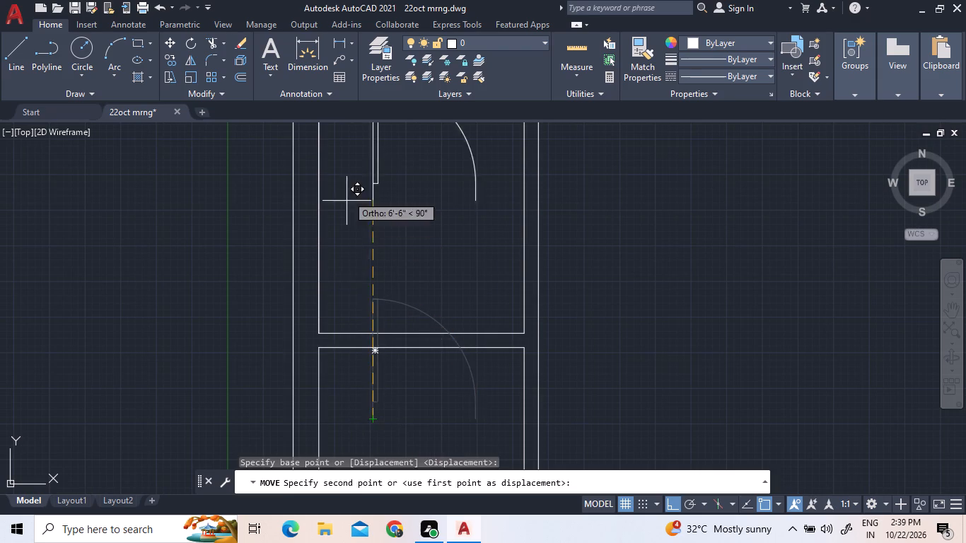
scroll(337, 303, "down", 3)
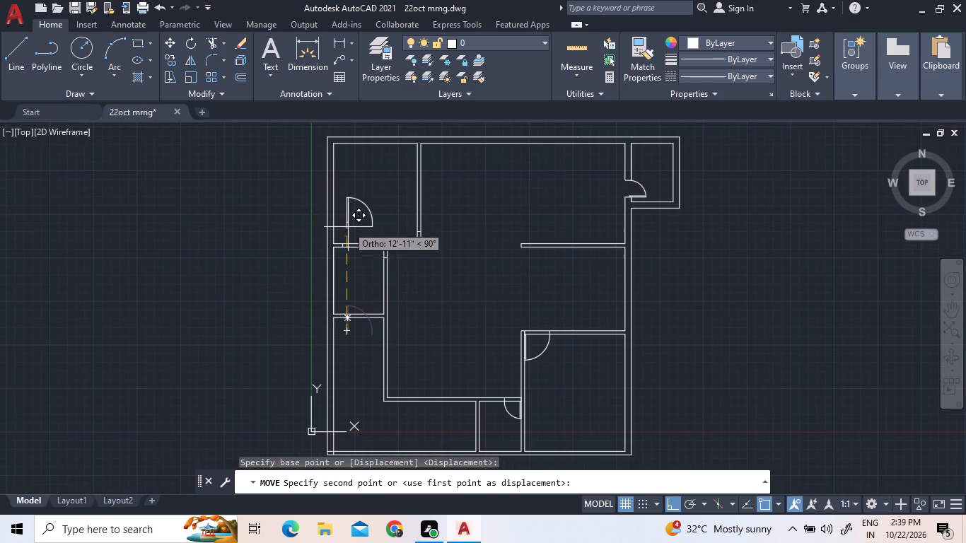
scroll(337, 242, "up", 3)
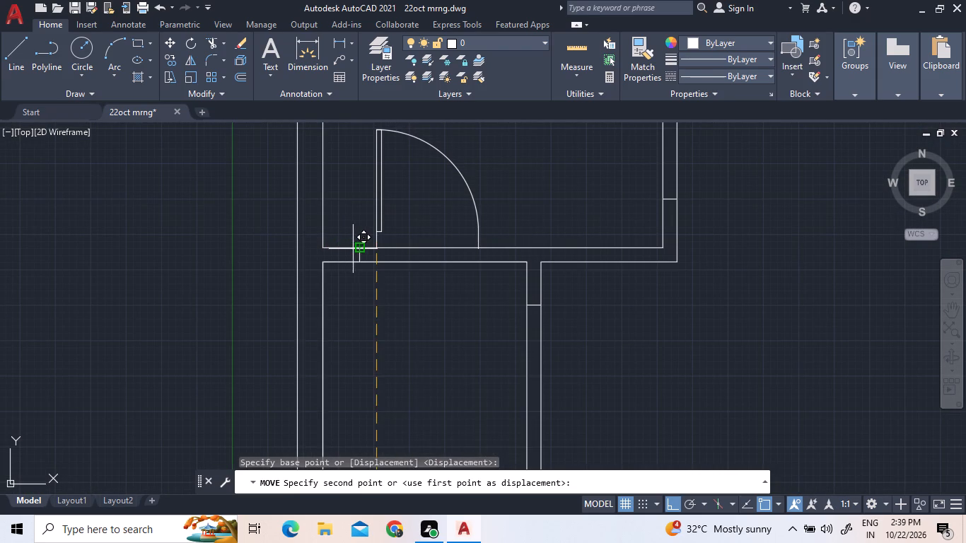
left_click(357, 250)
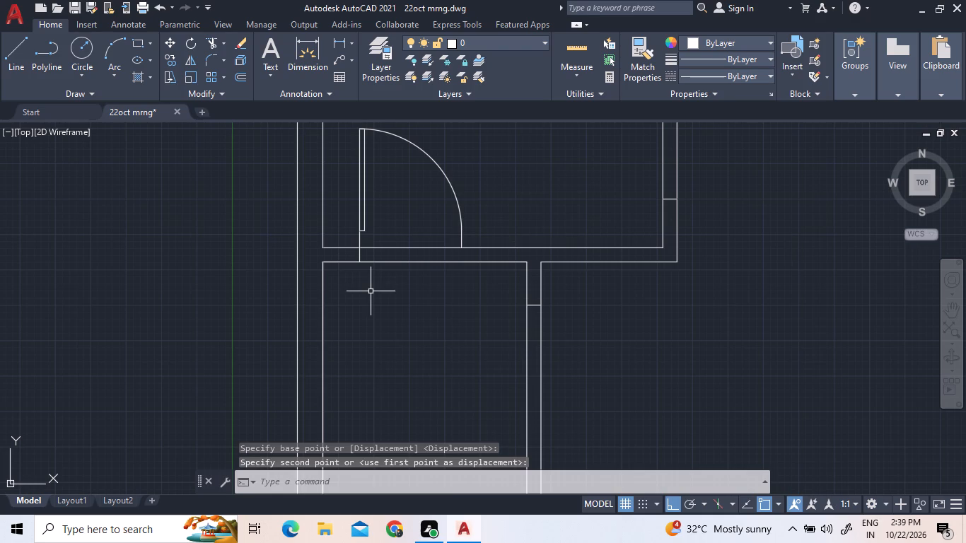
Move the door block from the wall's upper face down to the jamb line's lower end on the wall's lower face.
left_click(374, 230)
left_click(352, 211)
right_click(393, 228)
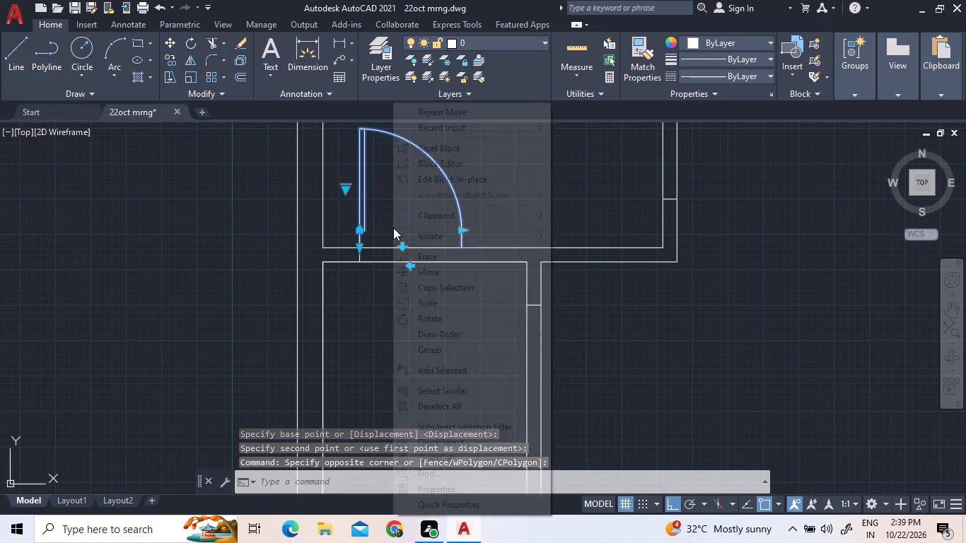
left_click(432, 267)
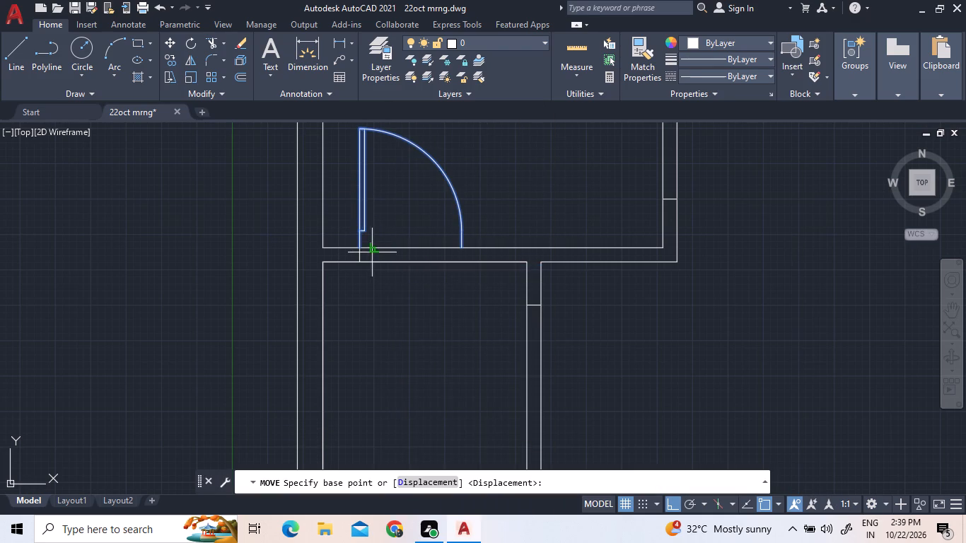
scroll(354, 247, "up", 3)
left_click(366, 246)
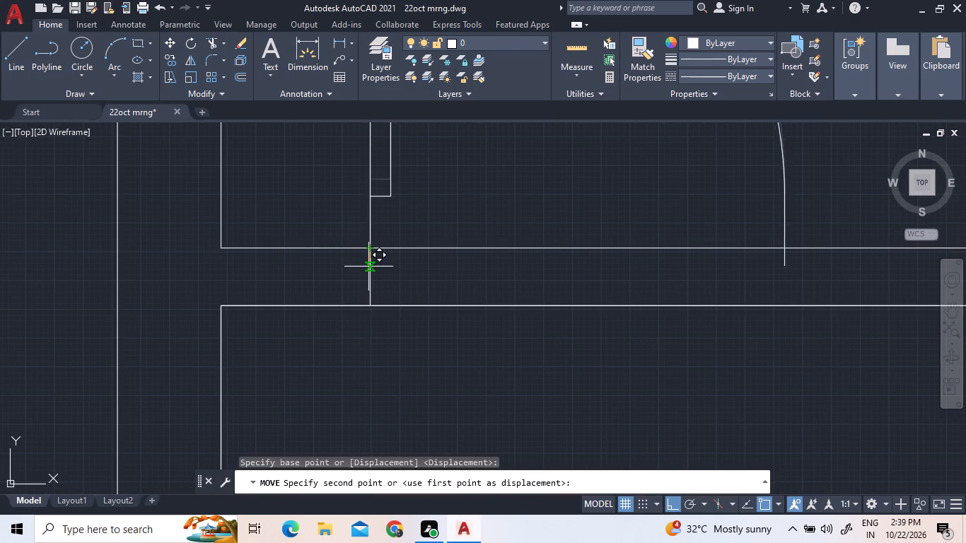
left_click(371, 302)
Copy the upper-left room's door block horizontally about 12 ft to the right, into the open area beside that room.
scroll(417, 391, "down", 1)
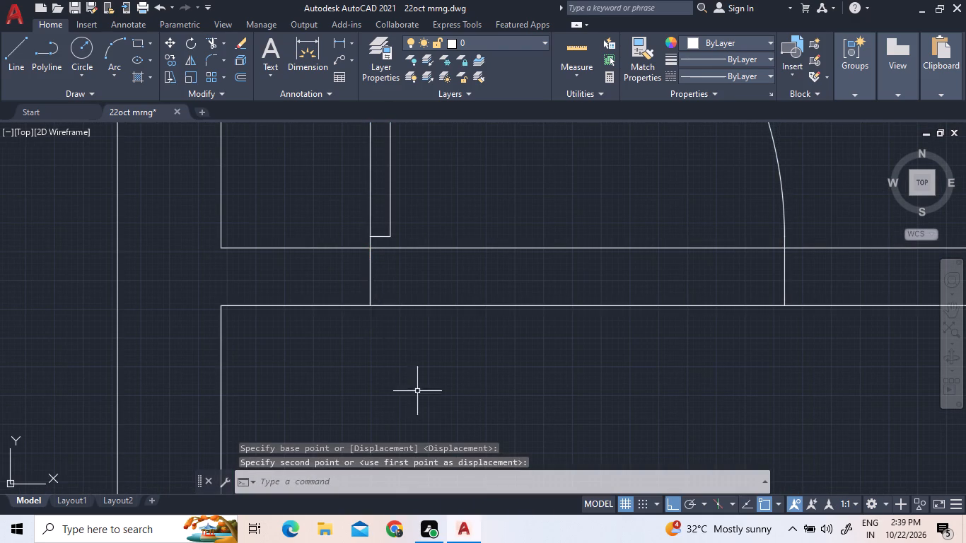
scroll(417, 391, "down", 3)
middle_click_drag(534, 359, 497, 251)
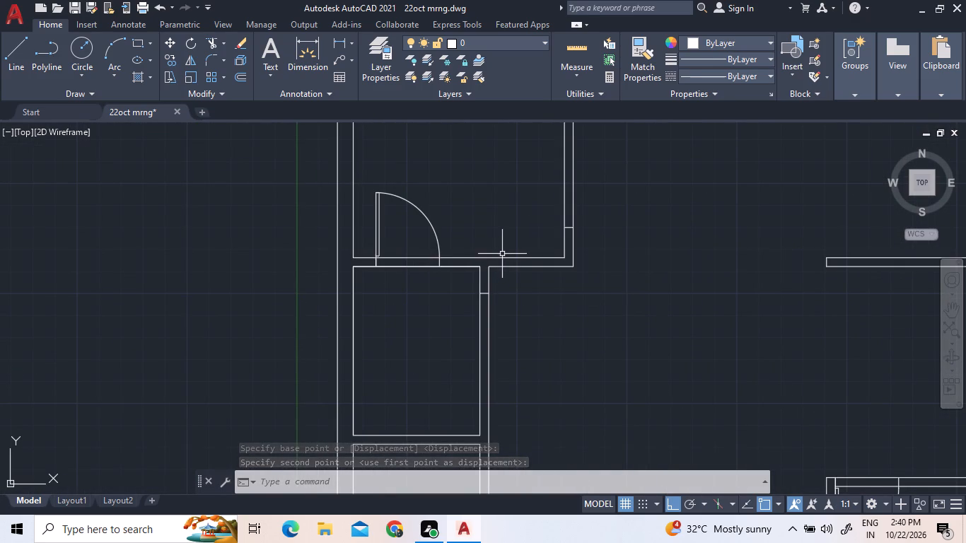
middle_click_drag(629, 332, 407, 315)
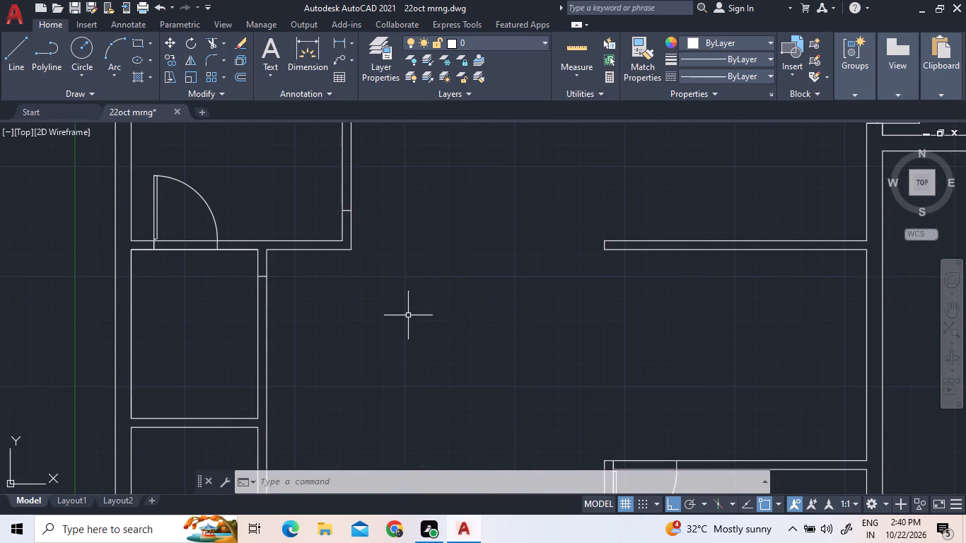
scroll(408, 316, "down", 2)
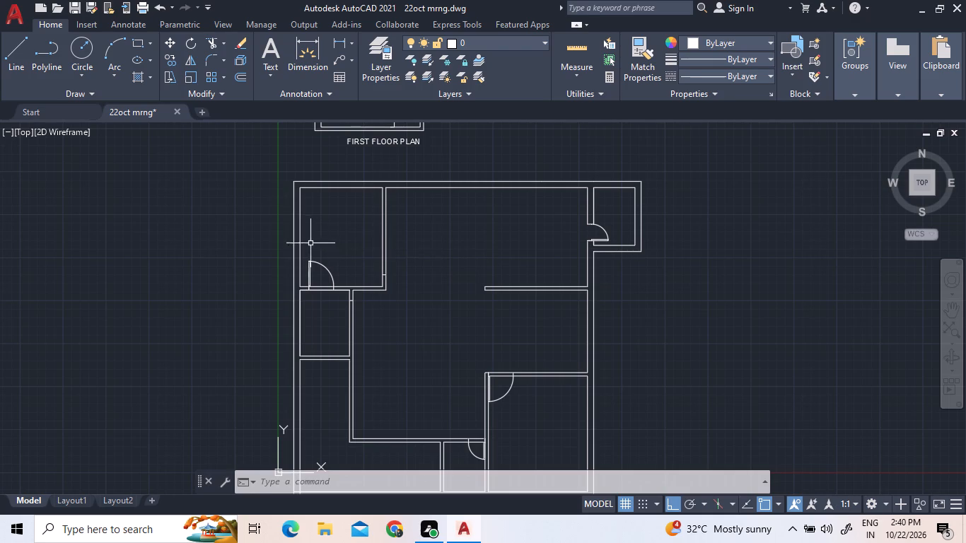
left_click(322, 266)
right_click(343, 227)
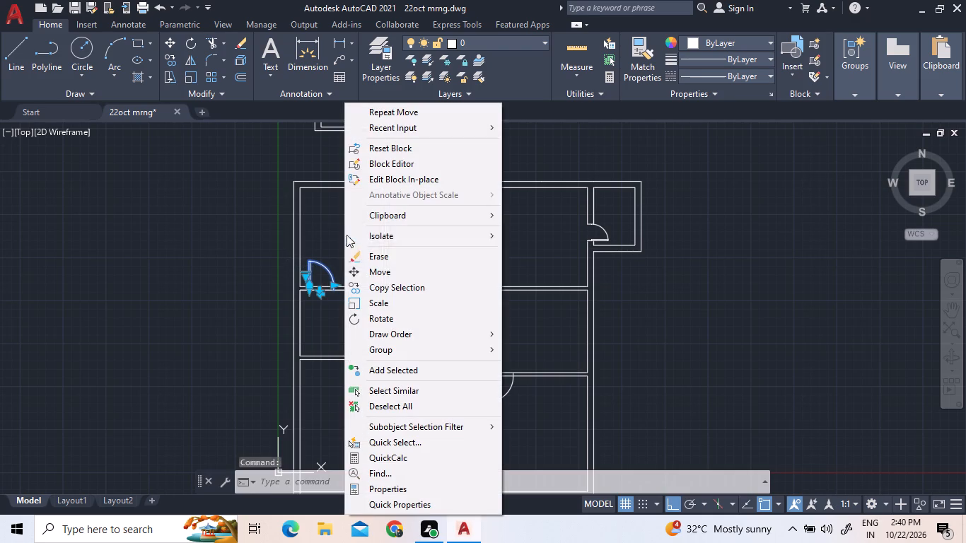
left_click(389, 284)
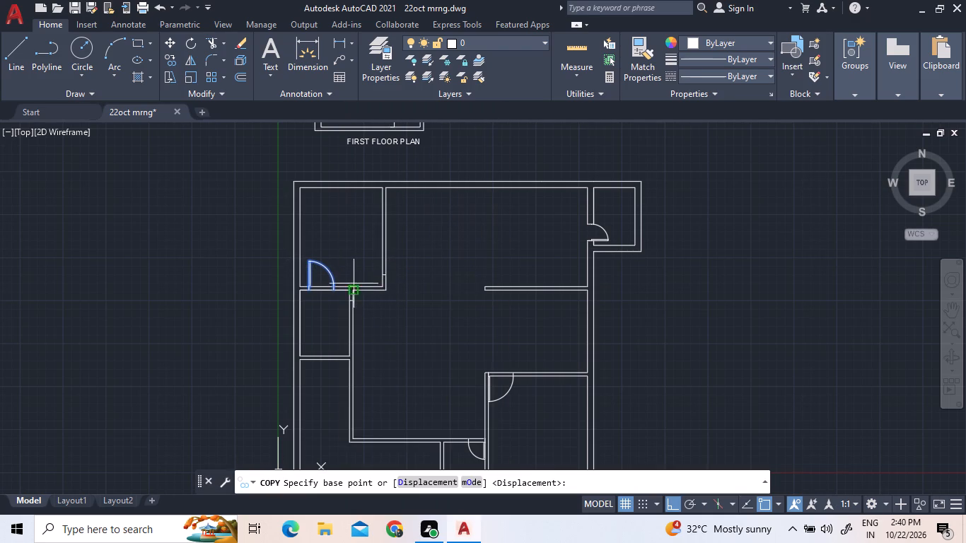
left_click(327, 279)
left_click(429, 253)
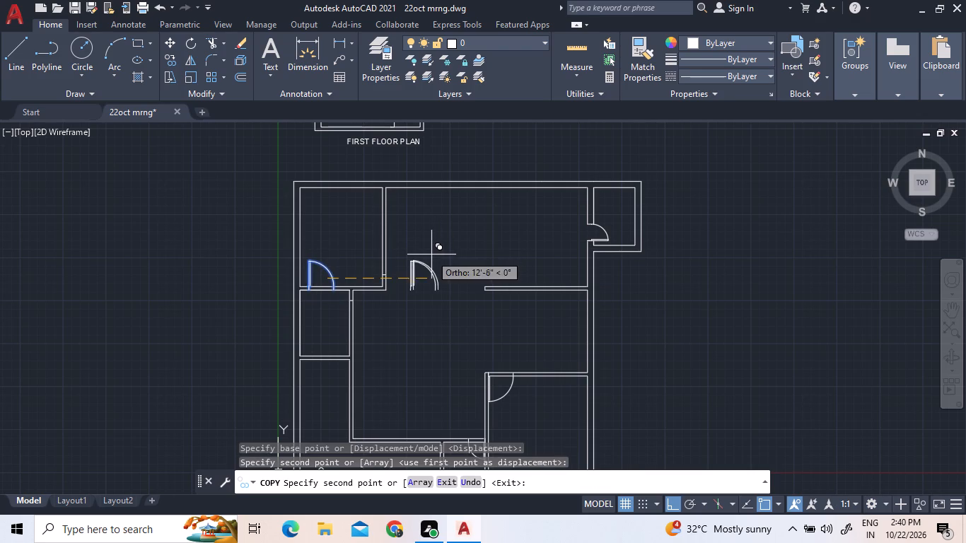
right_click(436, 255)
left_click(480, 269)
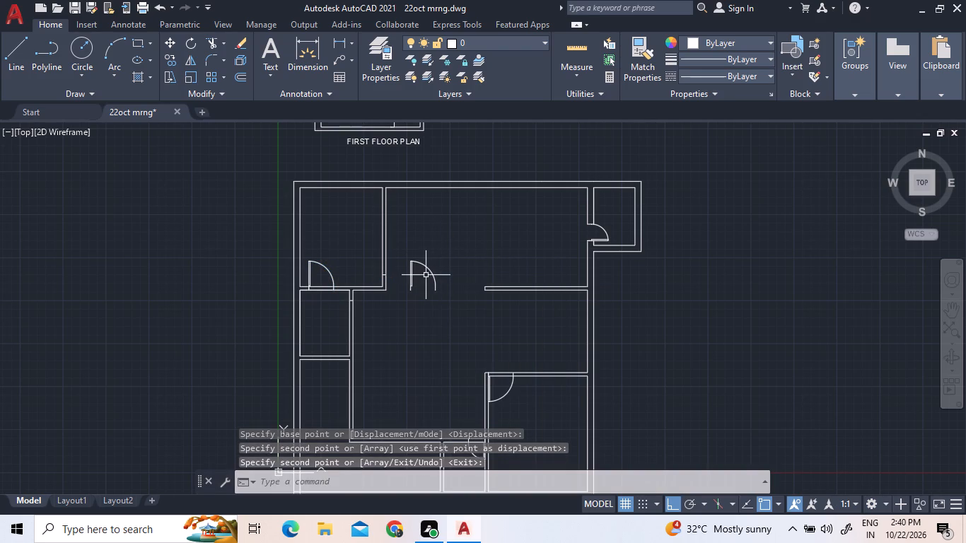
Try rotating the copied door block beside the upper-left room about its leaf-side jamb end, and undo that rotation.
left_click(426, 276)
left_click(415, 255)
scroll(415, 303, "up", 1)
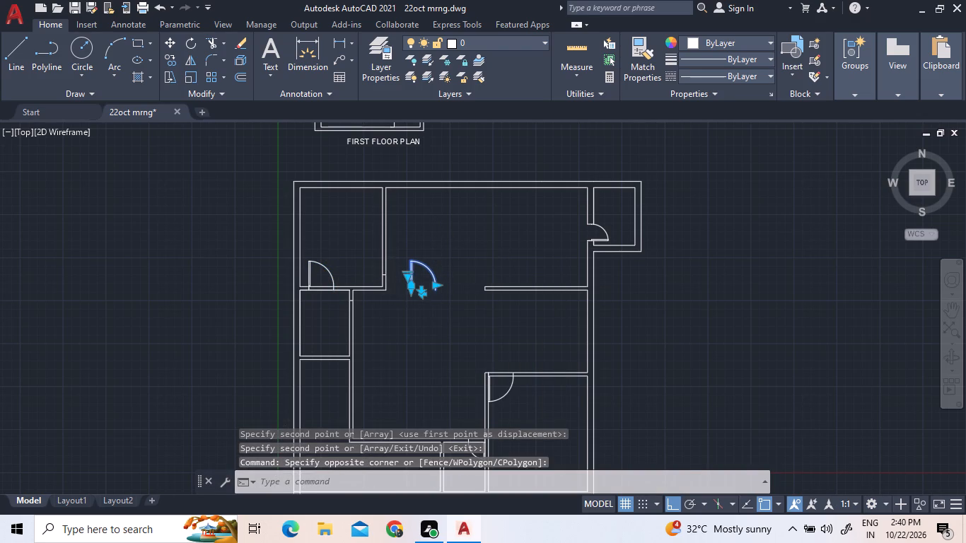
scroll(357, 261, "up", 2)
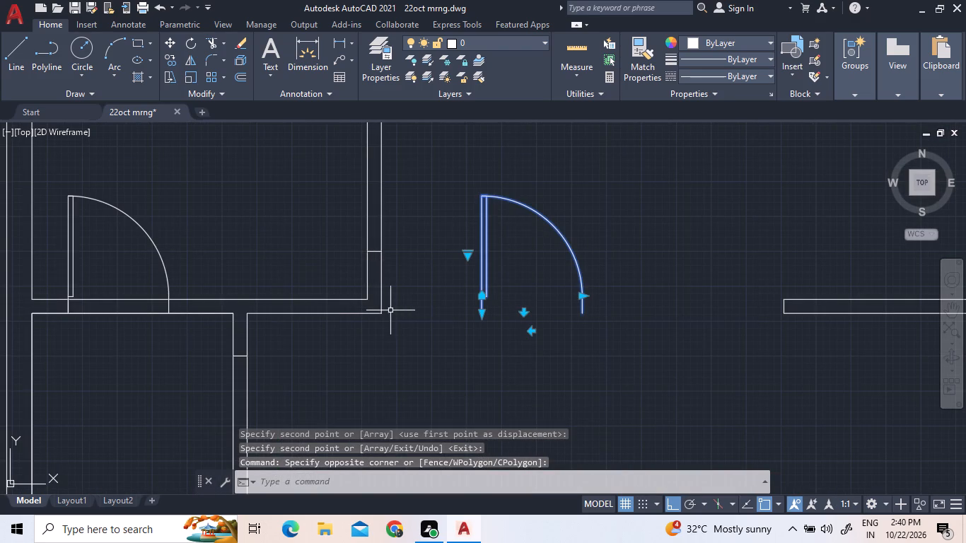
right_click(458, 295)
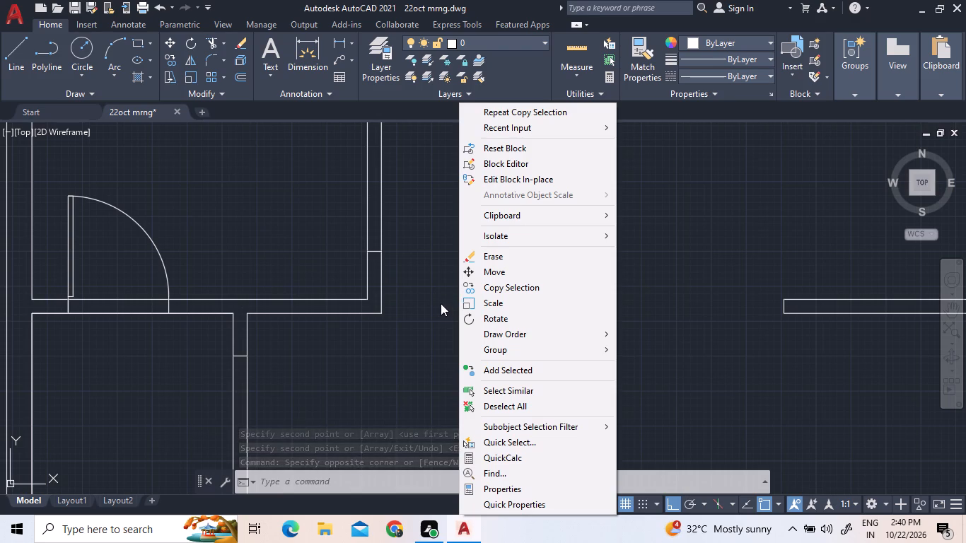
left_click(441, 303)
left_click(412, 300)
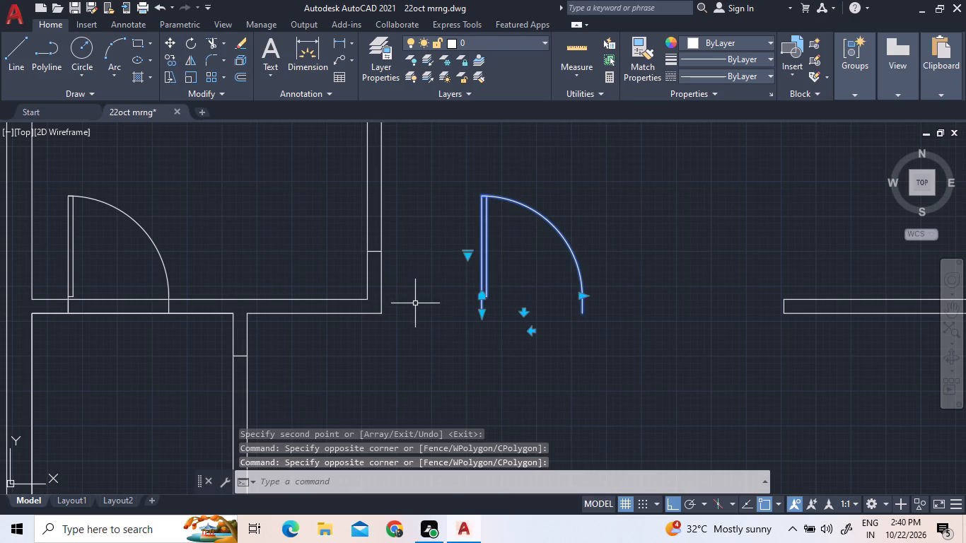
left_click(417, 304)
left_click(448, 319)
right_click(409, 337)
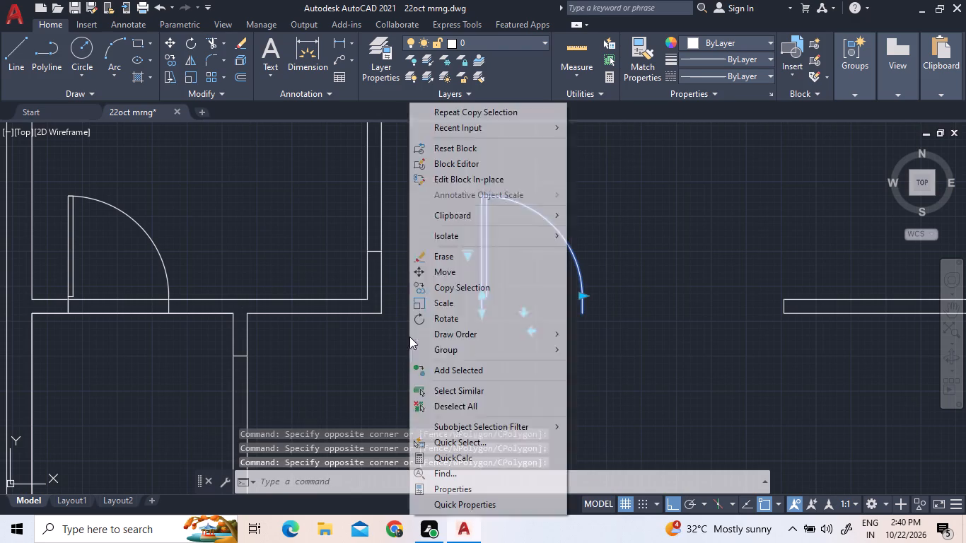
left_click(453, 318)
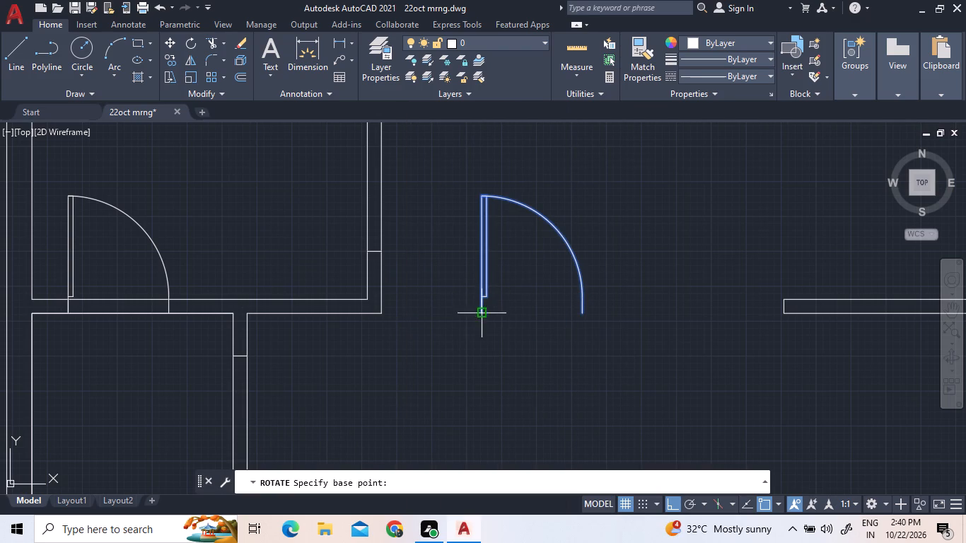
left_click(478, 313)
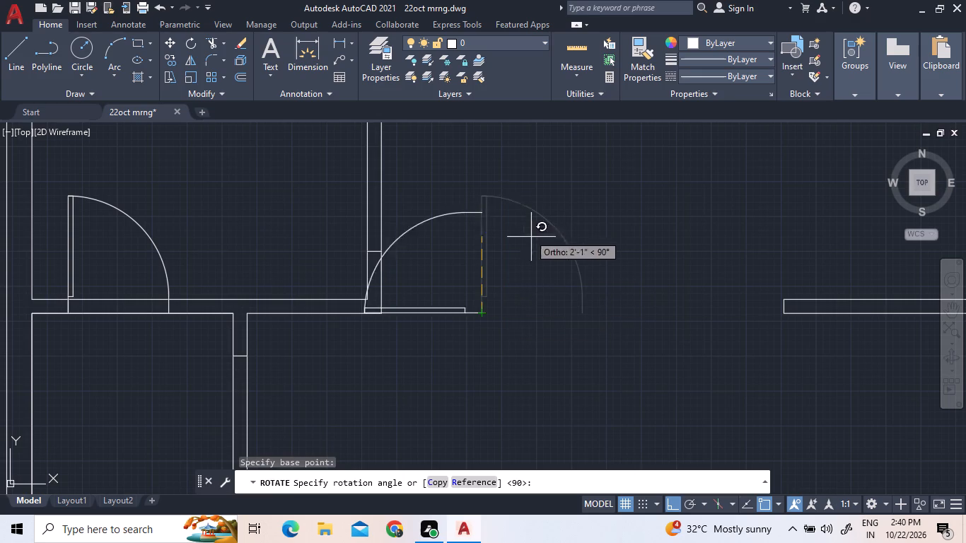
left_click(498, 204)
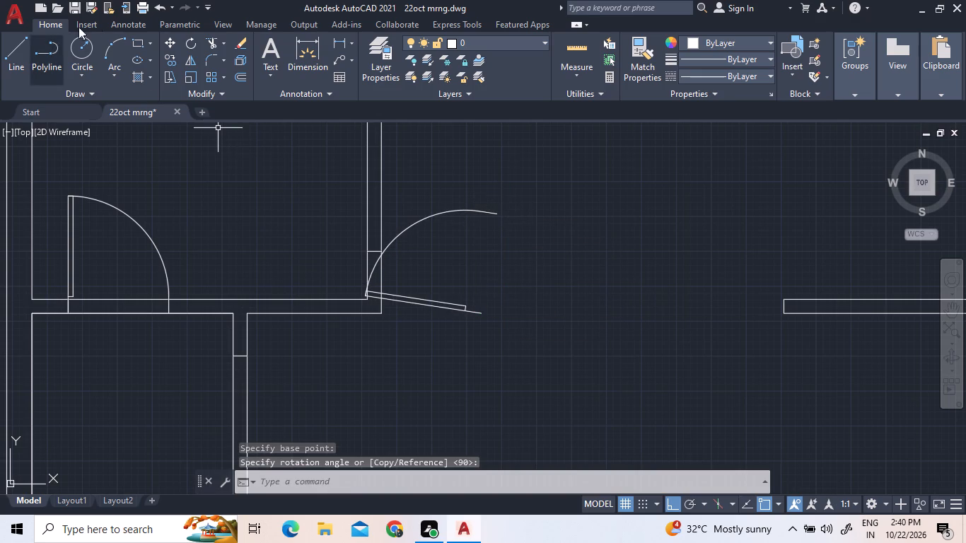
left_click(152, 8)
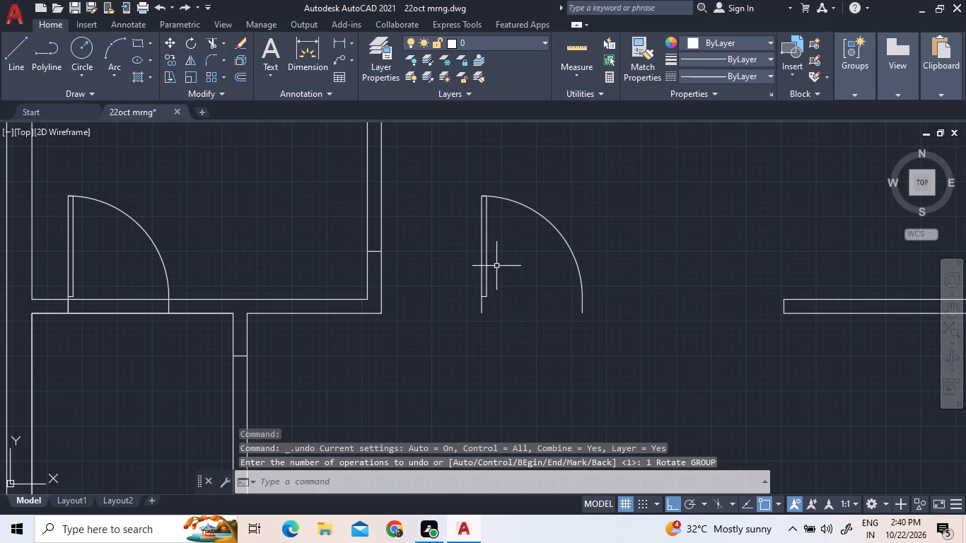
Rotate the copied door block 90° counterclockwise about the lower end of its leaf-side jamb.
left_click_drag(501, 269, 494, 267)
left_click(438, 232)
right_click(464, 310)
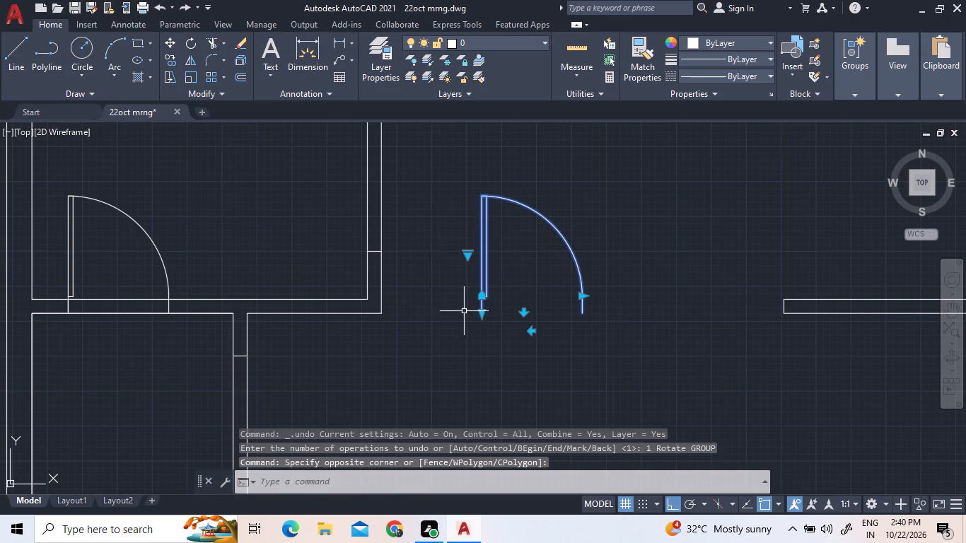
left_click(496, 315)
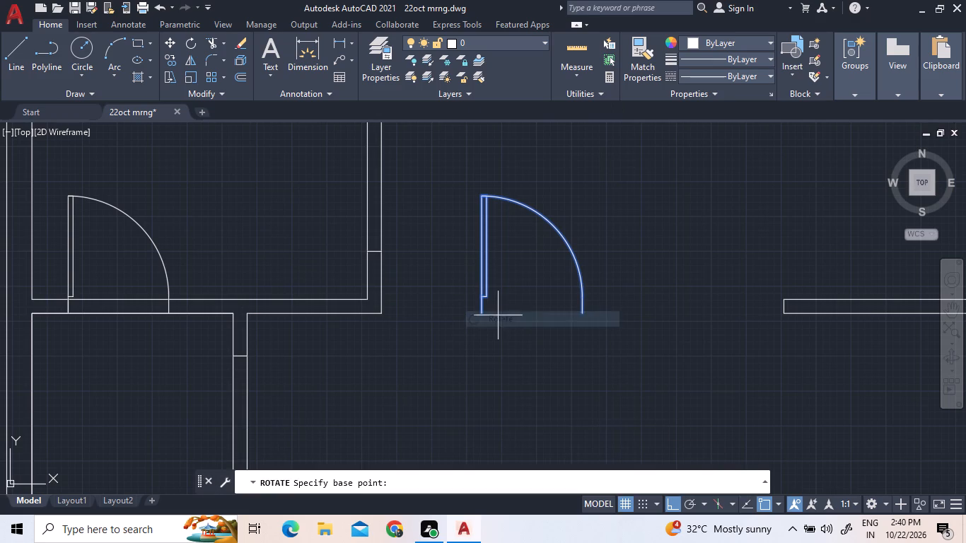
left_click(484, 312)
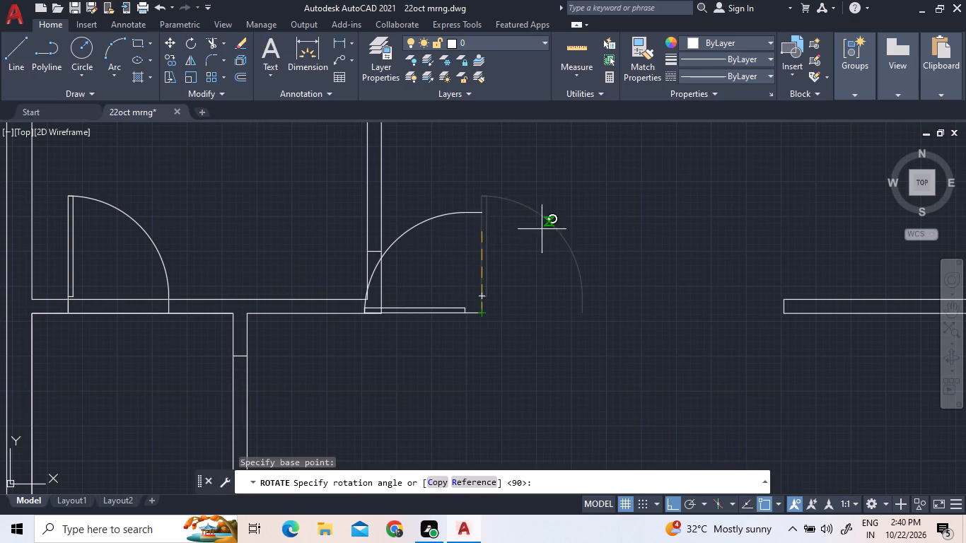
left_click(449, 184)
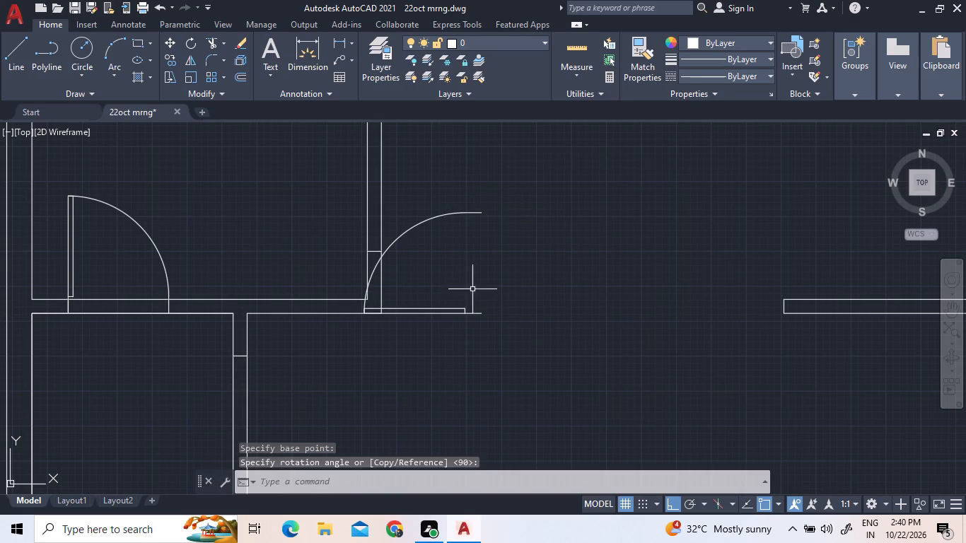
Move the rotated door block by its leaf-side jamb end to the jamb line's outer end in the upper-left room's right wall.
left_click_drag(462, 333, 450, 322)
left_click(414, 259)
right_click(414, 267)
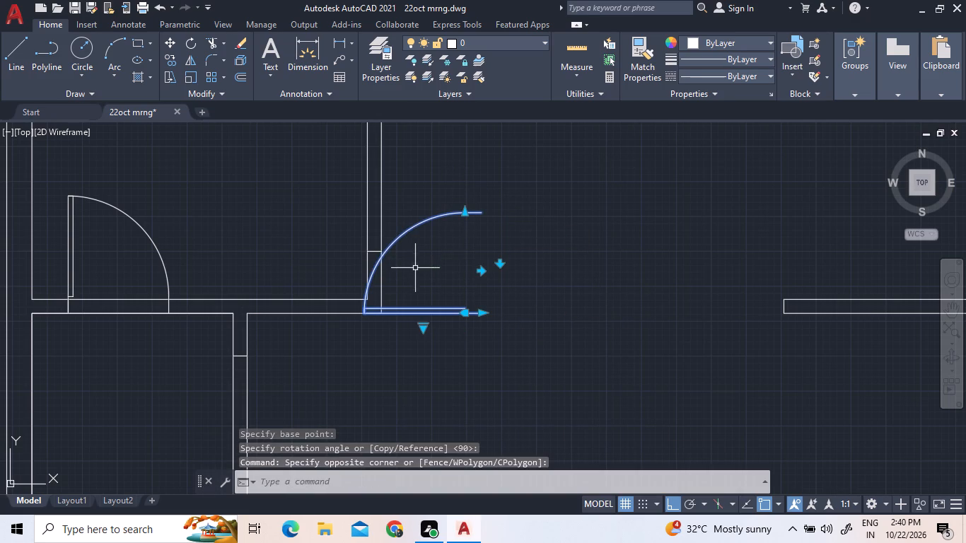
left_click(420, 271)
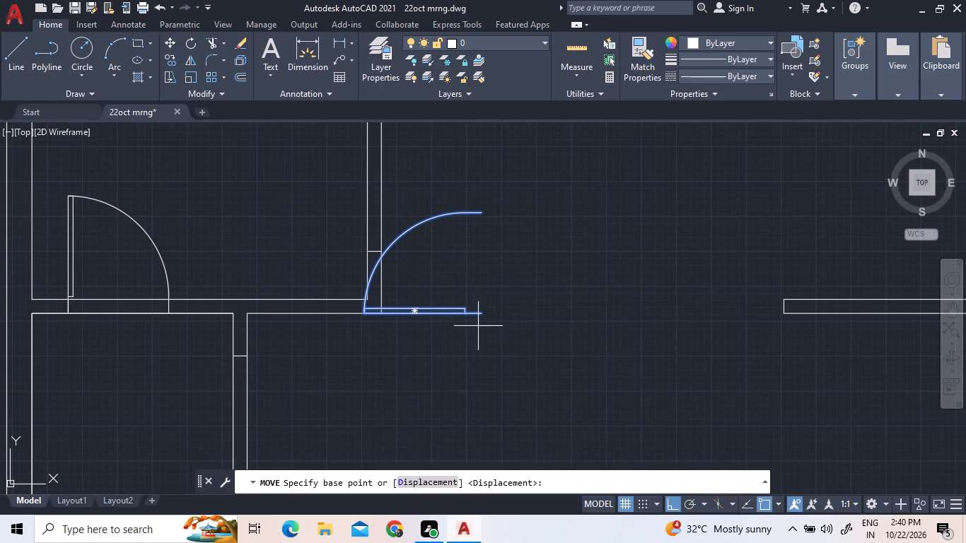
left_click(483, 316)
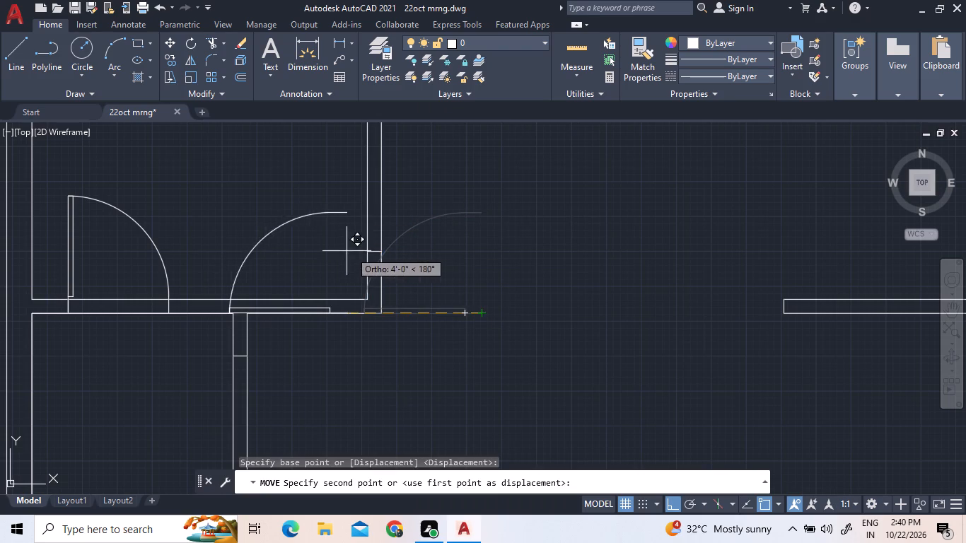
scroll(380, 250, "up", 4)
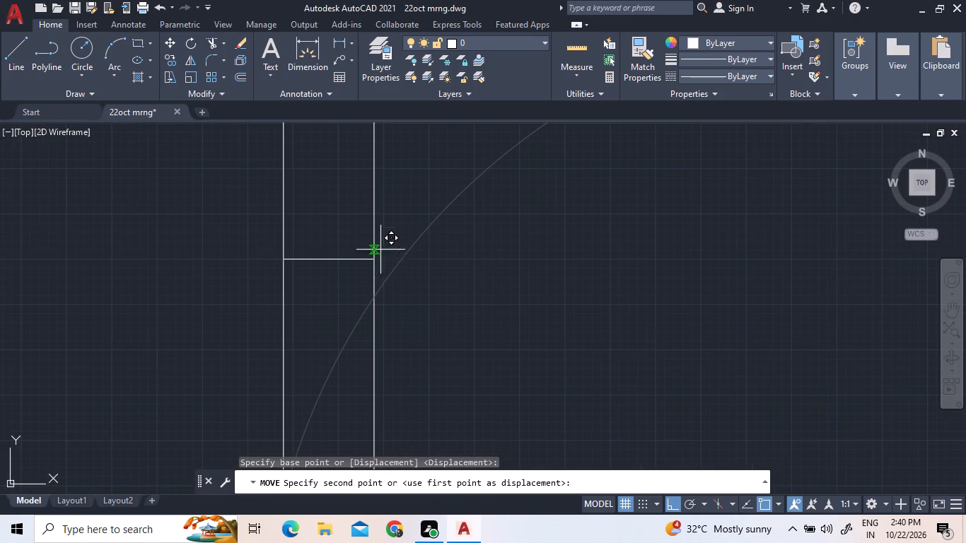
left_click(376, 258)
Copy the lower-right room's door block horizontally about 13 ft to the left, into the open central area.
scroll(431, 295, "down", 4)
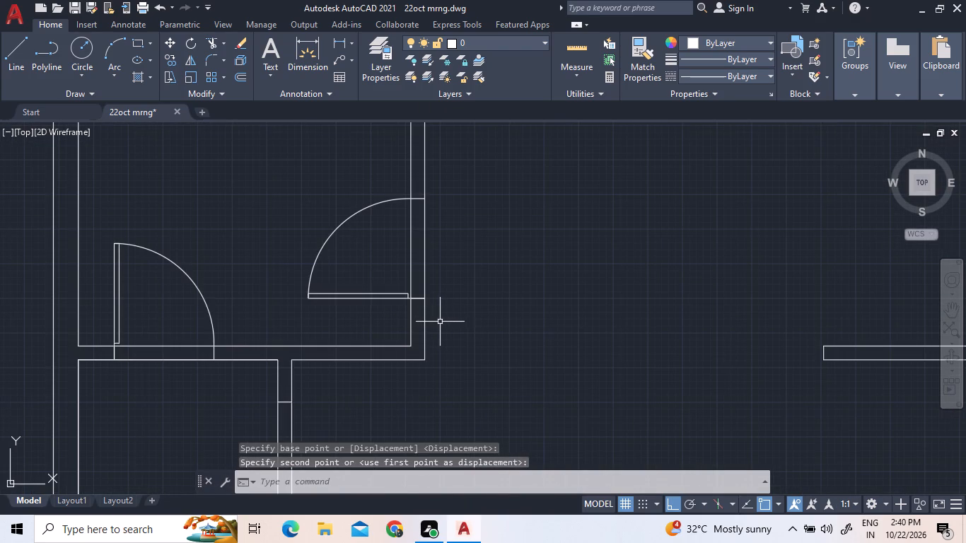
scroll(440, 322, "down", 2)
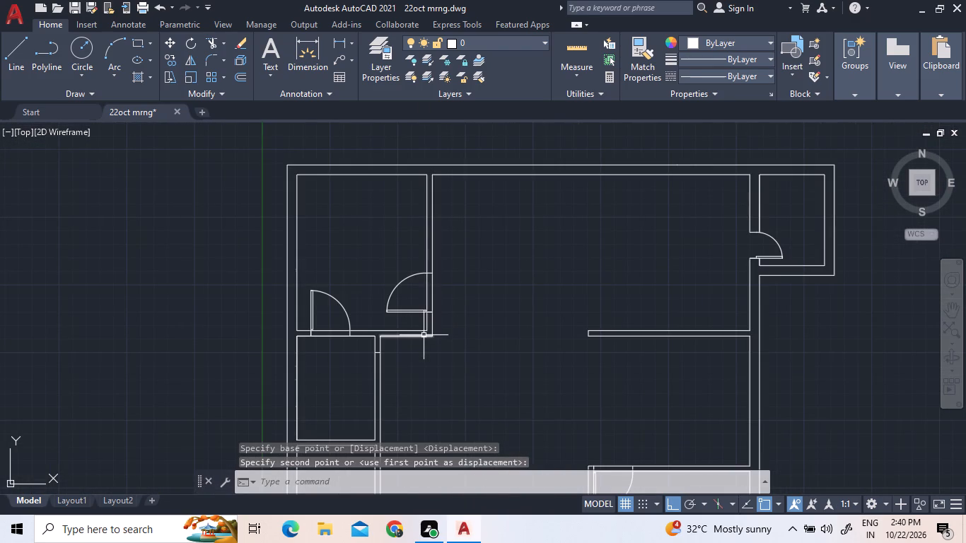
middle_click_drag(417, 373, 417, 243)
scroll(537, 373, "down", 1)
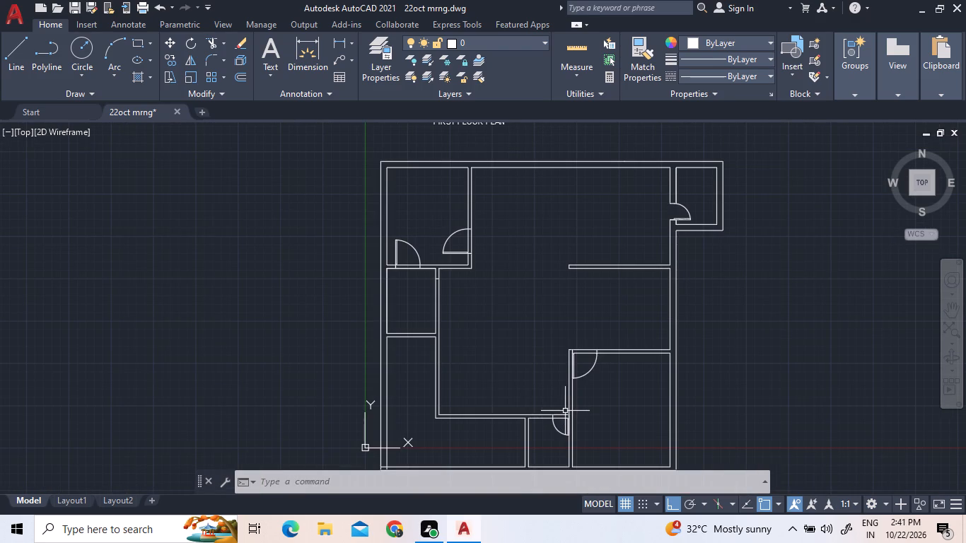
left_click(607, 378)
left_click(584, 363)
right_click(563, 316)
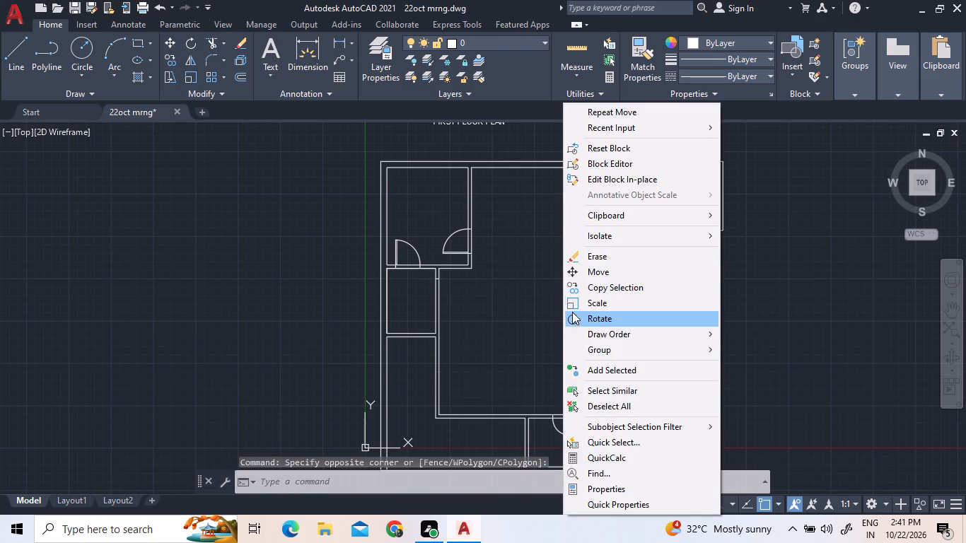
left_click(617, 290)
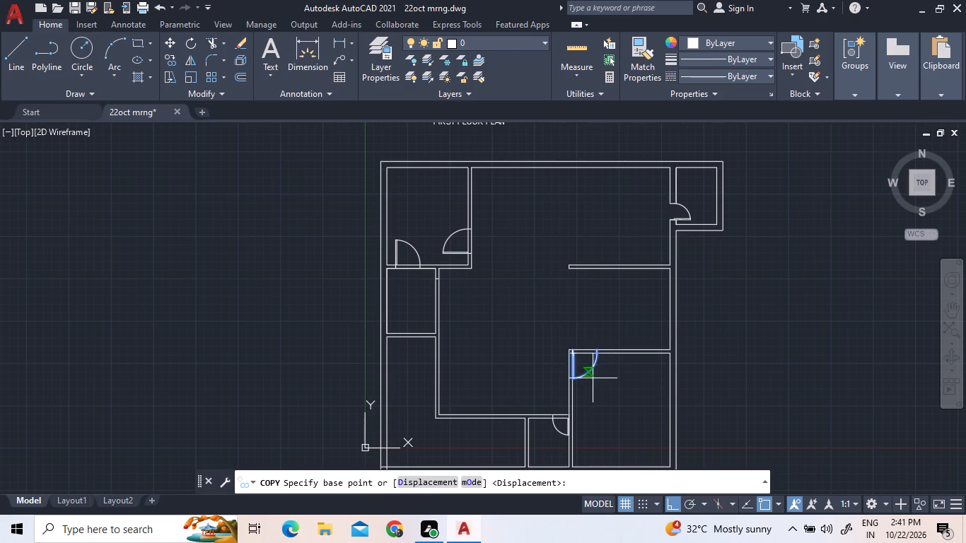
left_click(593, 378)
left_click(477, 305)
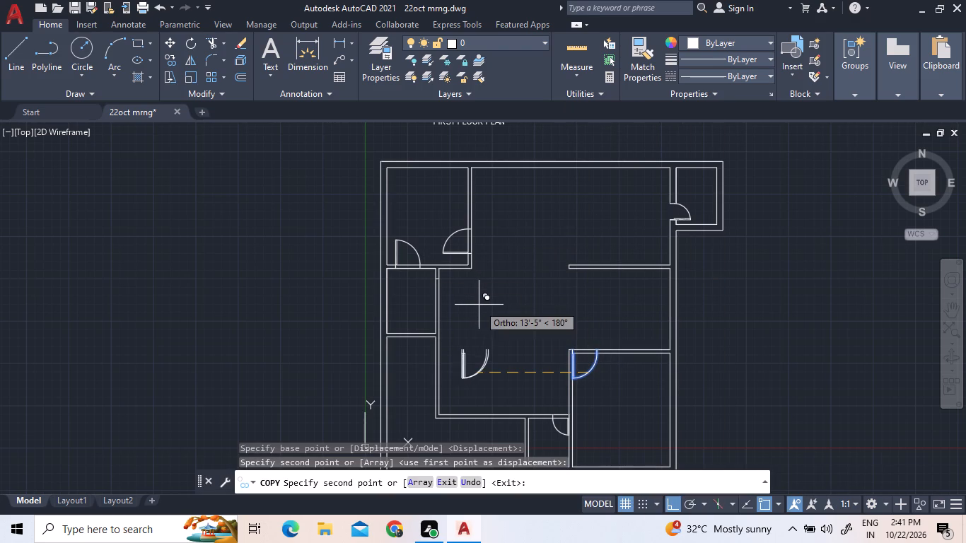
right_click(509, 305)
left_click(533, 314)
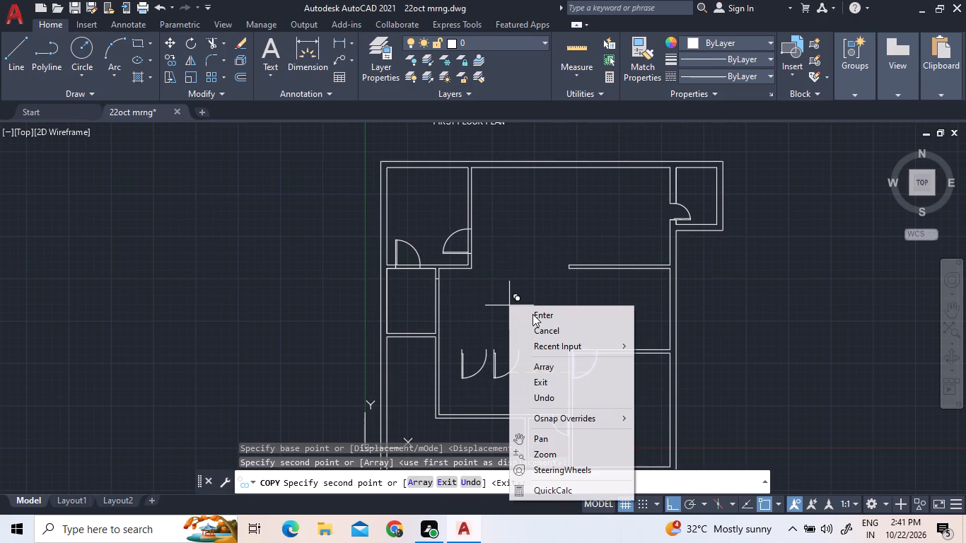
Flip the new door copy vertically so its leaf points upward with the arc on its right side.
left_click(487, 376)
left_click(475, 362)
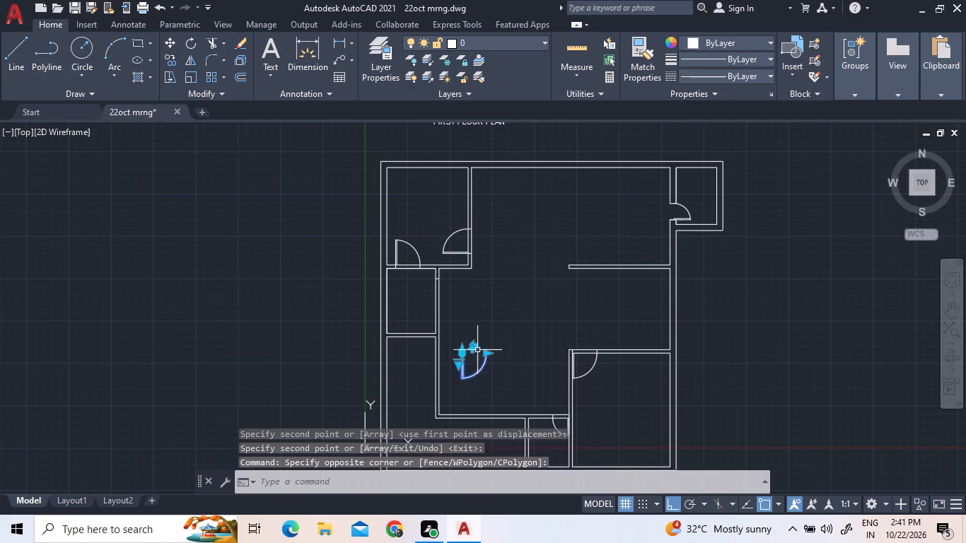
right_click(485, 320)
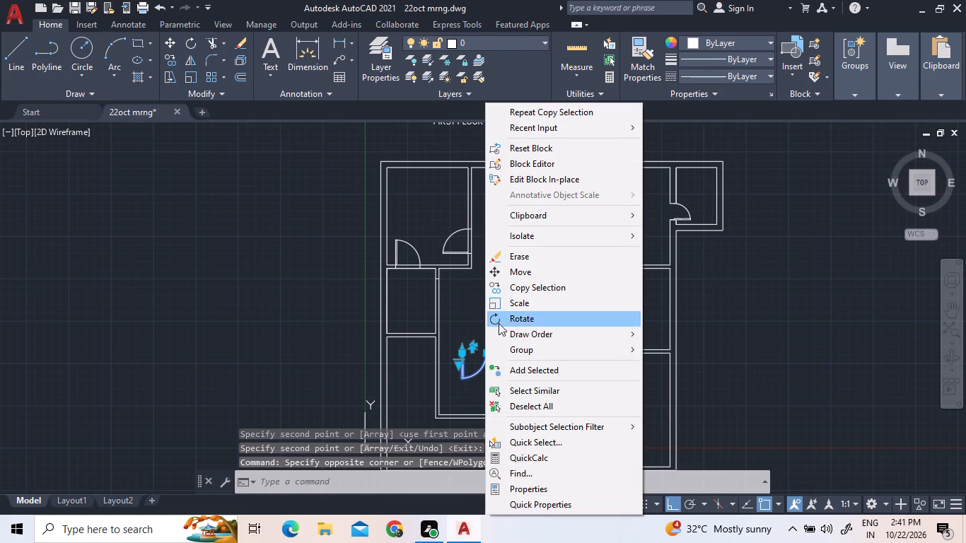
left_click(472, 319)
left_click(457, 344)
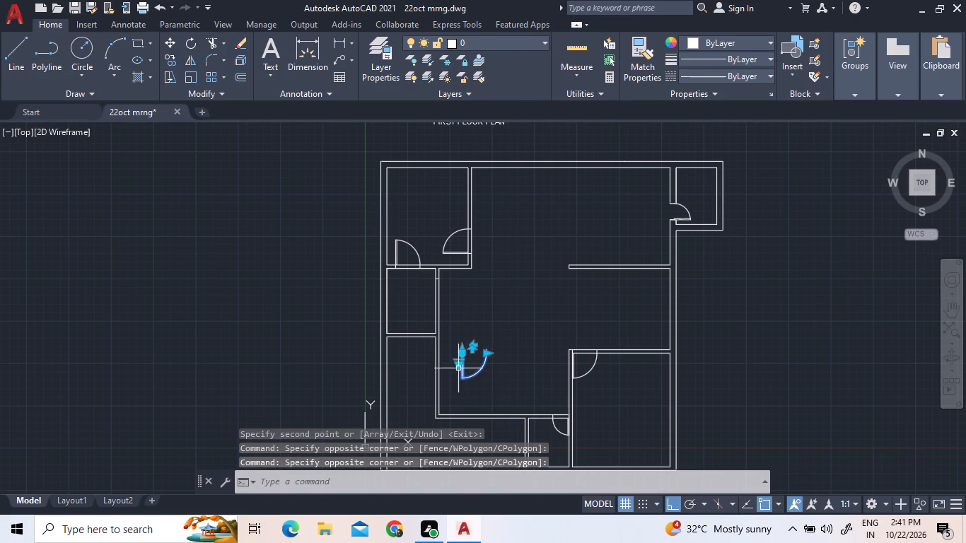
scroll(461, 368, "up", 3)
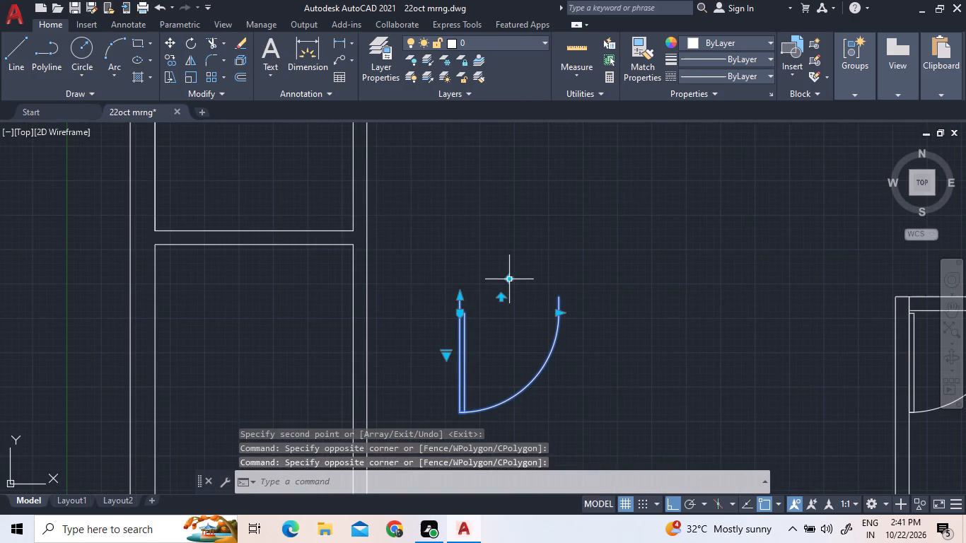
left_click(511, 282)
left_click(523, 298)
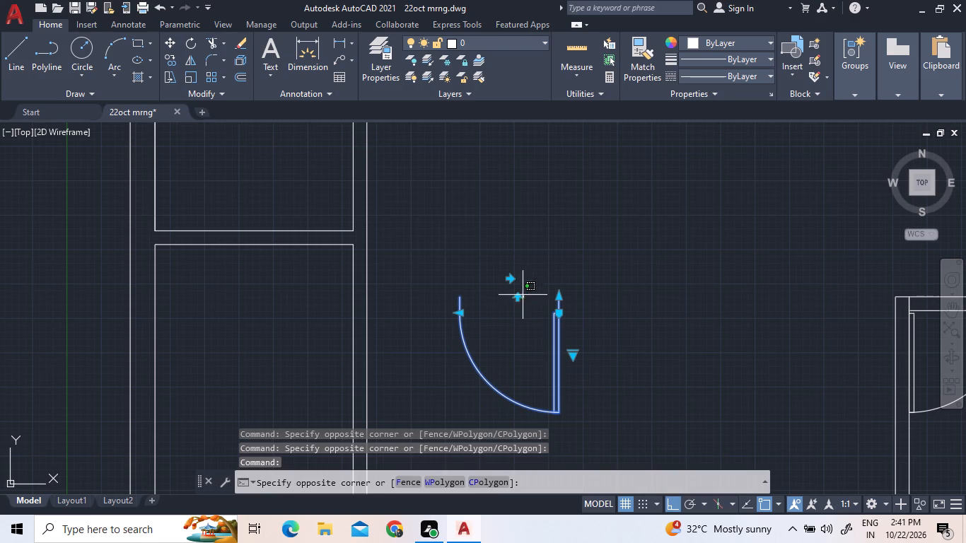
left_click(518, 295)
left_click(517, 291)
left_click(517, 294)
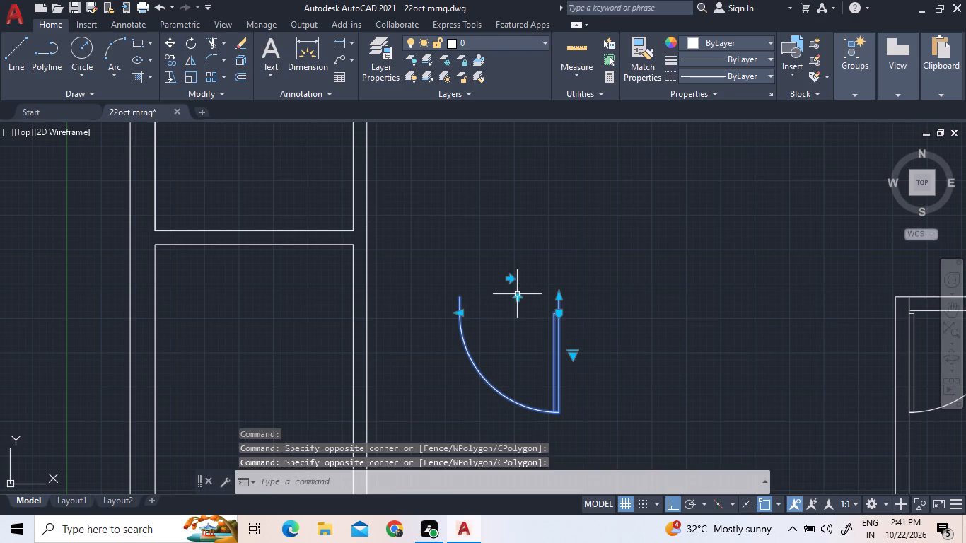
left_click(518, 295)
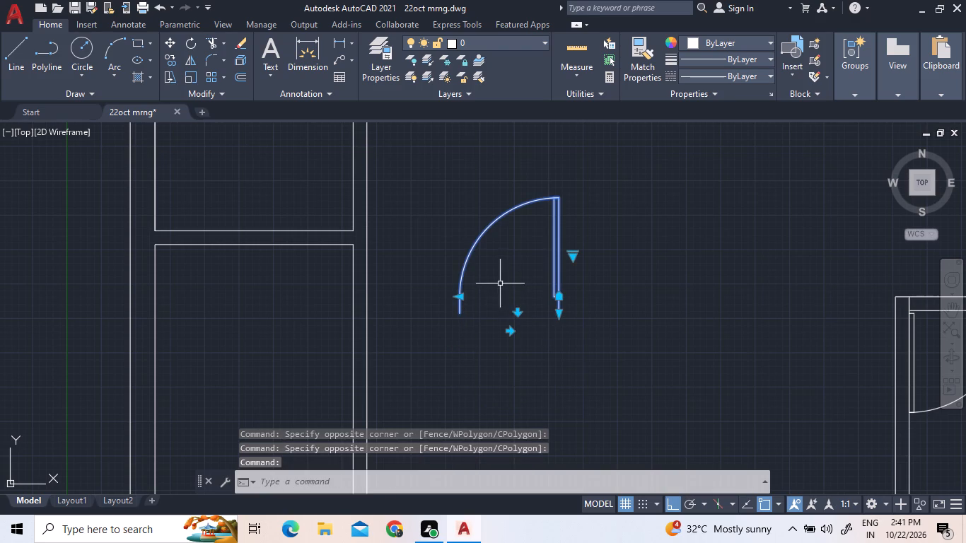
left_click(510, 331)
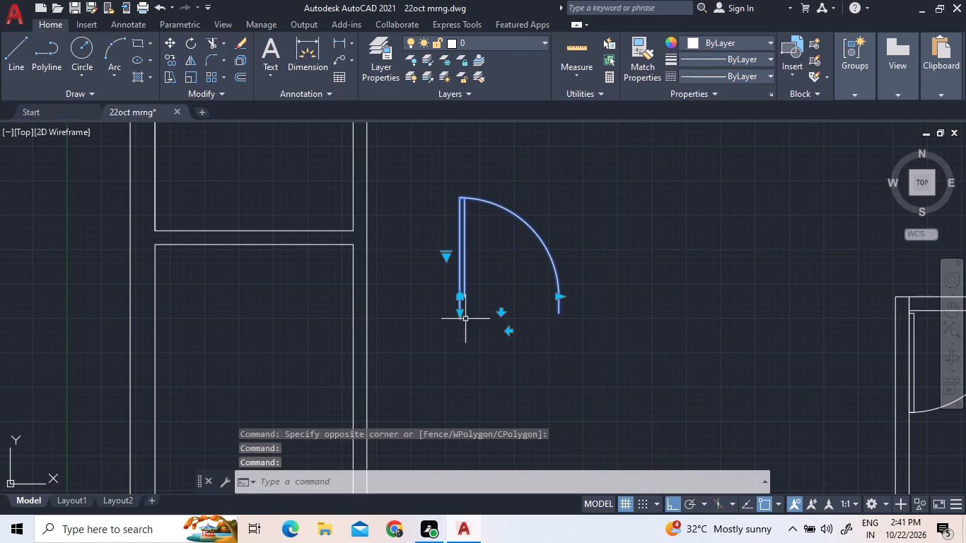
Rotate the flipped door copy to 270° about the lower end of its leaf-side jamb.
right_click(441, 306)
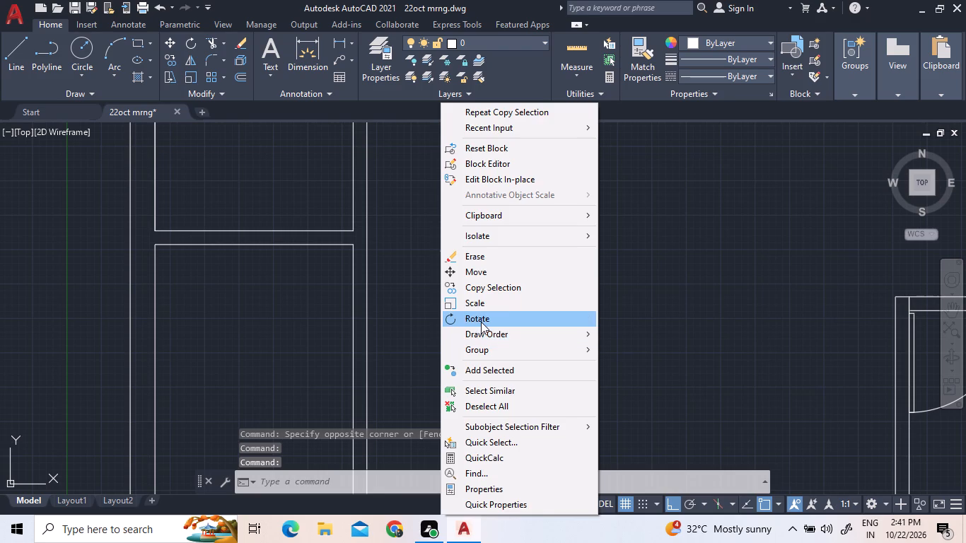
left_click(482, 321)
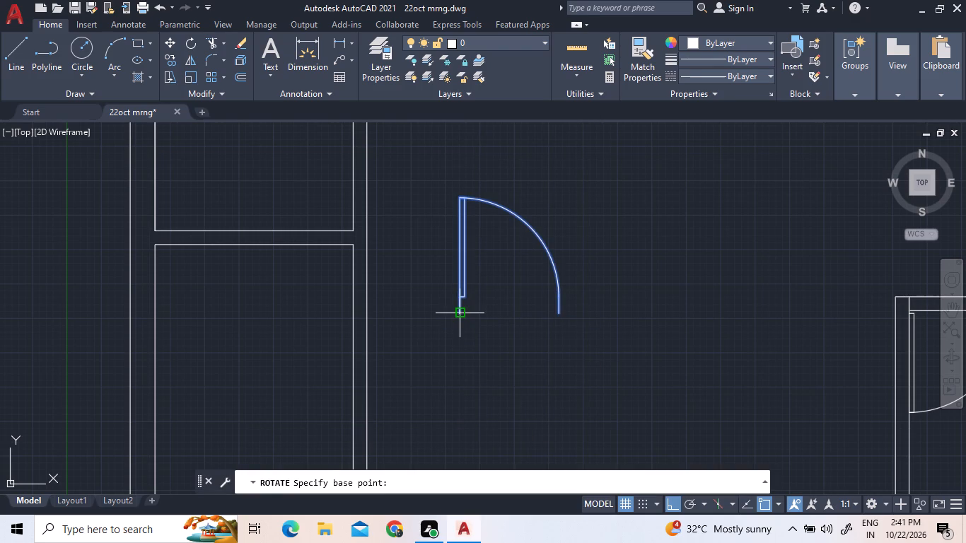
left_click(460, 315)
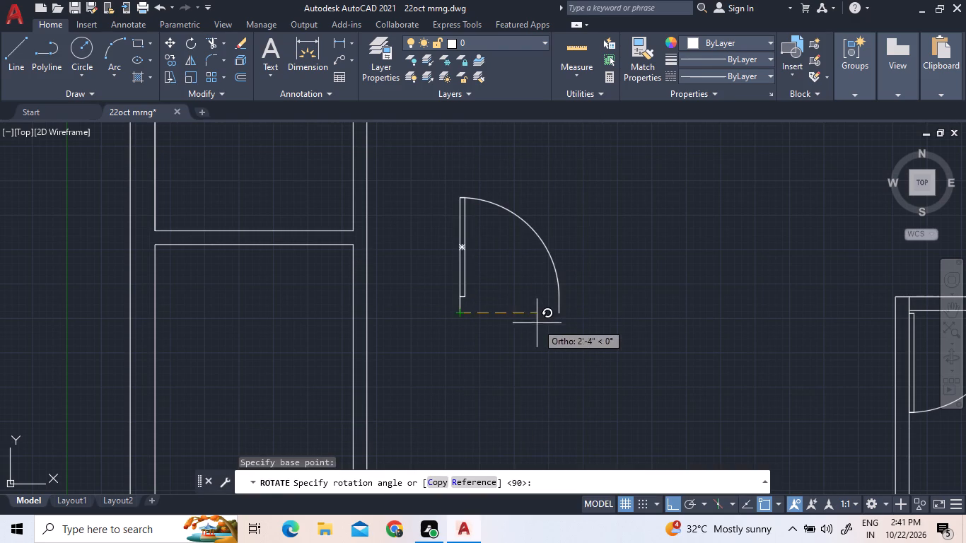
left_click(481, 339)
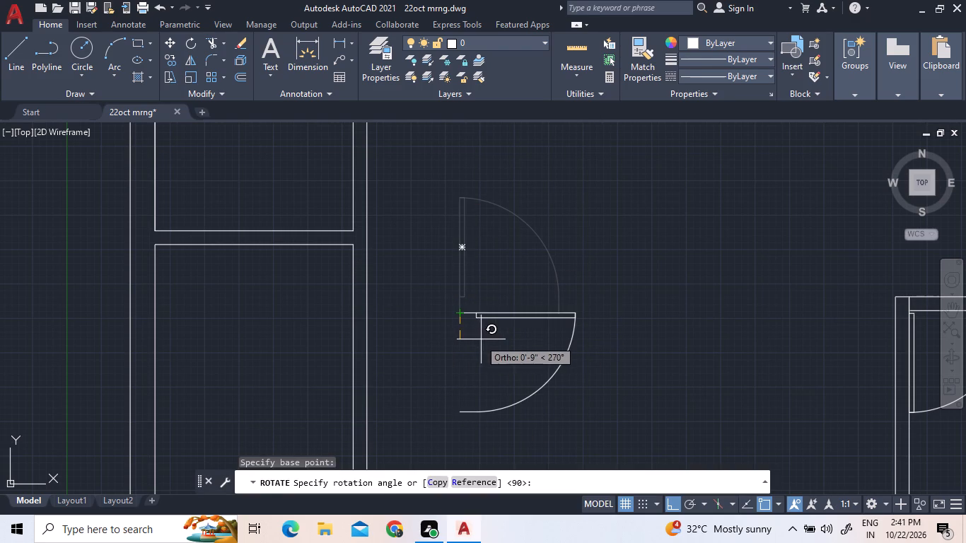
Move the rotated door by its leaf-side jamb end to the jamb line's inner end in the small left room's right wall.
left_click(482, 325)
left_click(440, 262)
right_click(440, 262)
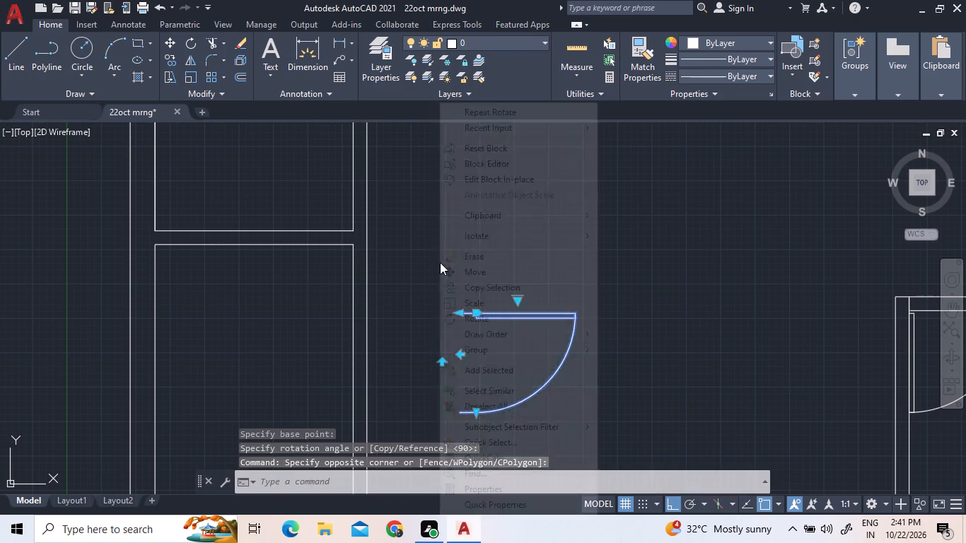
left_click(466, 275)
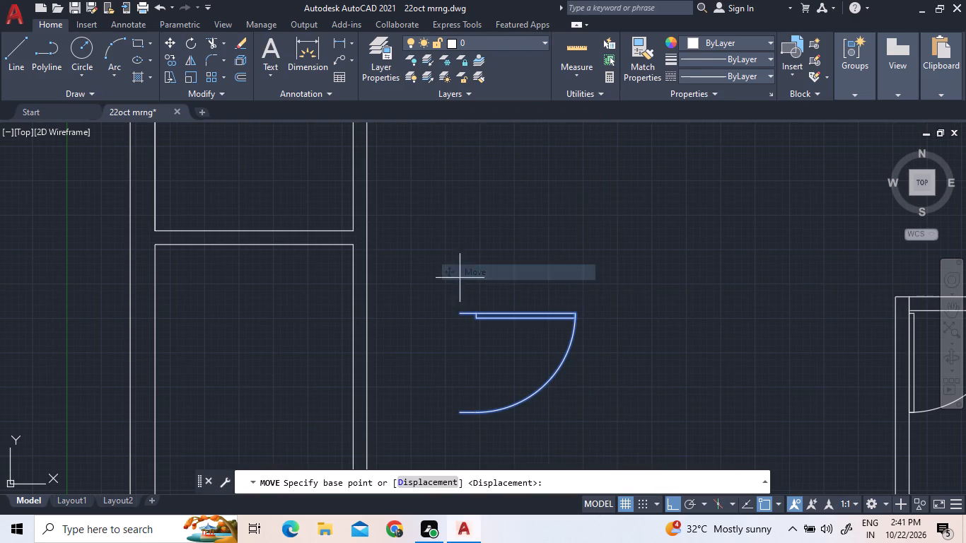
left_click(464, 314)
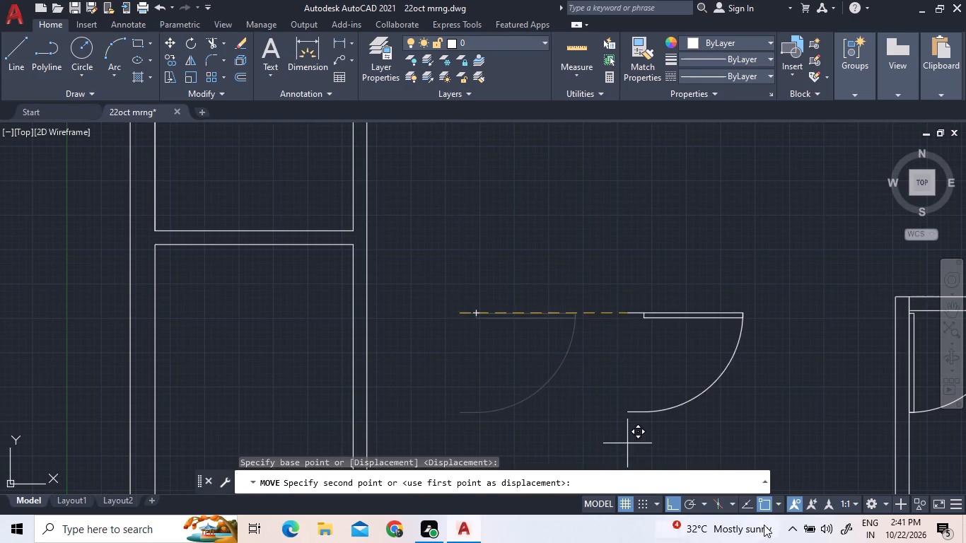
scroll(719, 465, "down", 2)
scroll(555, 282, "up", 4)
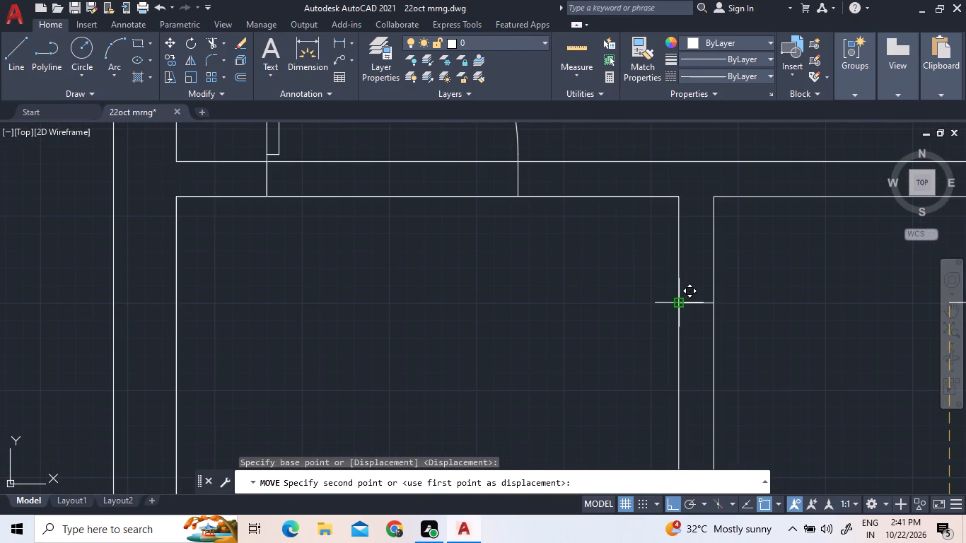
left_click(682, 301)
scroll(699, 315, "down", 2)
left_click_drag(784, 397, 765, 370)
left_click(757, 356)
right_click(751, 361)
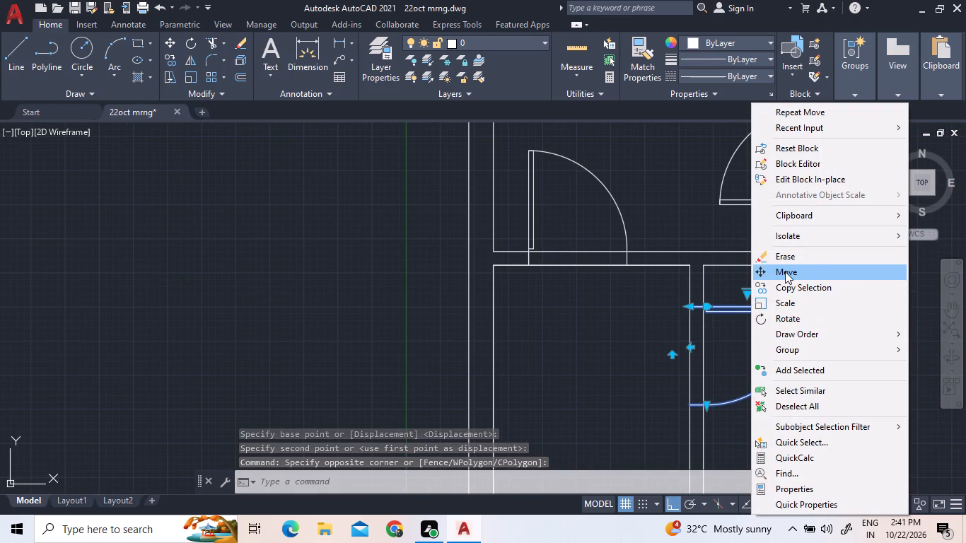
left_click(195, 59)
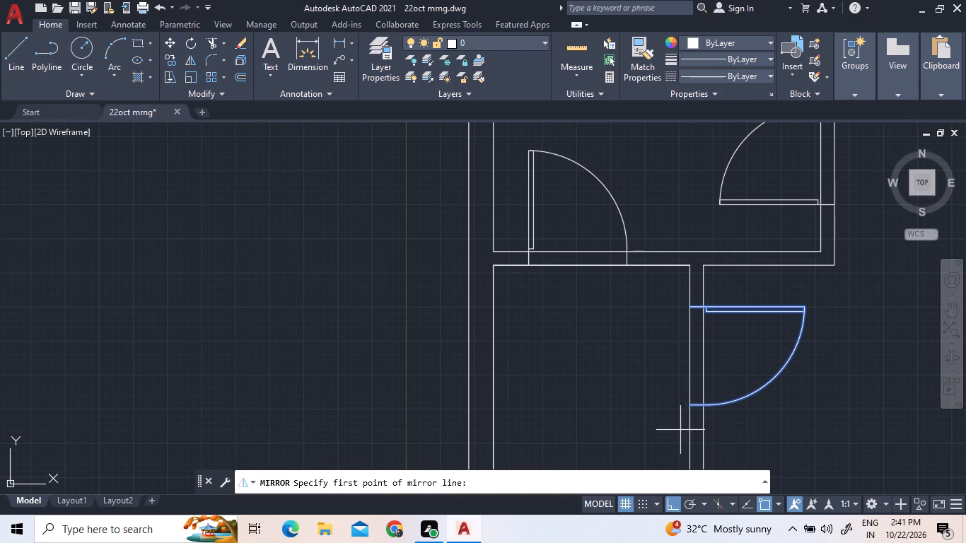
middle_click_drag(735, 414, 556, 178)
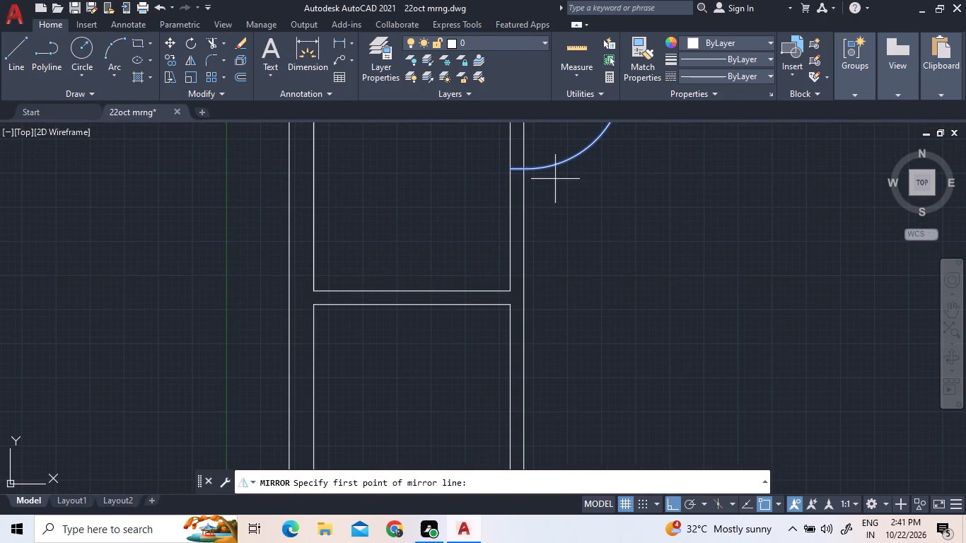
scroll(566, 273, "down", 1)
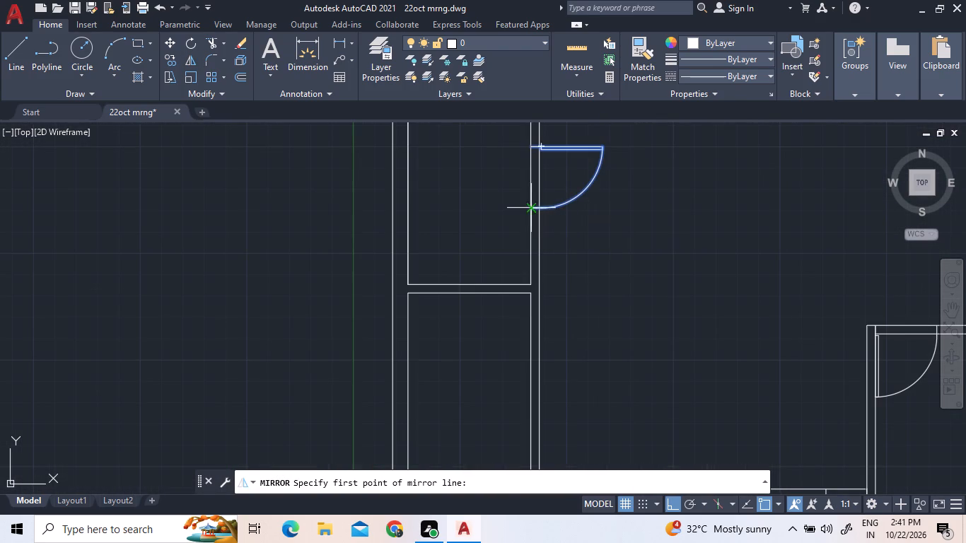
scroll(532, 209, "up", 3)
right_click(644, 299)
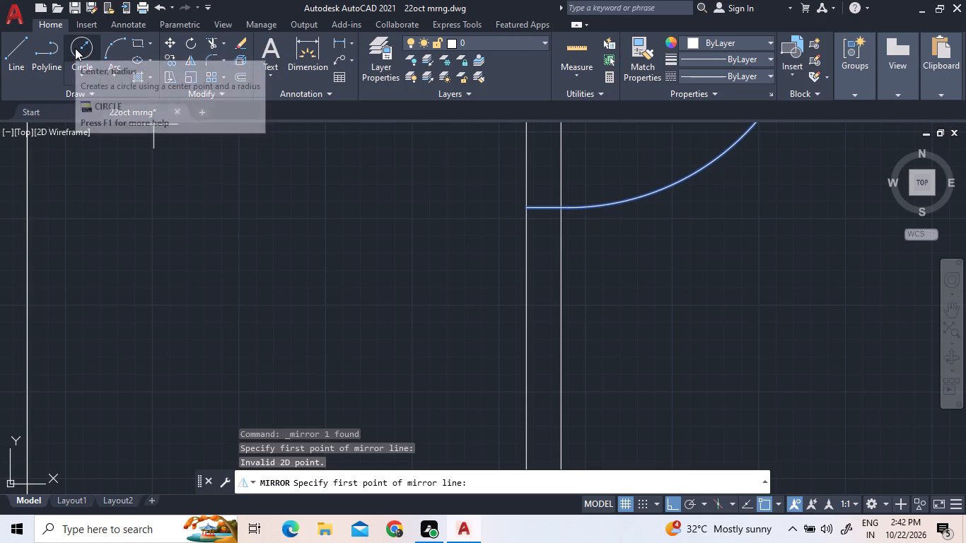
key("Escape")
Narrow the small left room's right-wall door block from its lower jamb in two increments, about 7 in and about 4 in.
scroll(651, 217, "down", 1)
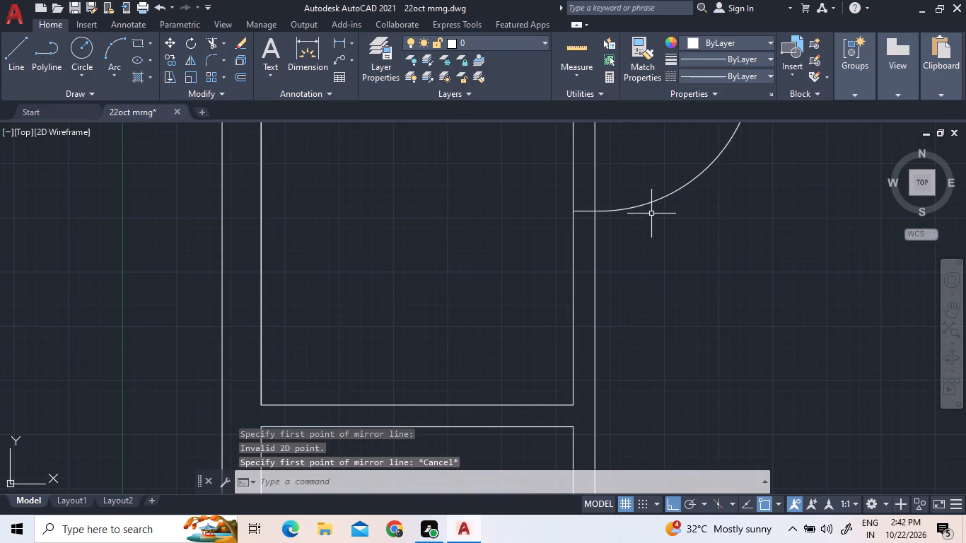
left_click(651, 214)
left_click(629, 199)
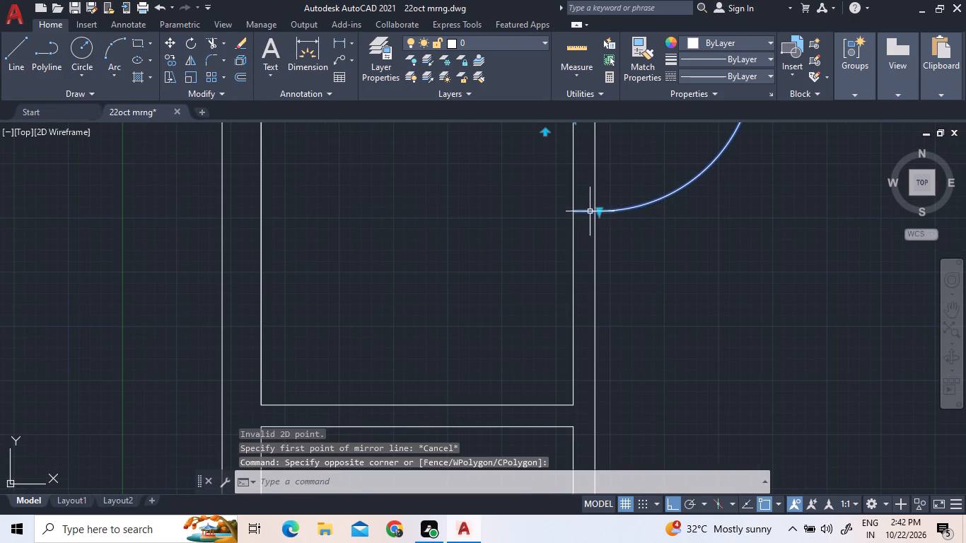
left_click(600, 209)
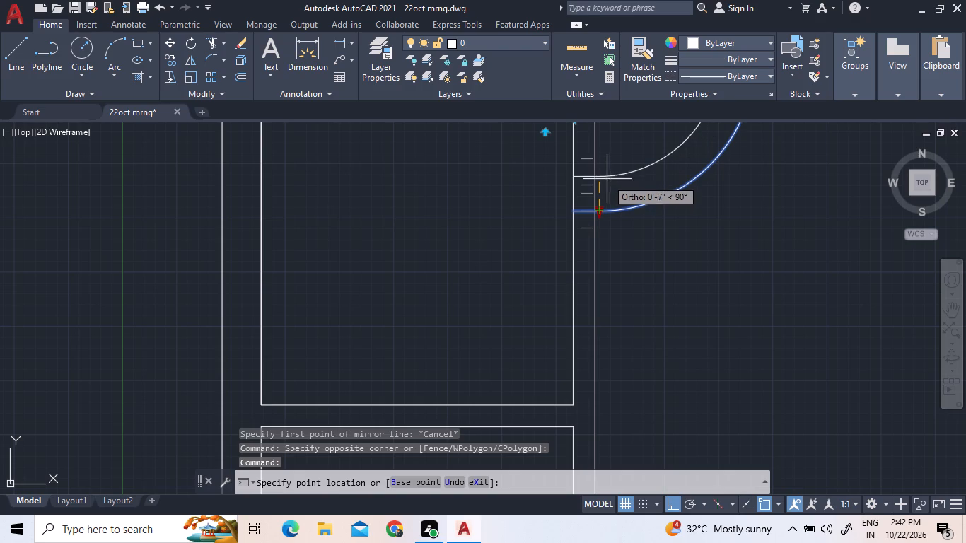
left_click(609, 174)
scroll(642, 255, "down", 1)
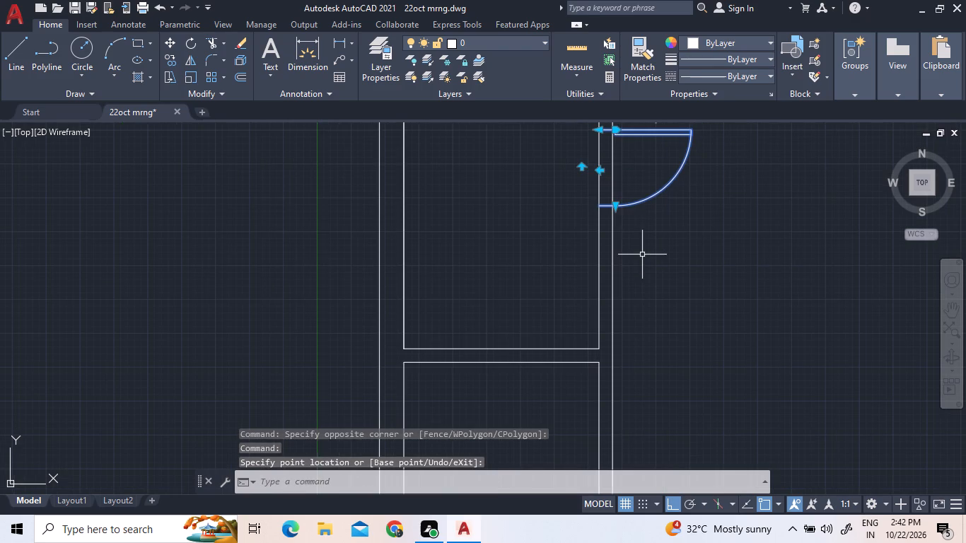
scroll(642, 255, "down", 1)
scroll(632, 226, "up", 4)
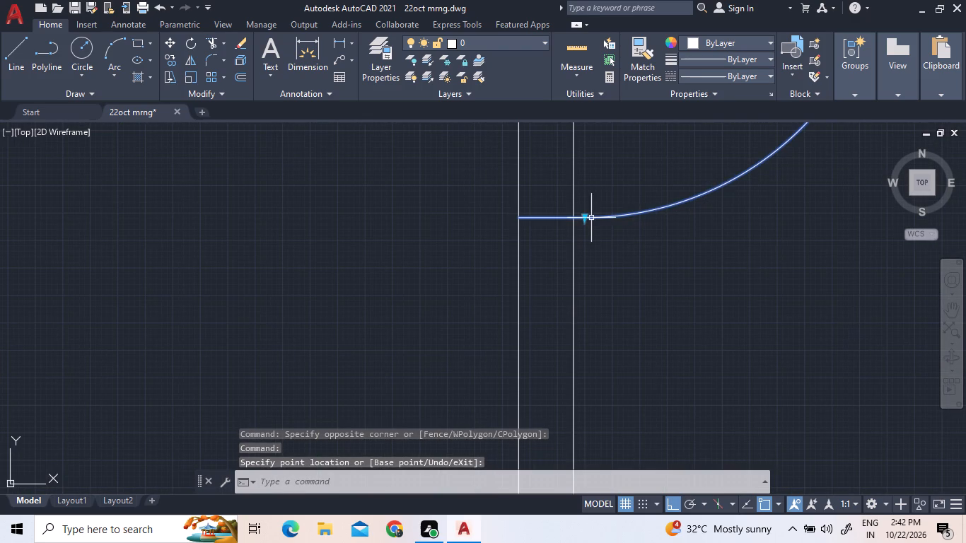
left_click(584, 216)
left_click(598, 173)
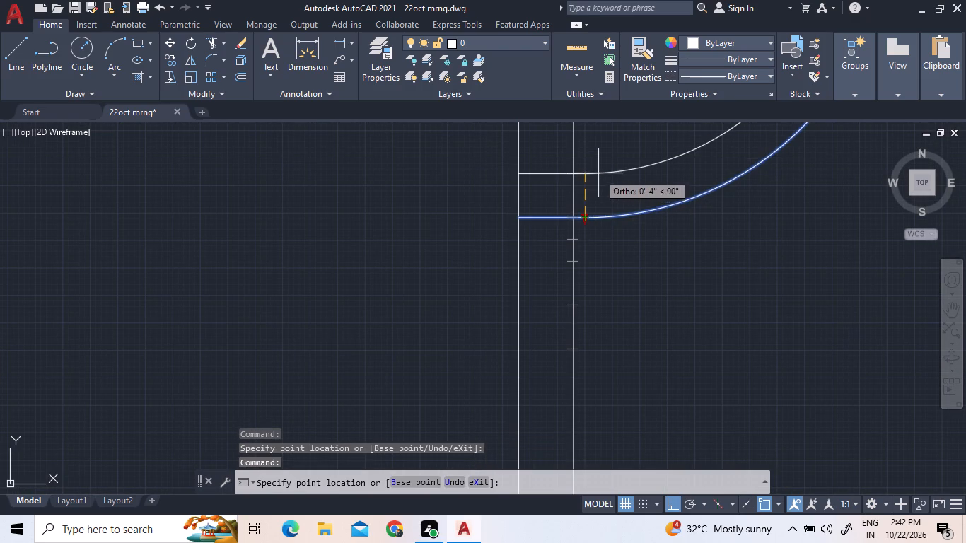
scroll(633, 301, "down", 3)
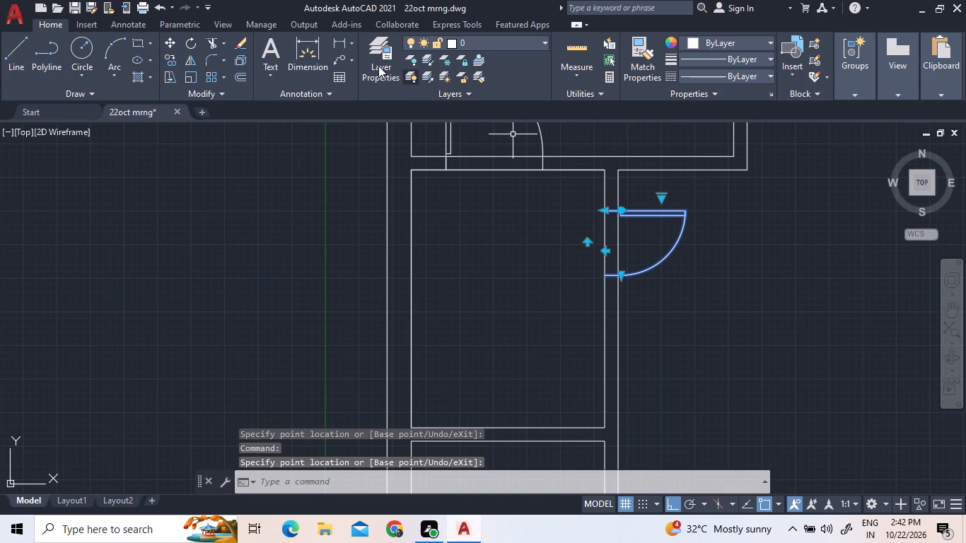
Mirror the narrowed door about its lower jamb line, keeping the original, to form a double door in the small left room's right wall.
left_click(191, 55)
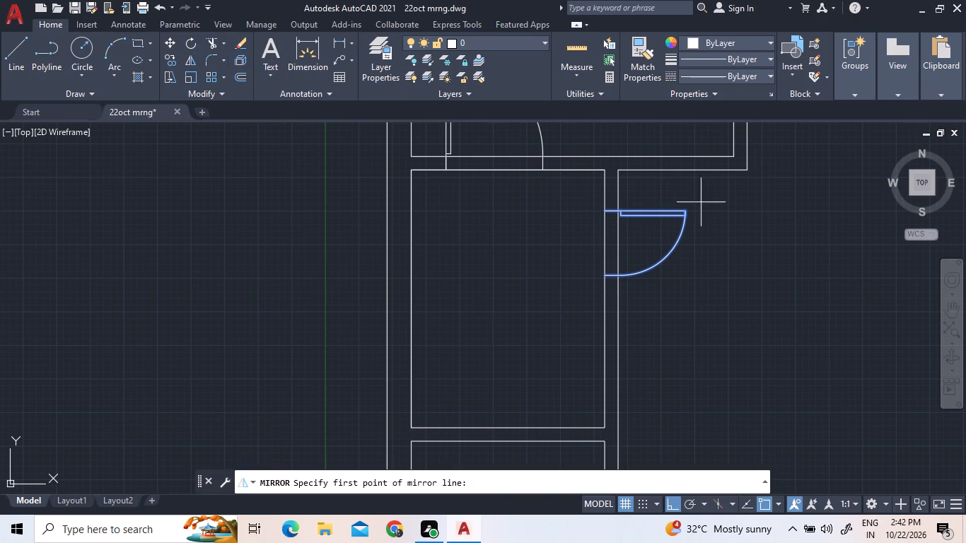
scroll(675, 296, "up", 2)
scroll(502, 249, "up", 3)
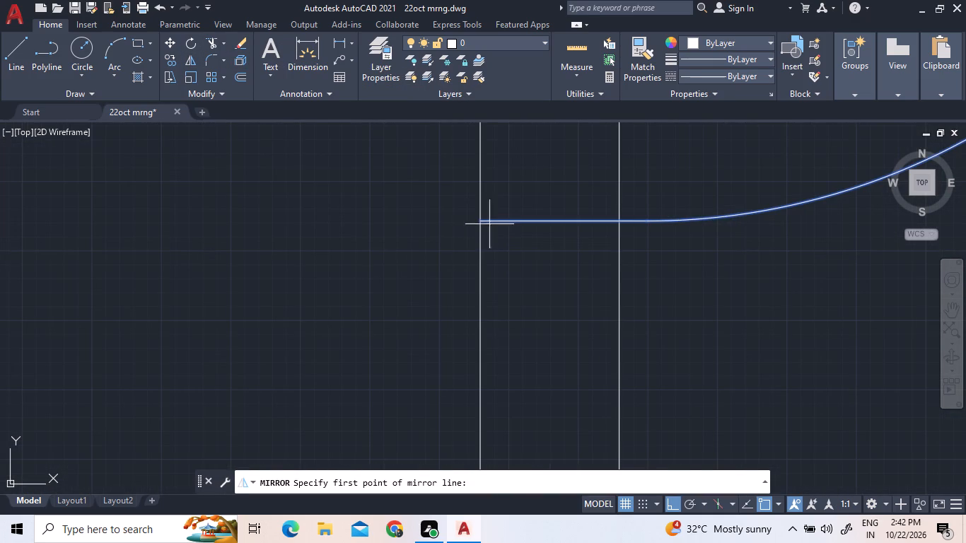
left_click(486, 218)
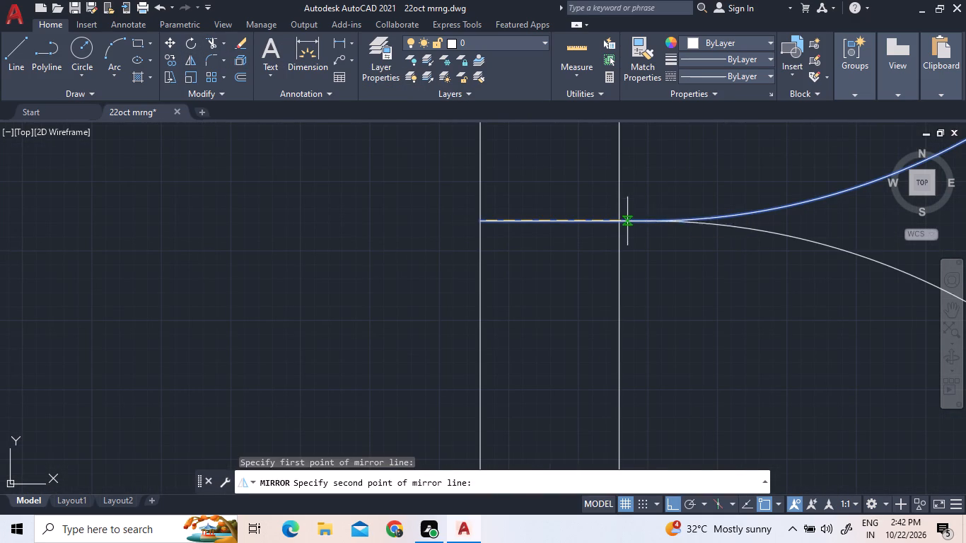
left_click(620, 223)
scroll(620, 223, "down", 5)
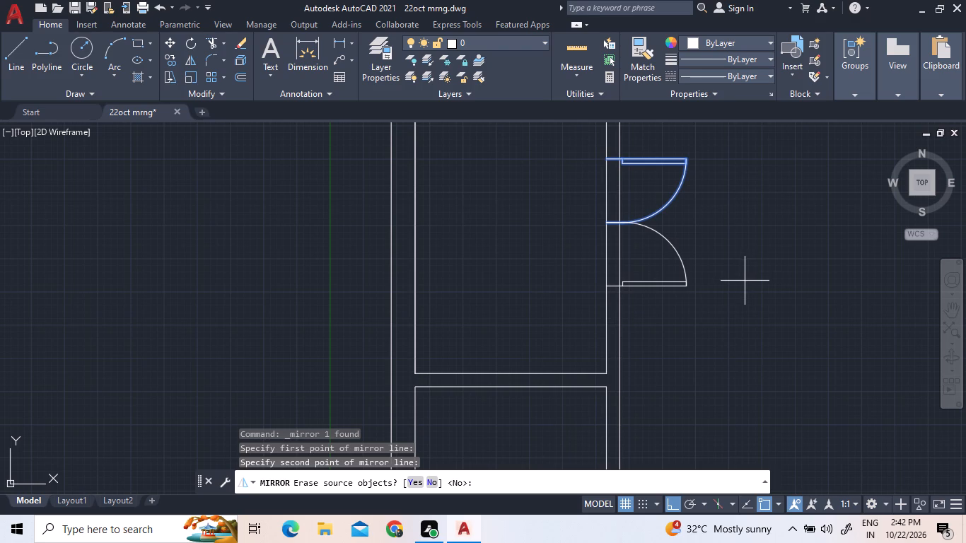
scroll(738, 285, "down", 1)
middle_click_drag(726, 256, 593, 246)
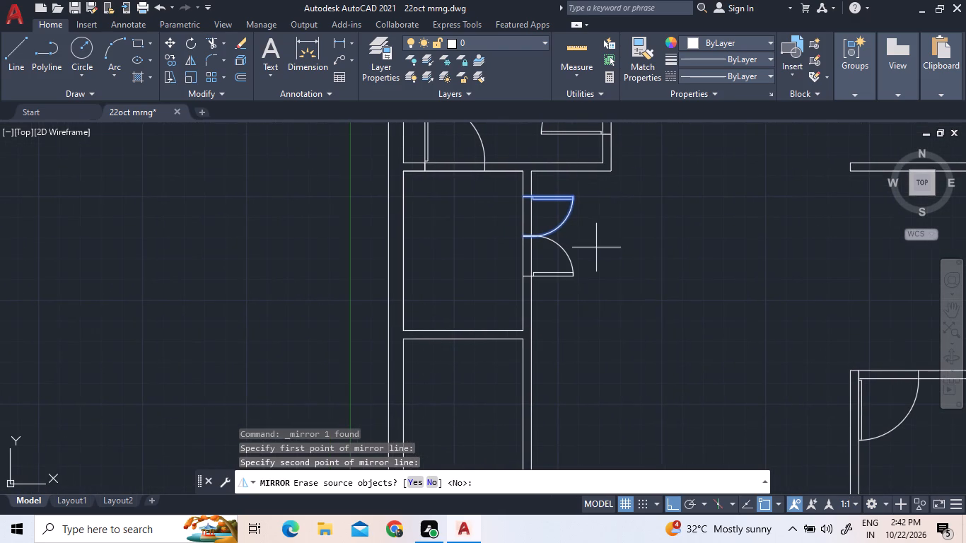
left_click(589, 288)
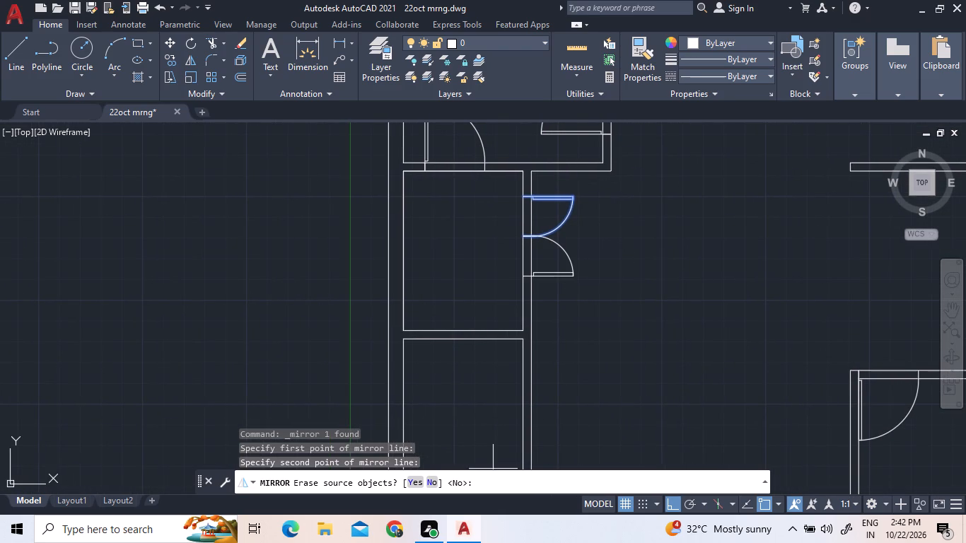
left_click(436, 478)
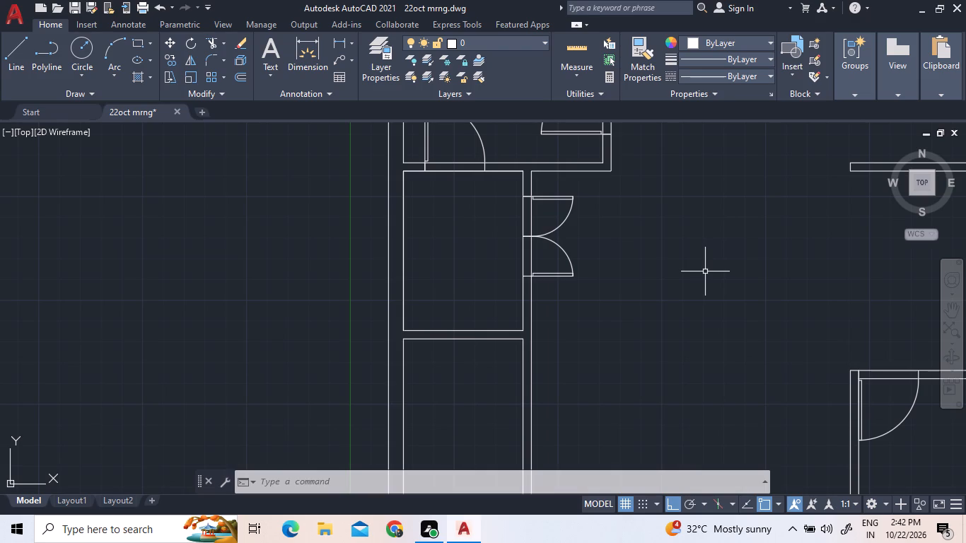
Trim the wall lines across the upper-left room's two door openings, in its bottom wall and its right wall.
scroll(707, 269, "down", 1)
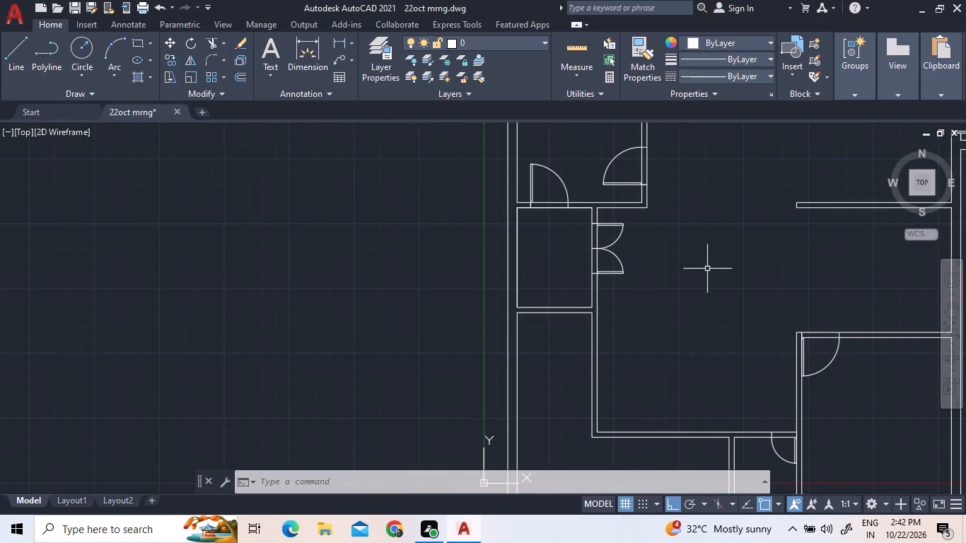
middle_click_drag(707, 269, 520, 283)
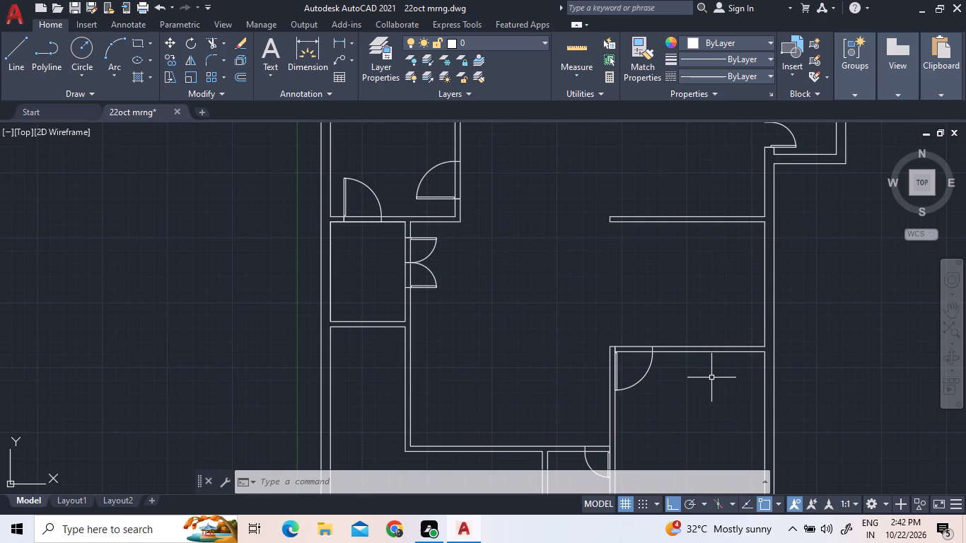
left_click(206, 47)
left_click(366, 245)
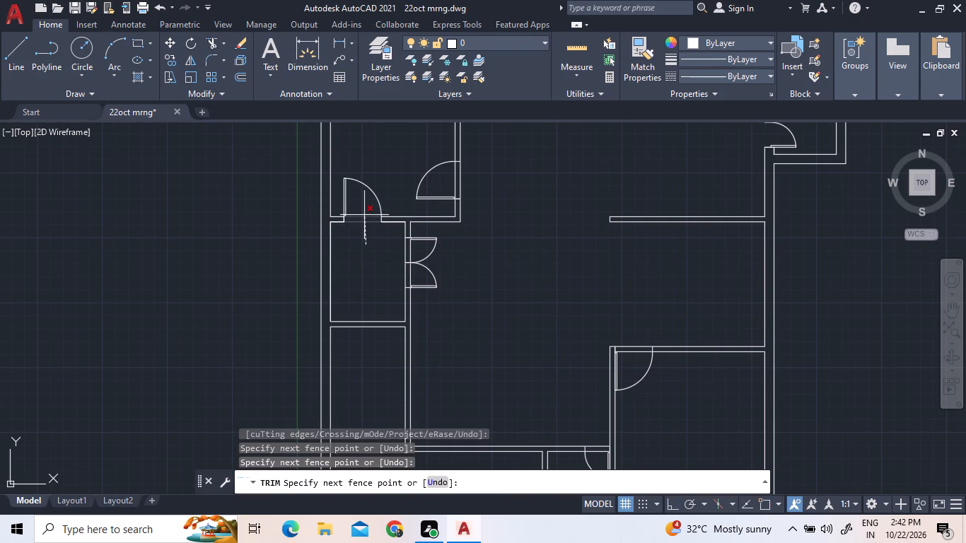
left_click(364, 215)
left_click(467, 182)
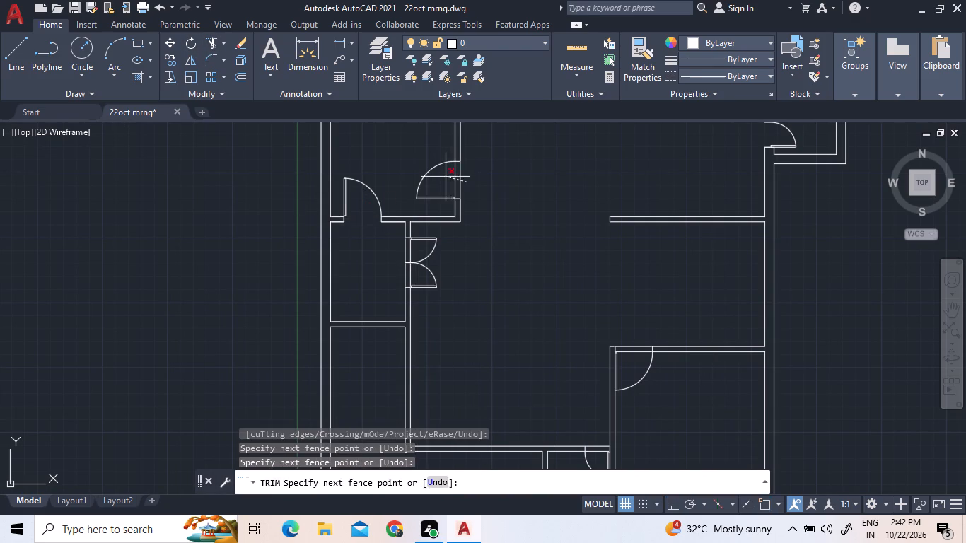
left_click(443, 177)
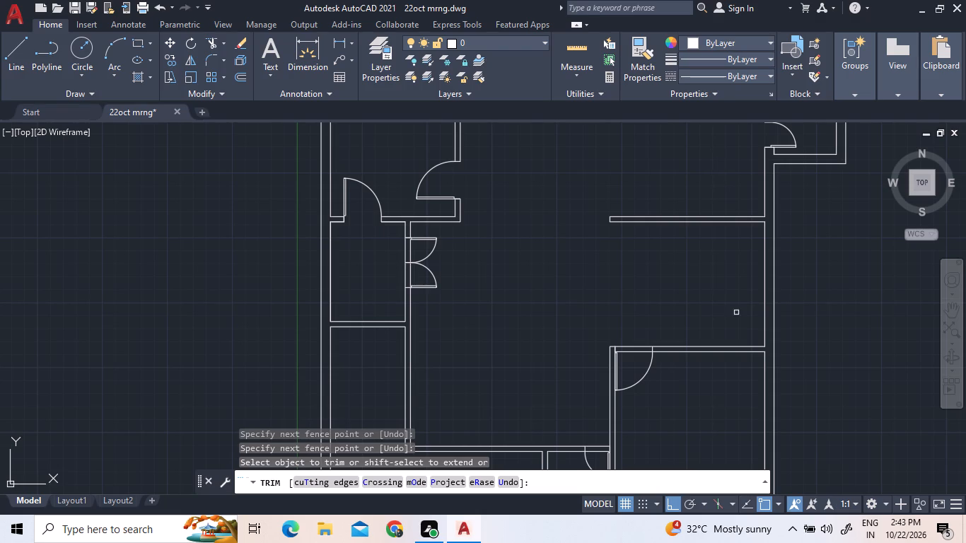
Trim the wall lines across the door openings in the top walls of the lower-right room and the small room beside it.
left_click_drag(636, 360, 632, 349)
left_click(627, 318)
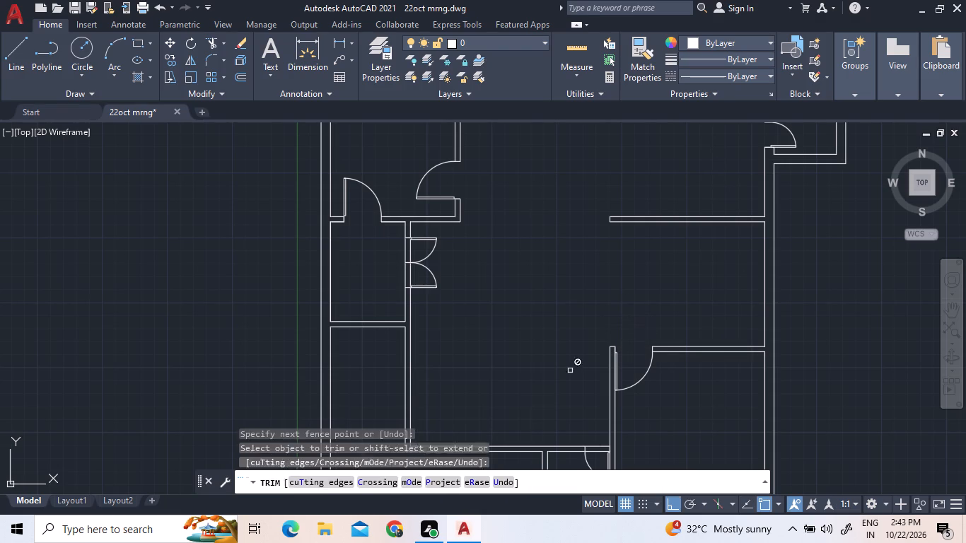
scroll(554, 329, "down", 2)
scroll(566, 395, "up", 3)
left_click(590, 350)
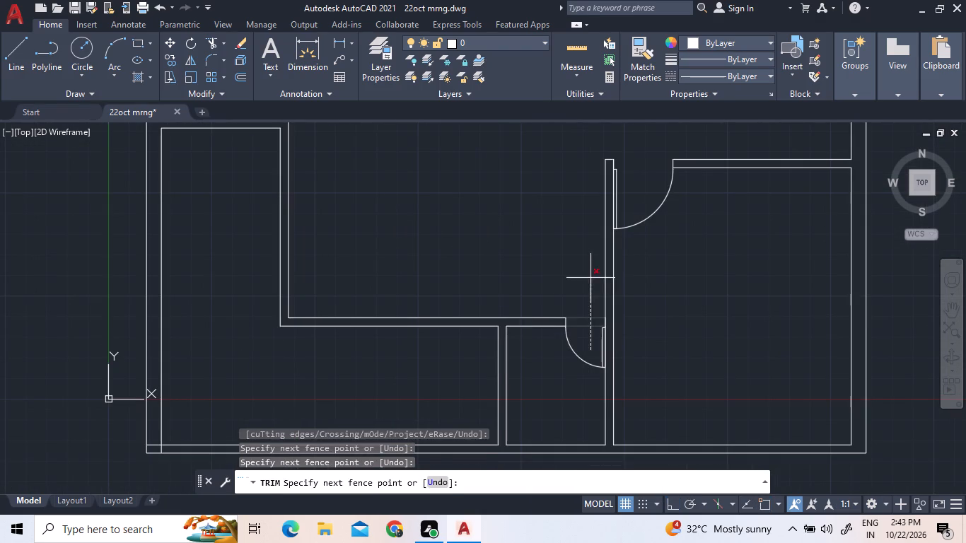
left_click(590, 276)
scroll(682, 395, "down", 1)
scroll(405, 310, "down", 1)
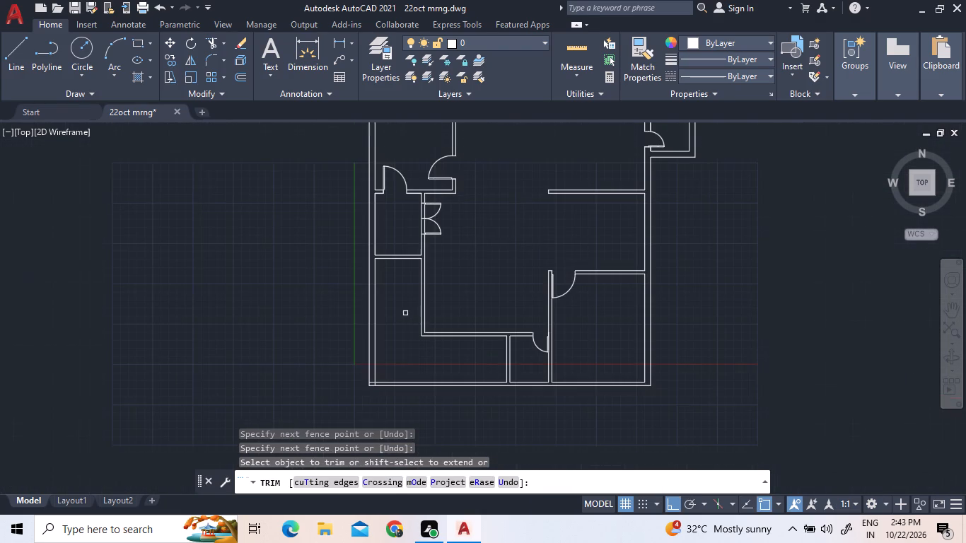
Trim the wall lines across both leaves of the double door opening in the small left room's right wall.
scroll(433, 202, "up", 3)
left_click(432, 221)
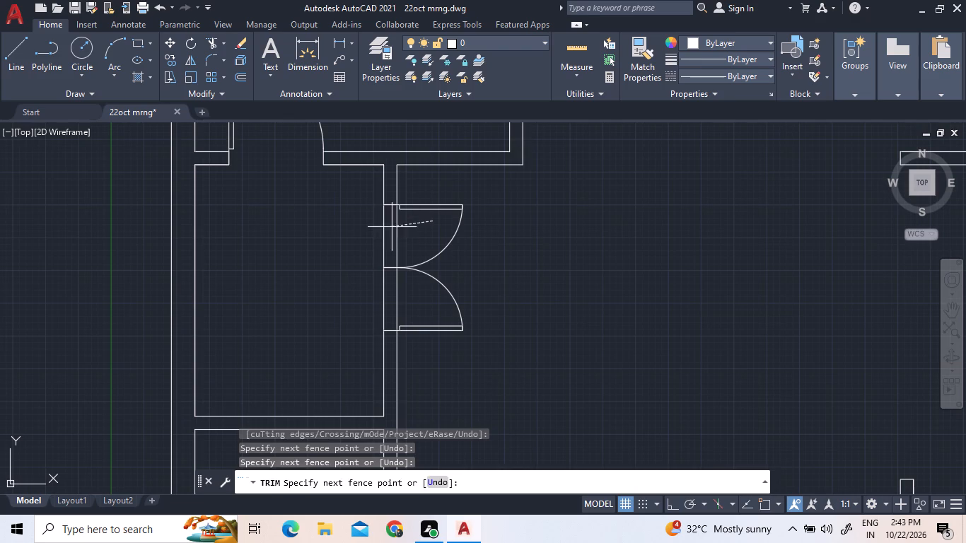
left_click(373, 231)
left_click(421, 299)
left_click(355, 298)
scroll(405, 297, "down", 2)
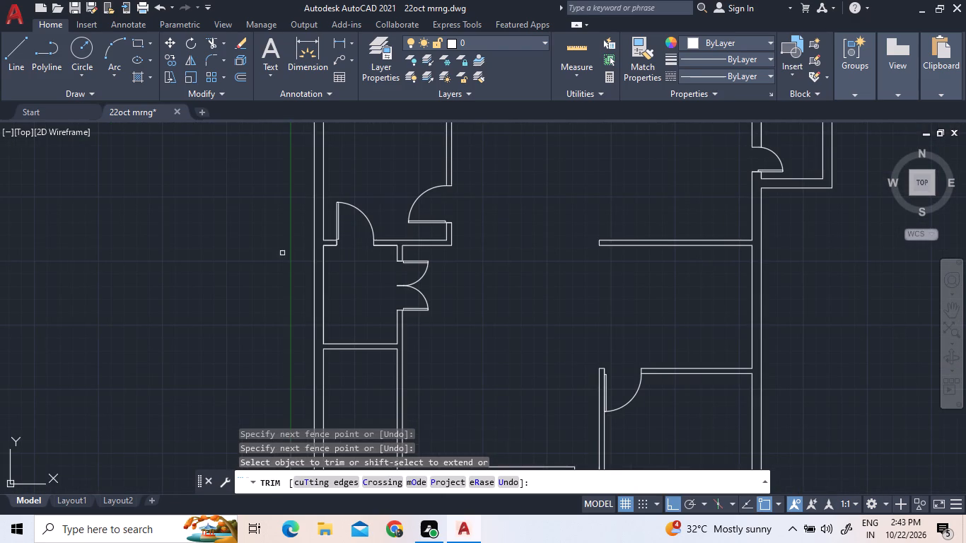
right_click(494, 289)
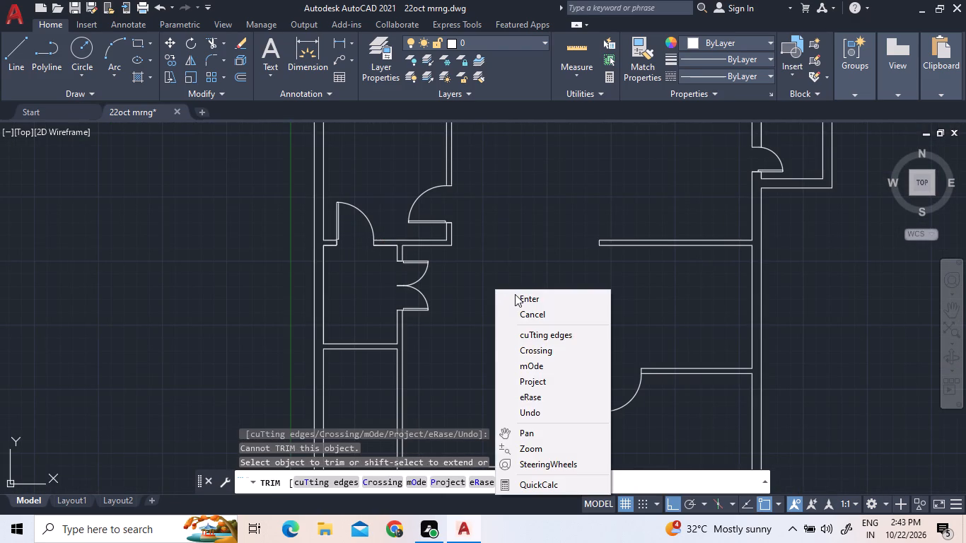
left_click(515, 294)
Examine the small left room's double door, the adjoining walls and the overall floor plan.
middle_click_drag(515, 291, 415, 250)
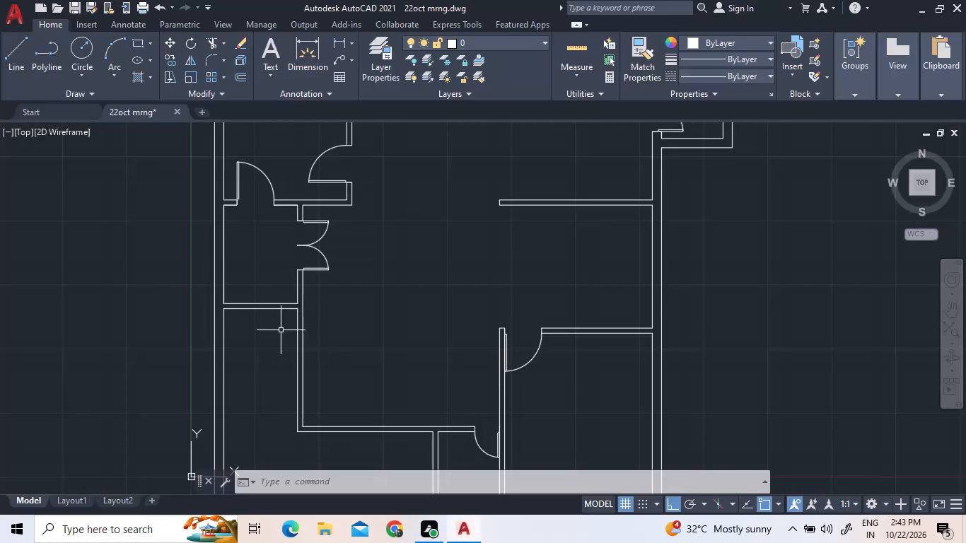
scroll(268, 313, "up", 2)
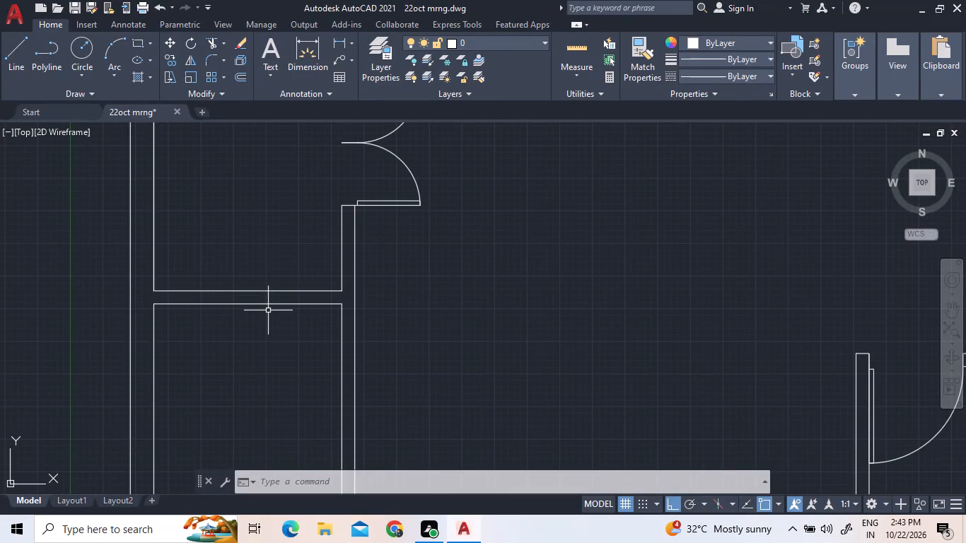
scroll(450, 274, "down", 2)
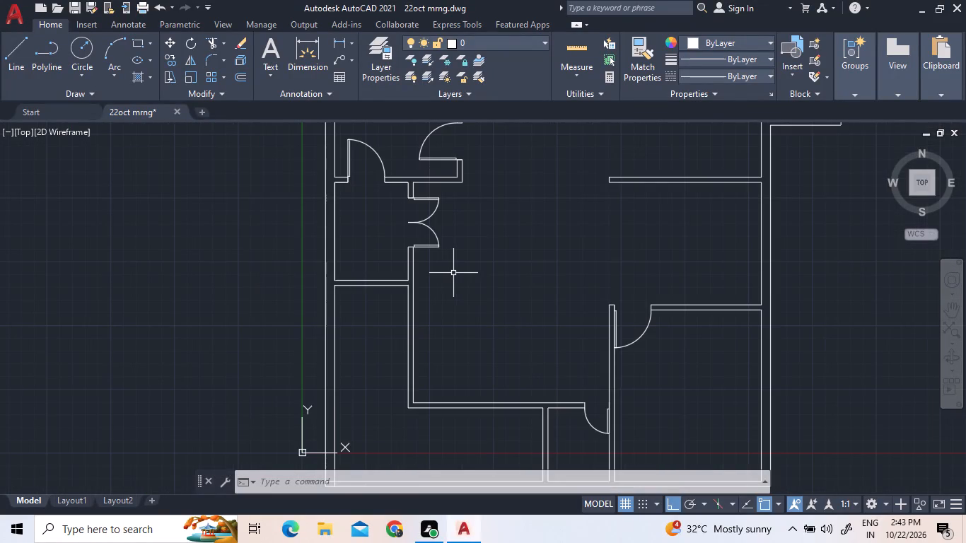
scroll(426, 230, "up", 1)
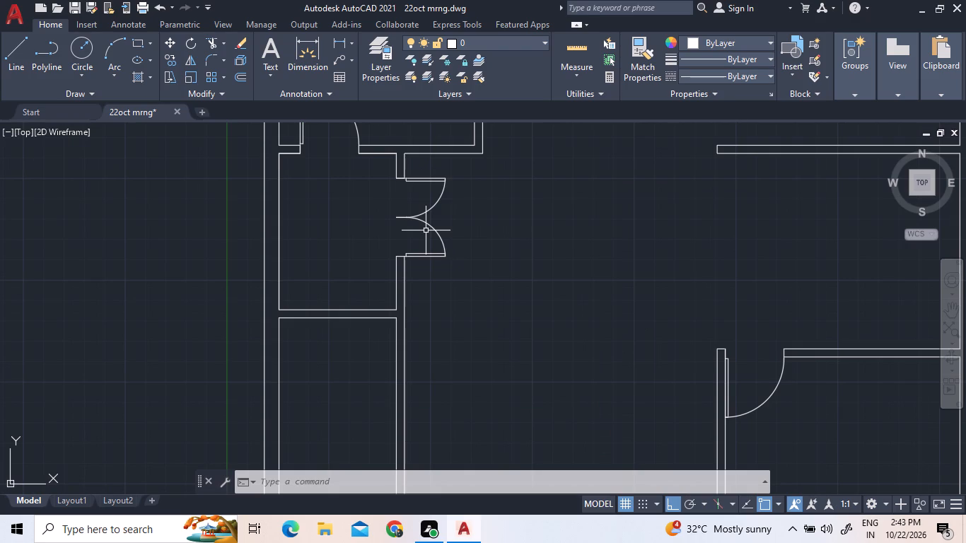
scroll(426, 230, "down", 2)
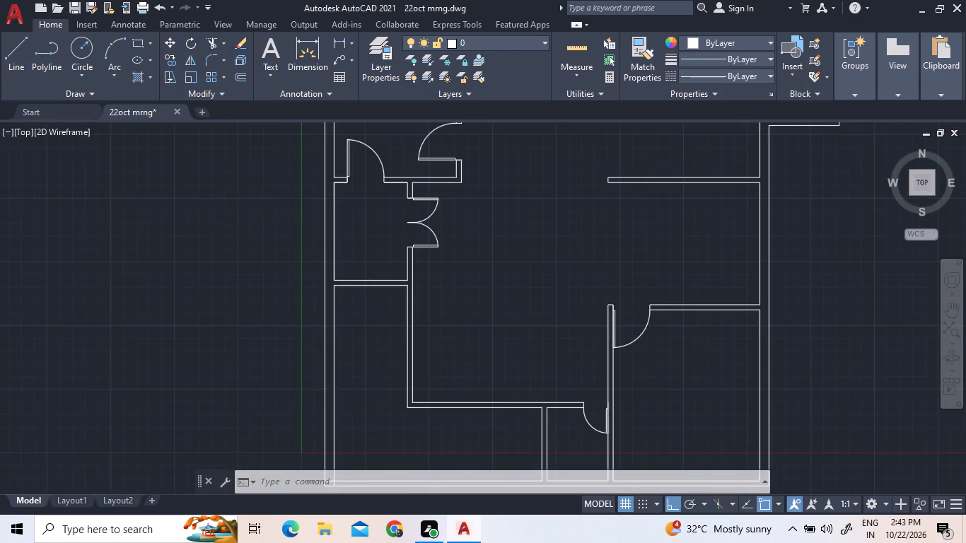
scroll(439, 214, "up", 3)
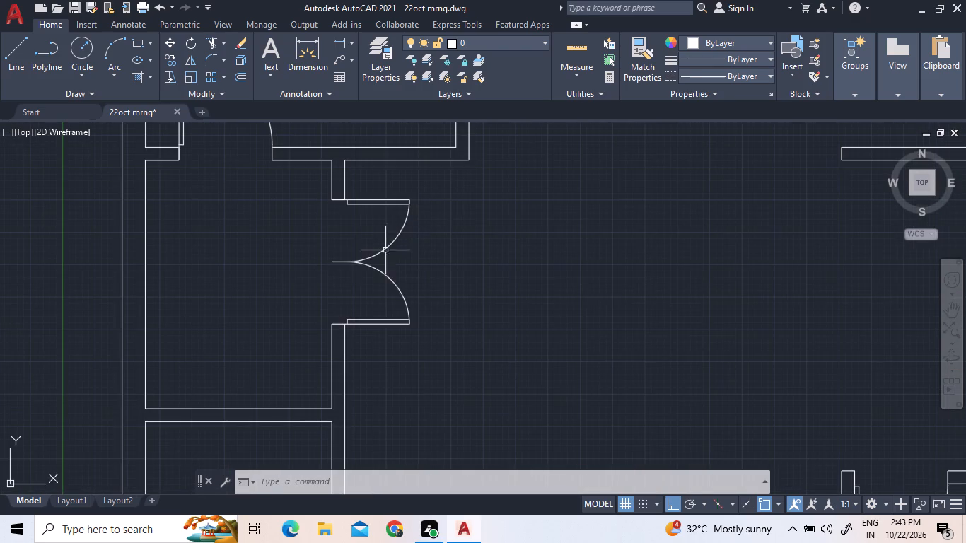
scroll(351, 264, "up", 2)
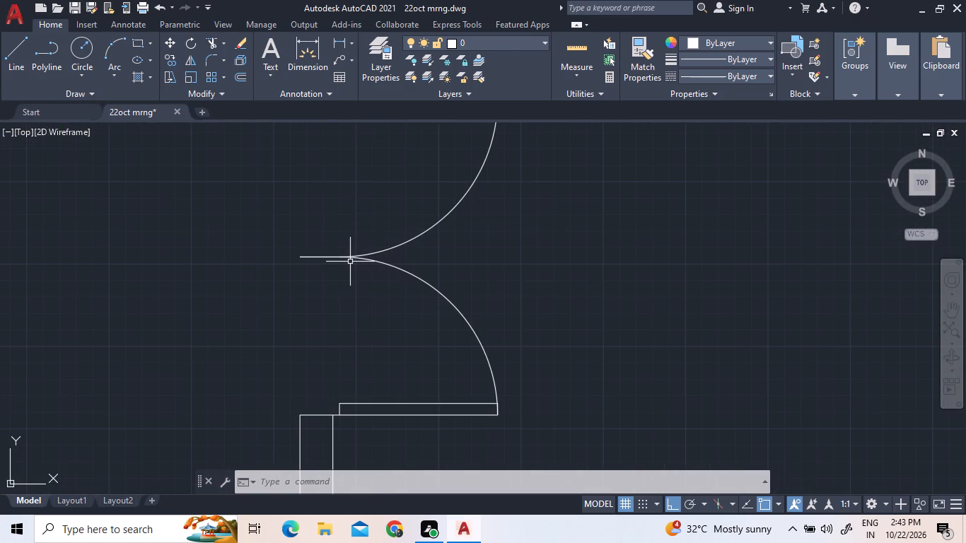
scroll(349, 260, "down", 3)
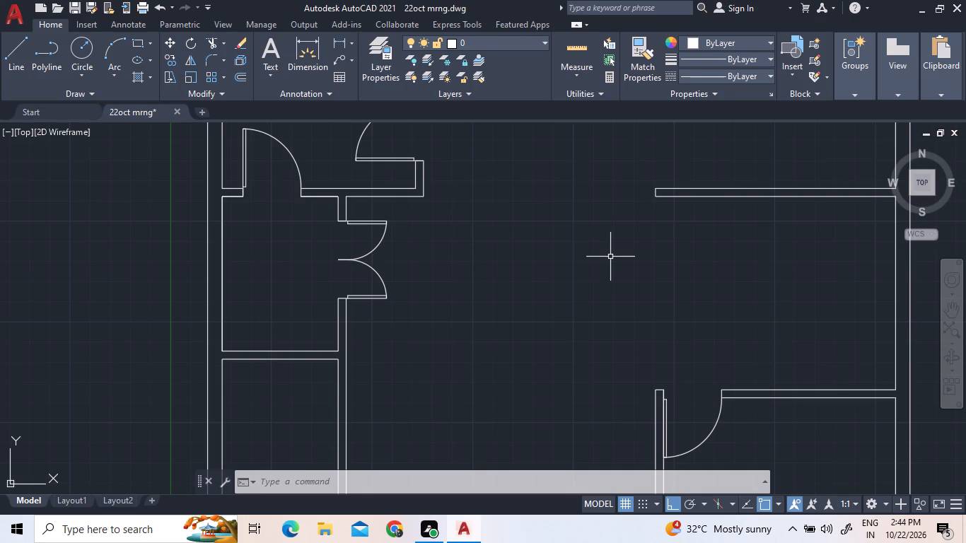
middle_click_drag(610, 257, 600, 207)
scroll(599, 207, "down", 1)
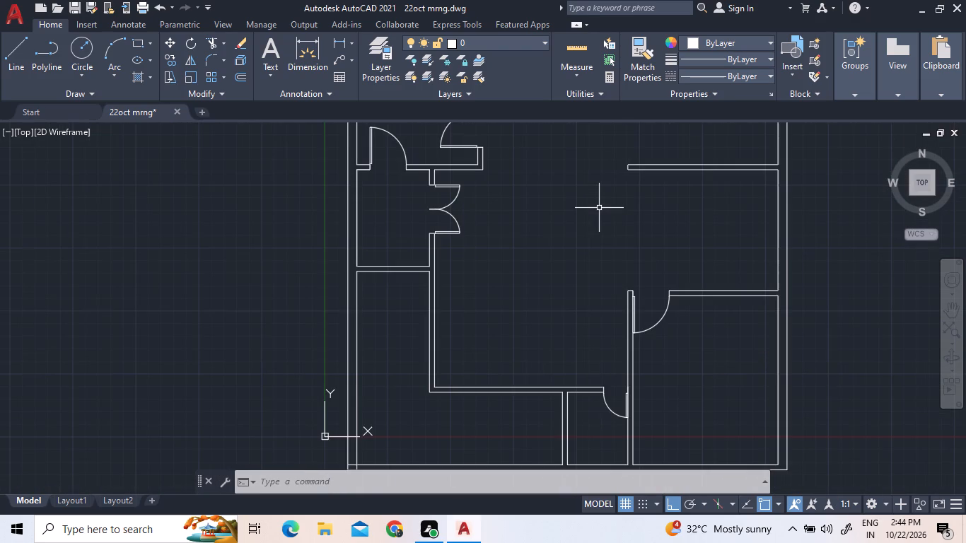
scroll(599, 208, "down", 1)
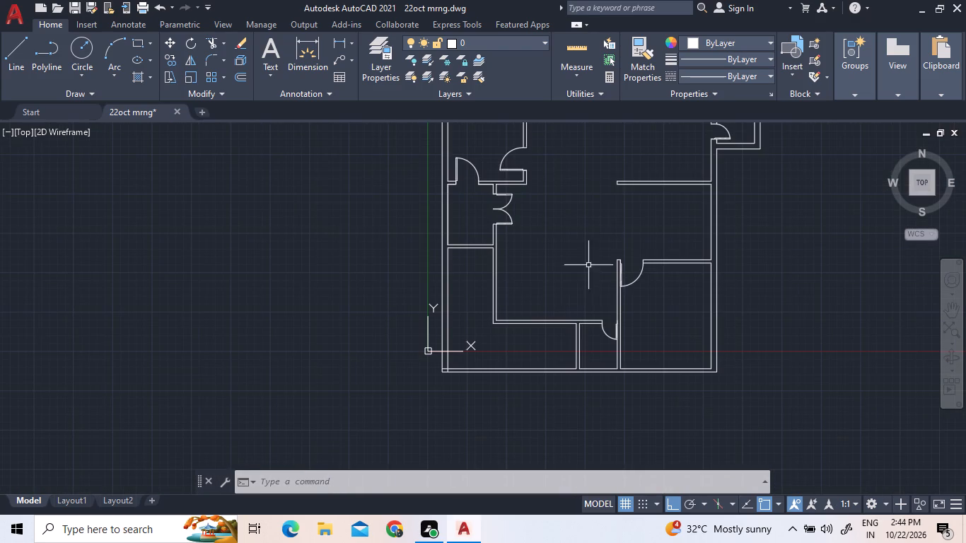
scroll(562, 378, "up", 2)
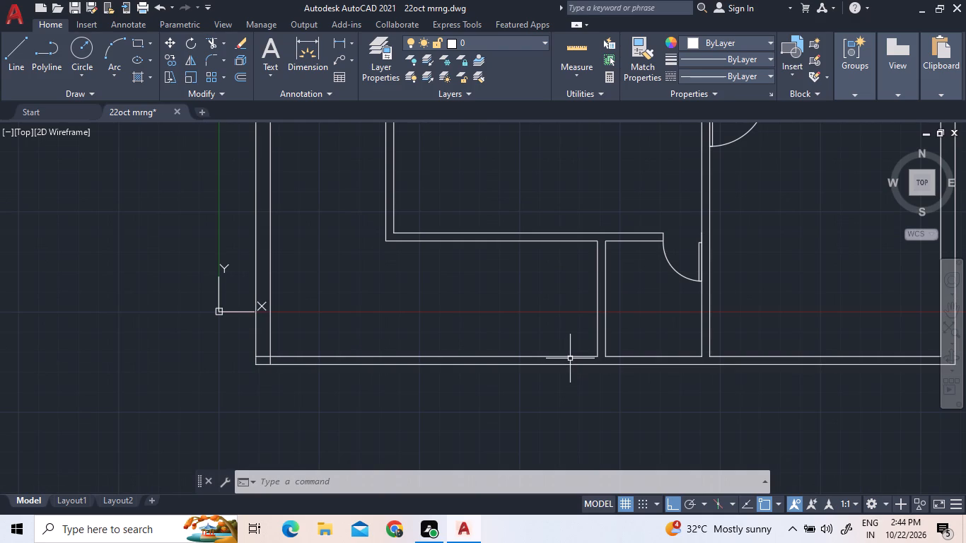
scroll(567, 447, "down", 2)
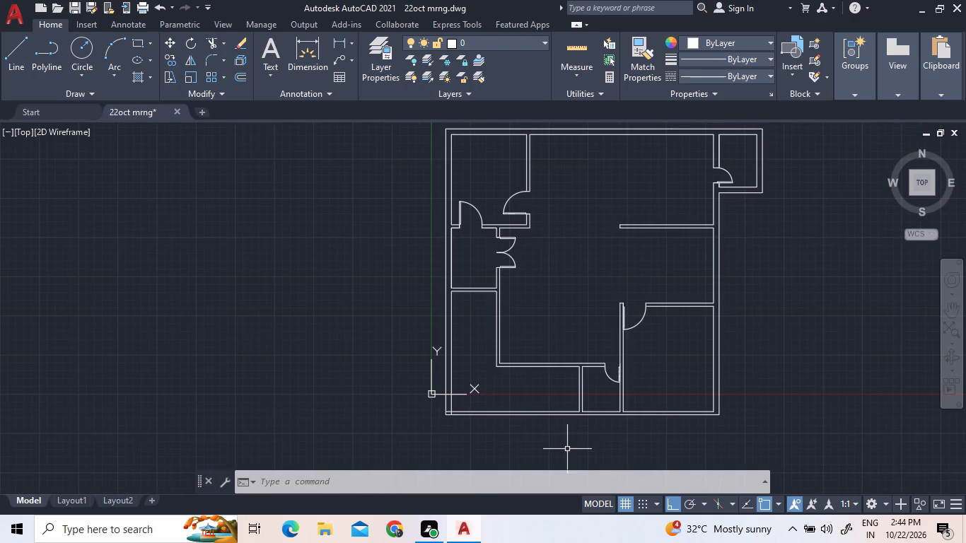
Extend the small left room's top and bottom wall lines to the building's outer left wall line.
scroll(512, 222, "up", 1)
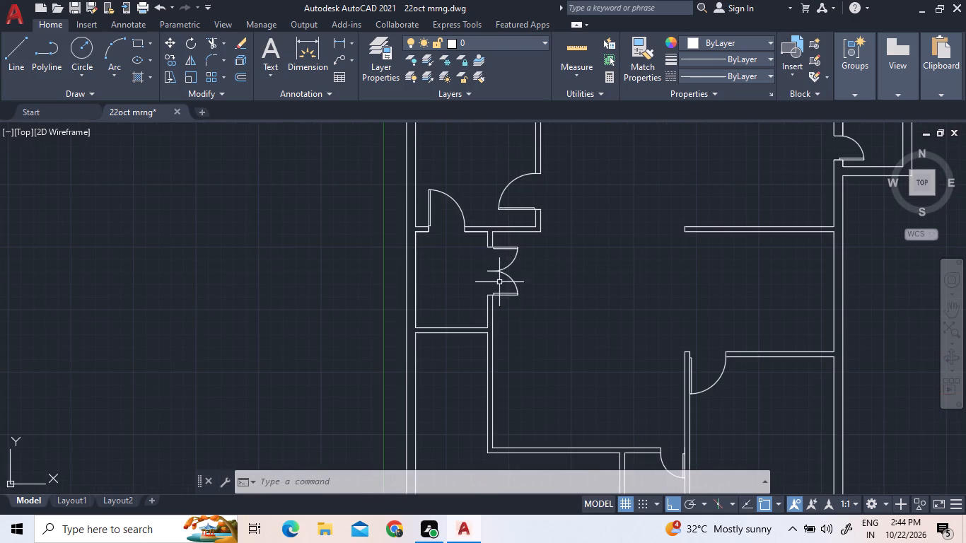
scroll(492, 305, "up", 1)
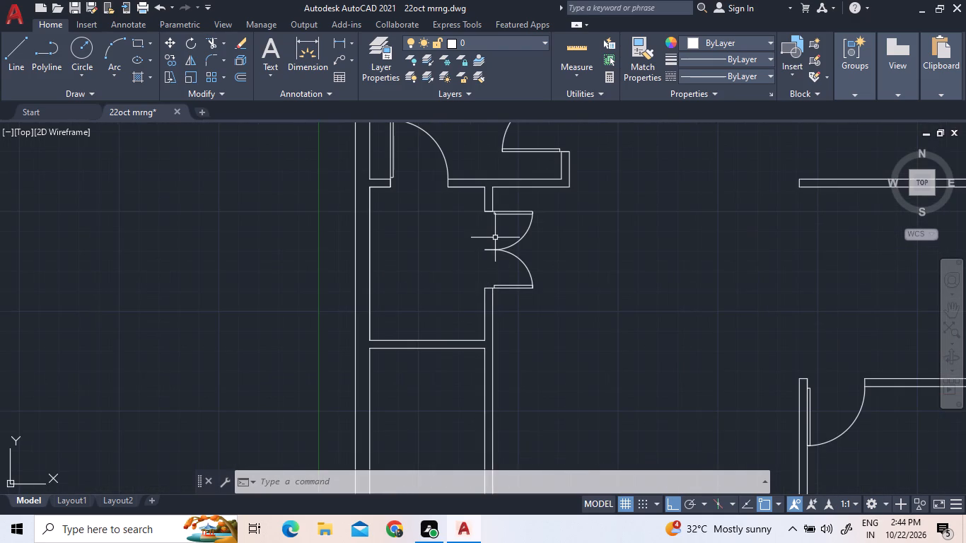
scroll(478, 209, "up", 1)
left_click(224, 37)
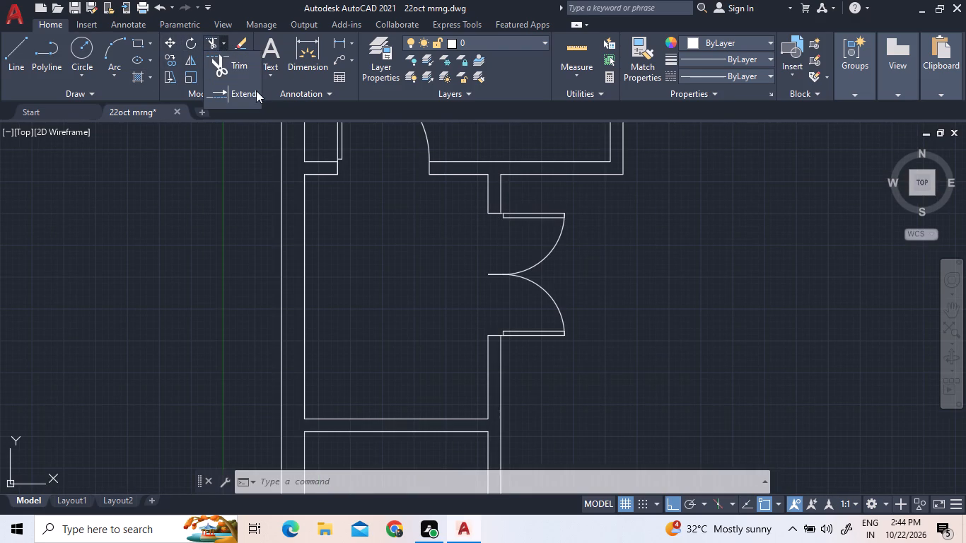
left_click(256, 89)
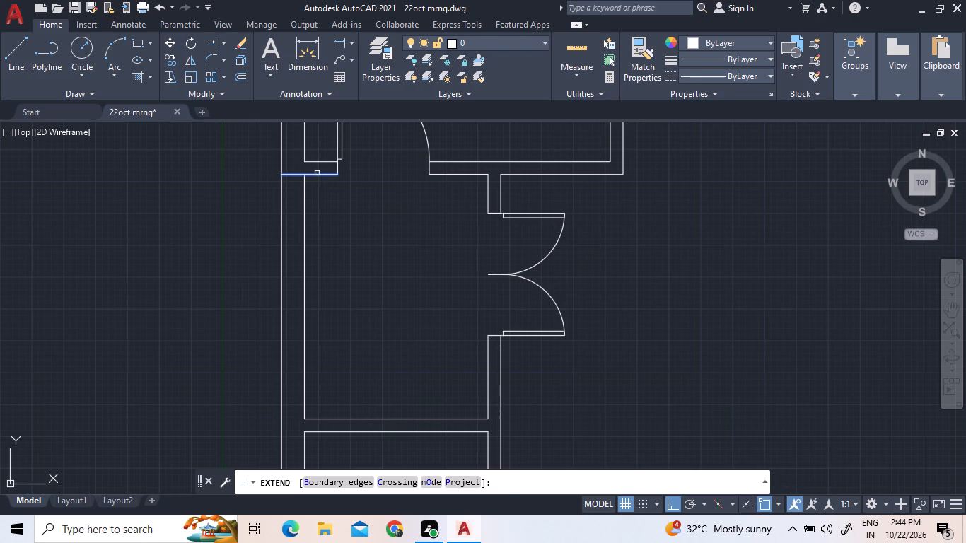
left_click(317, 173)
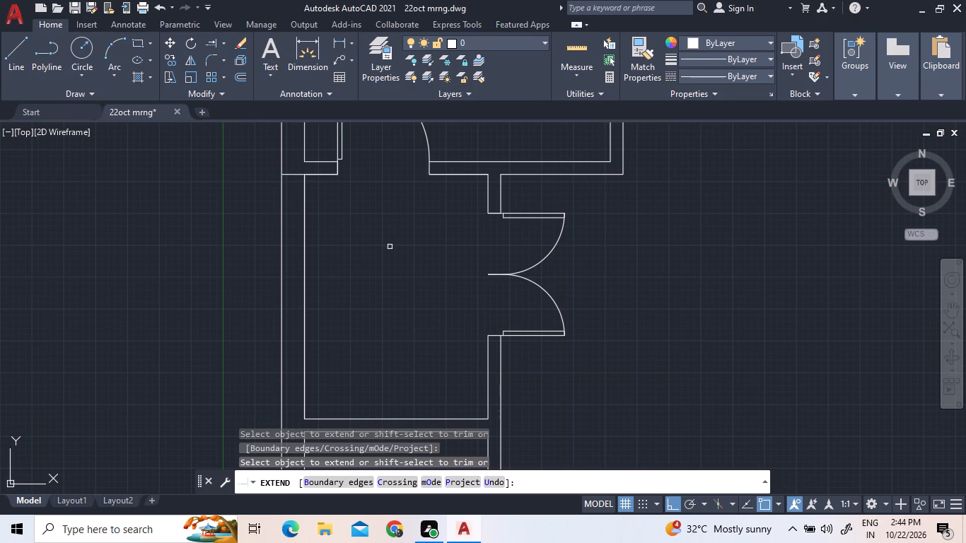
scroll(390, 245, "down", 1)
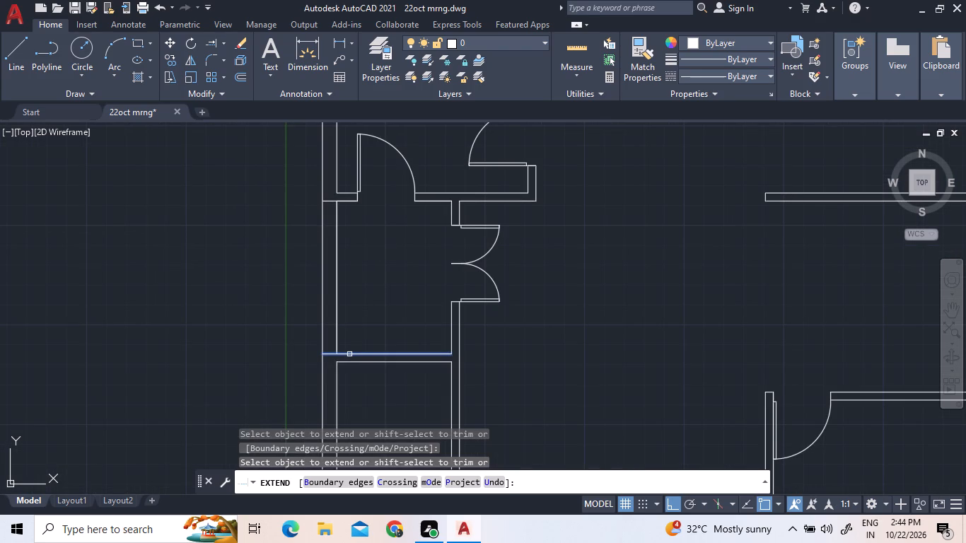
left_click(349, 355)
right_click(352, 327)
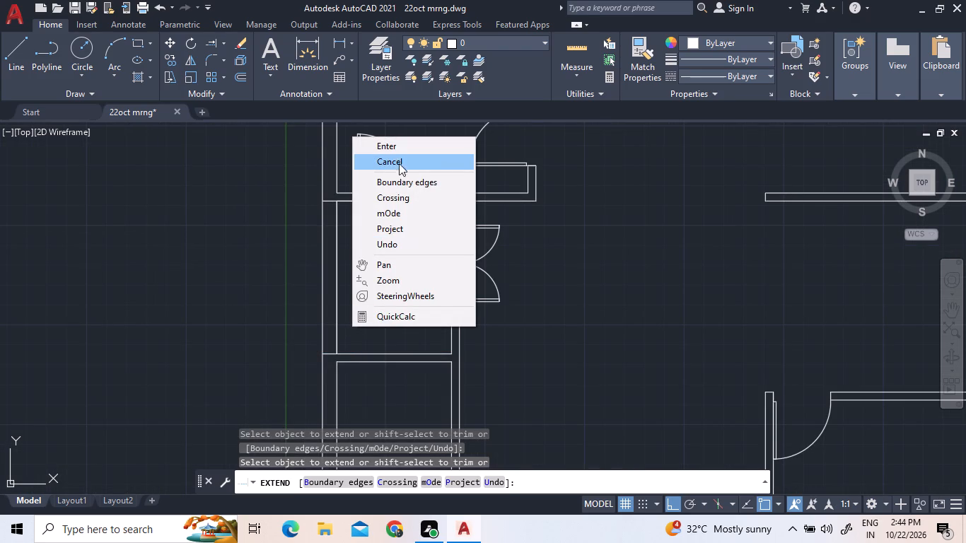
left_click(404, 148)
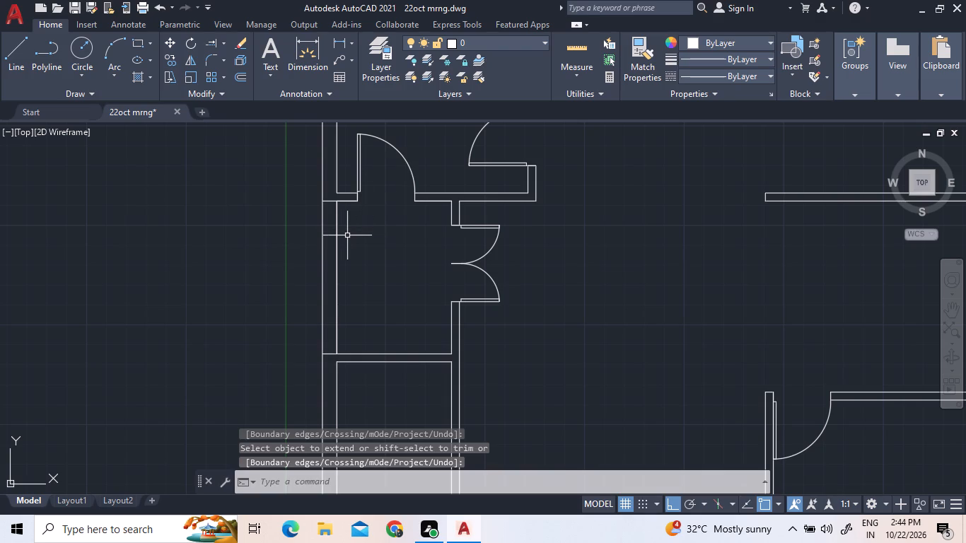
Load the ACAD_ISO02W100 (ISO dash) linetype into the drawing.
left_click(337, 238)
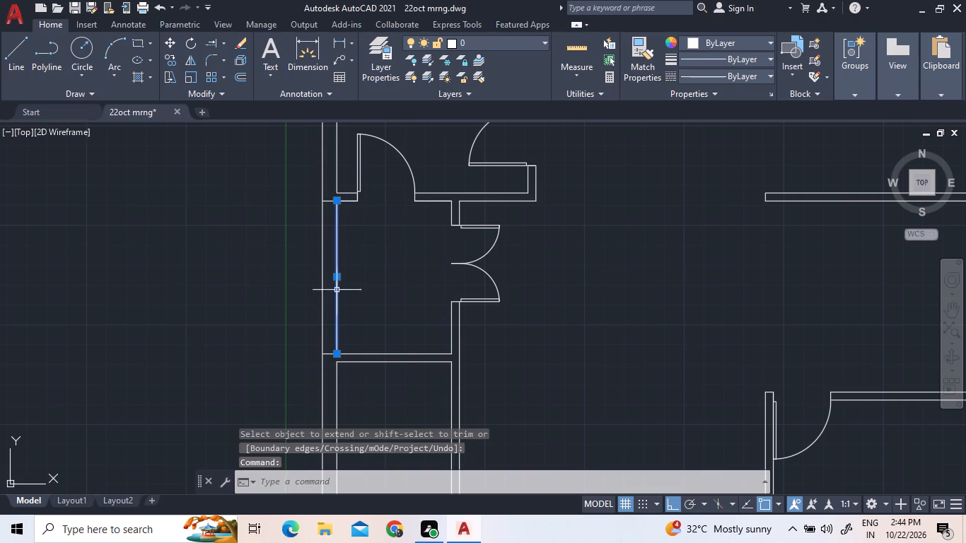
left_click(373, 354)
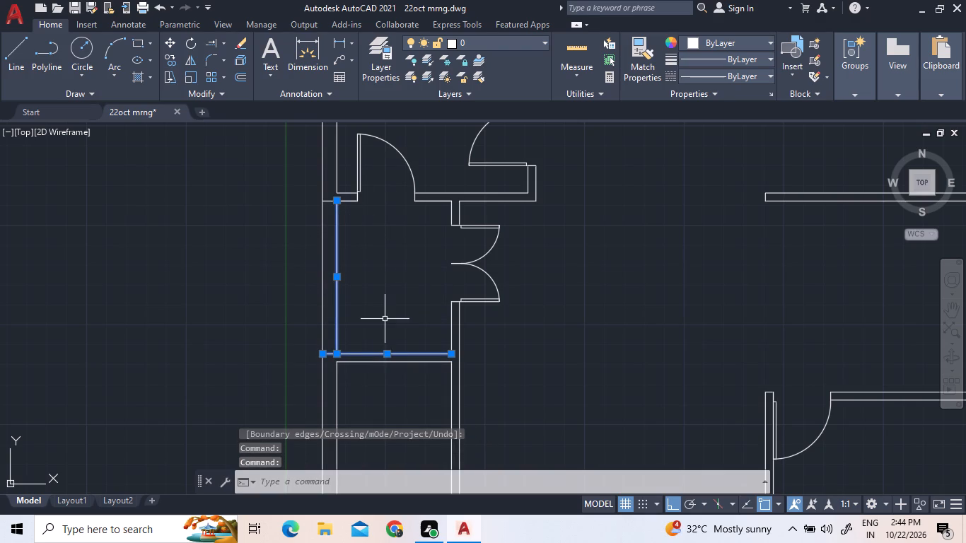
left_click(693, 78)
left_click(715, 141)
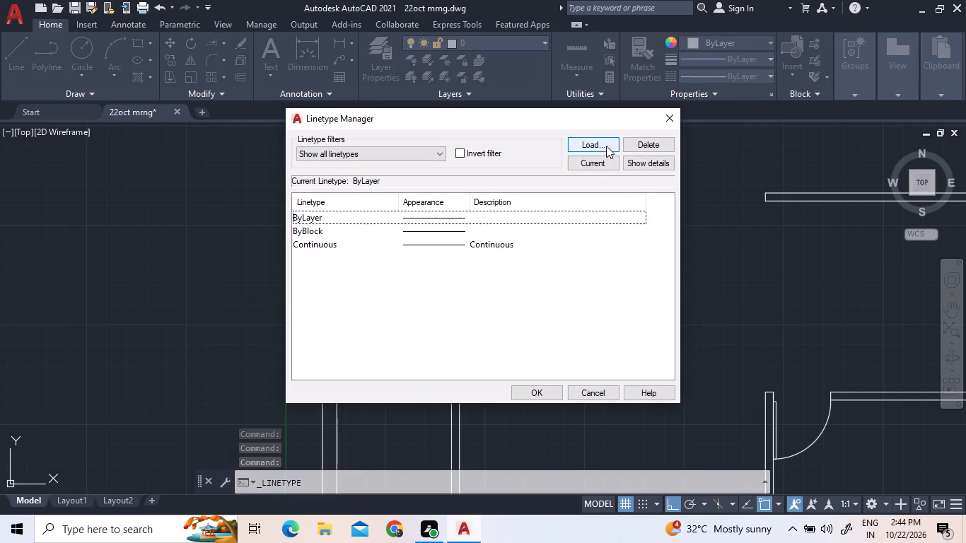
left_click(606, 146)
left_click(517, 241)
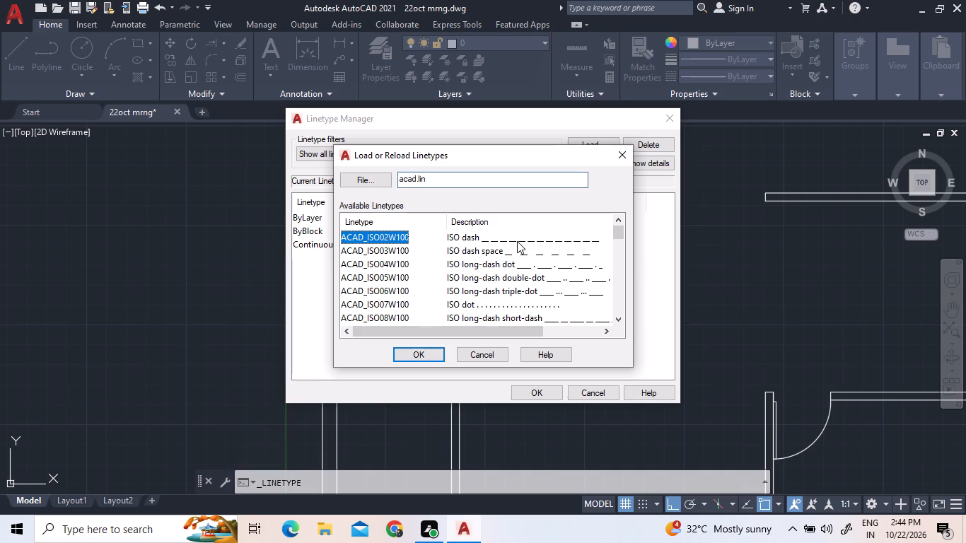
left_click(432, 358)
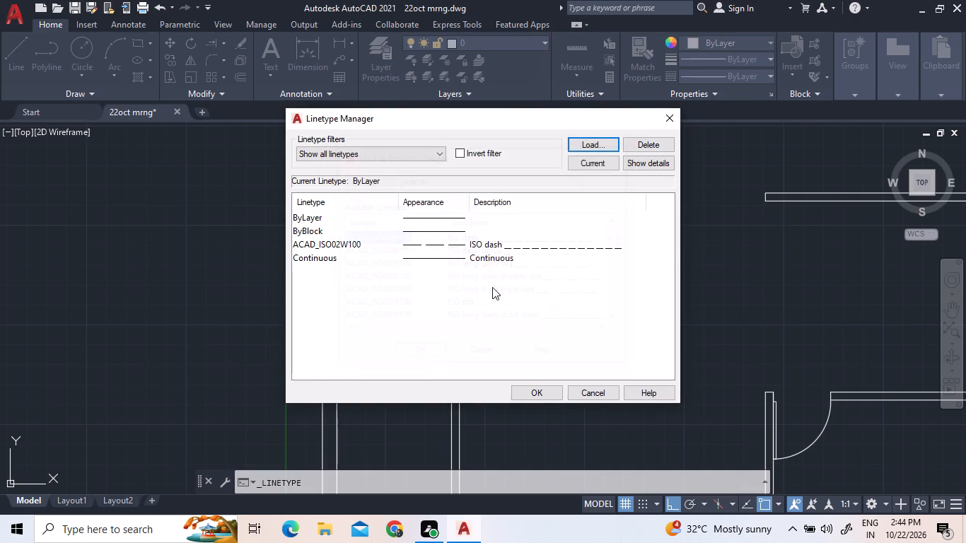
left_click(513, 245)
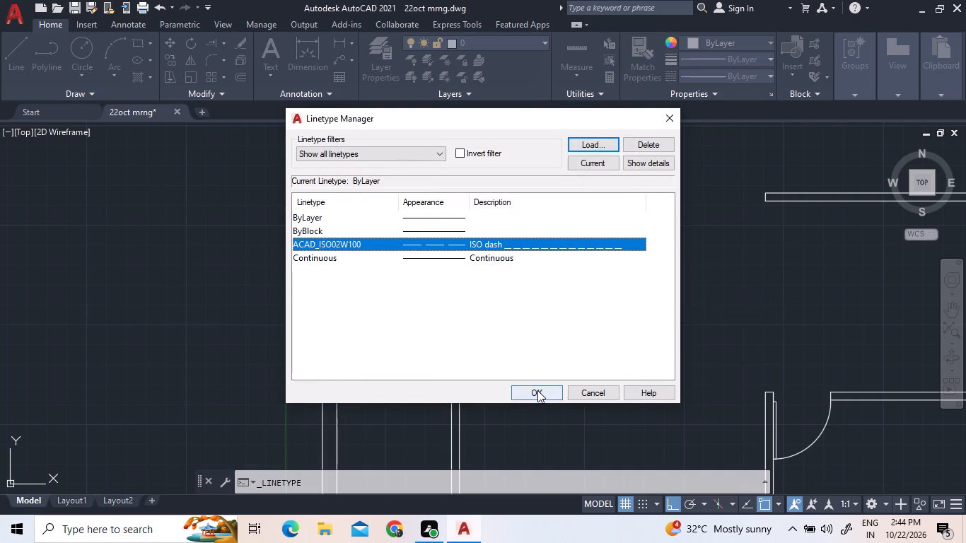
left_click(537, 391)
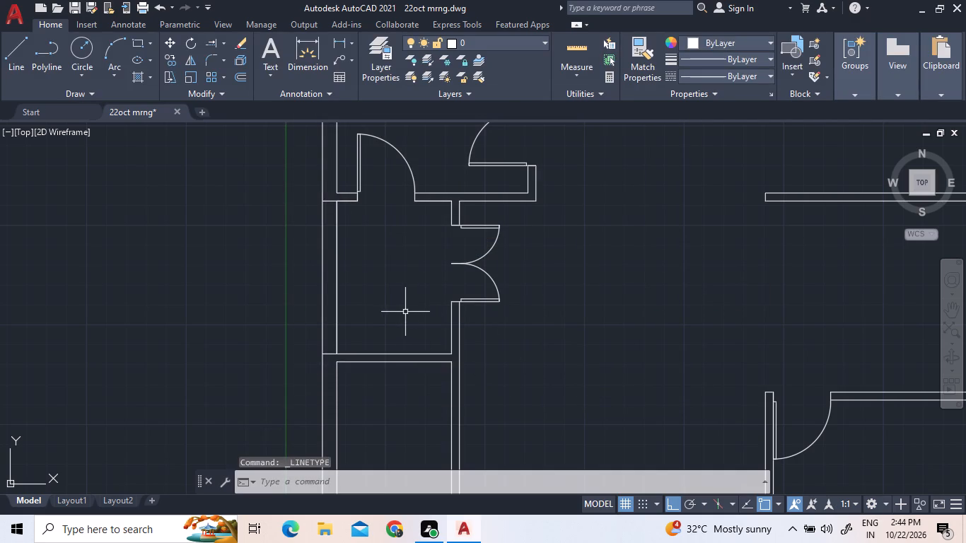
Apply the ACAD_ISO02W100 linetype to the small left room's inner left line and bottom line.
left_click(338, 255)
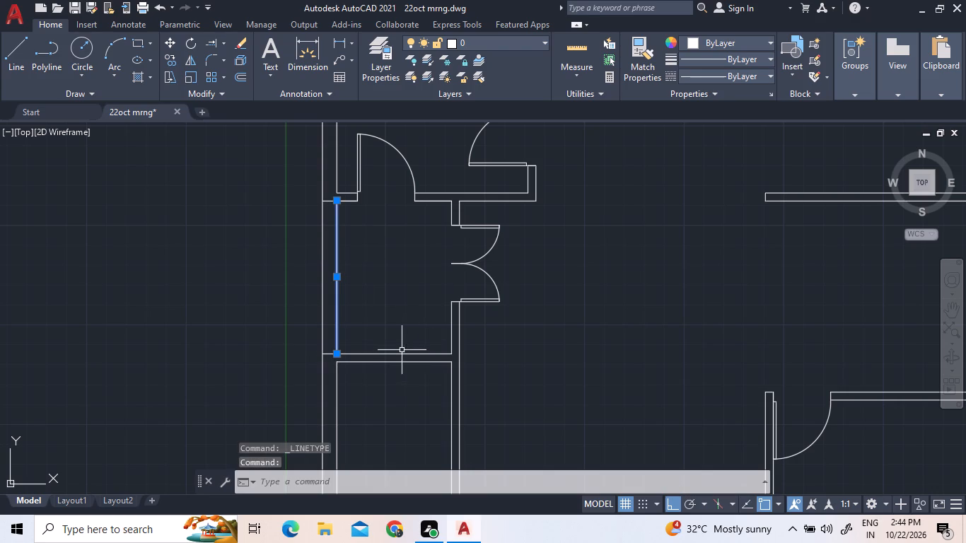
left_click(401, 354)
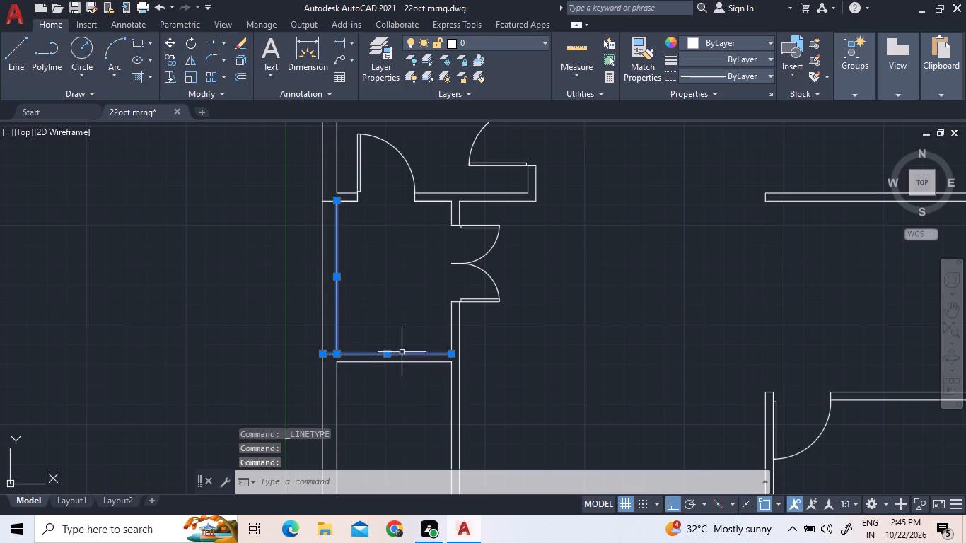
left_click(702, 81)
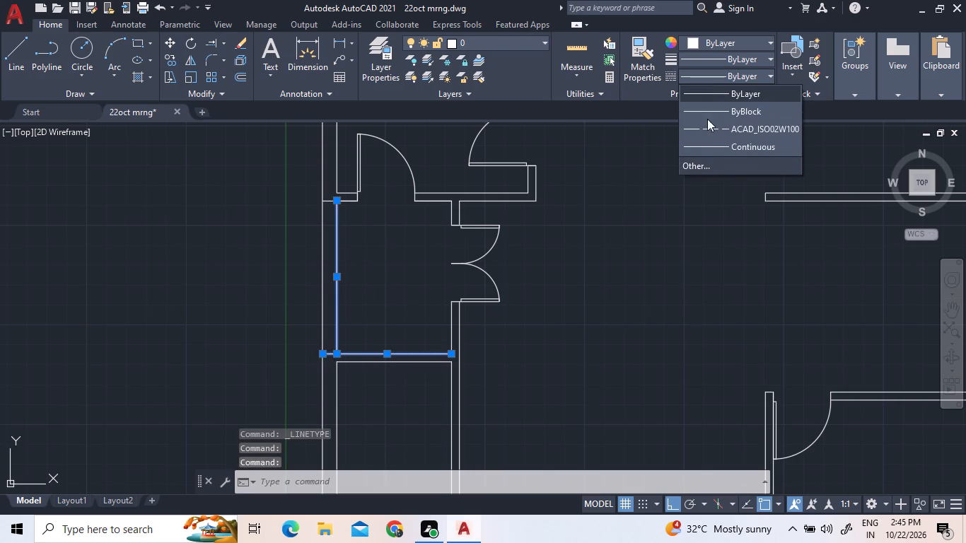
left_click(712, 131)
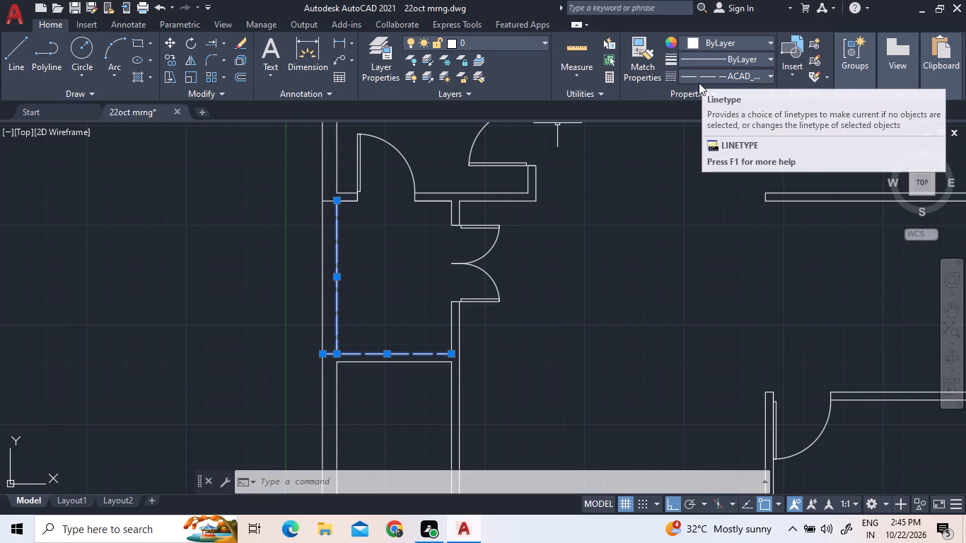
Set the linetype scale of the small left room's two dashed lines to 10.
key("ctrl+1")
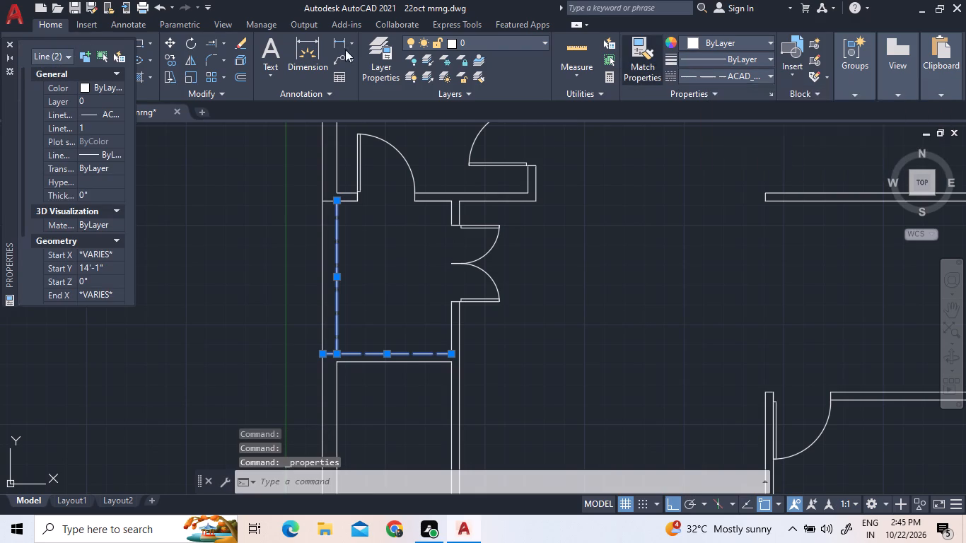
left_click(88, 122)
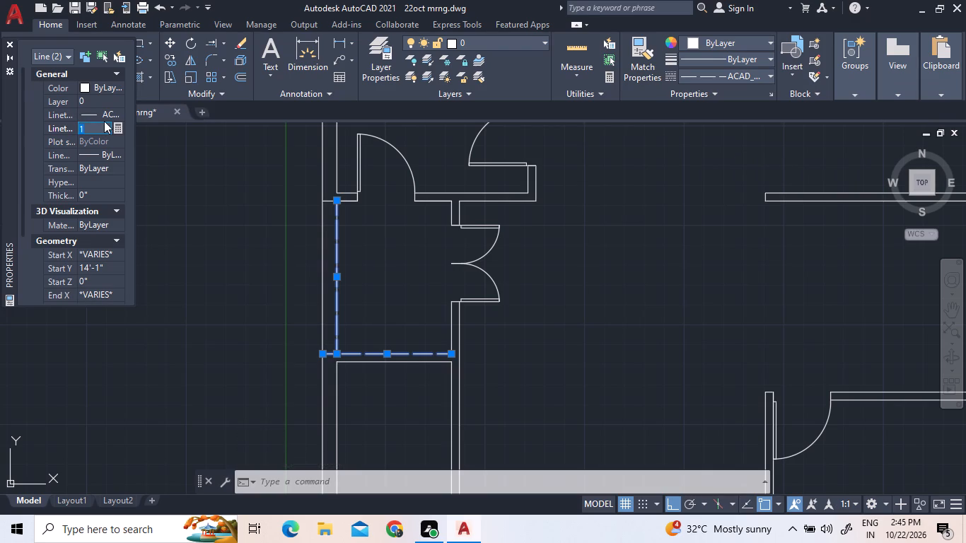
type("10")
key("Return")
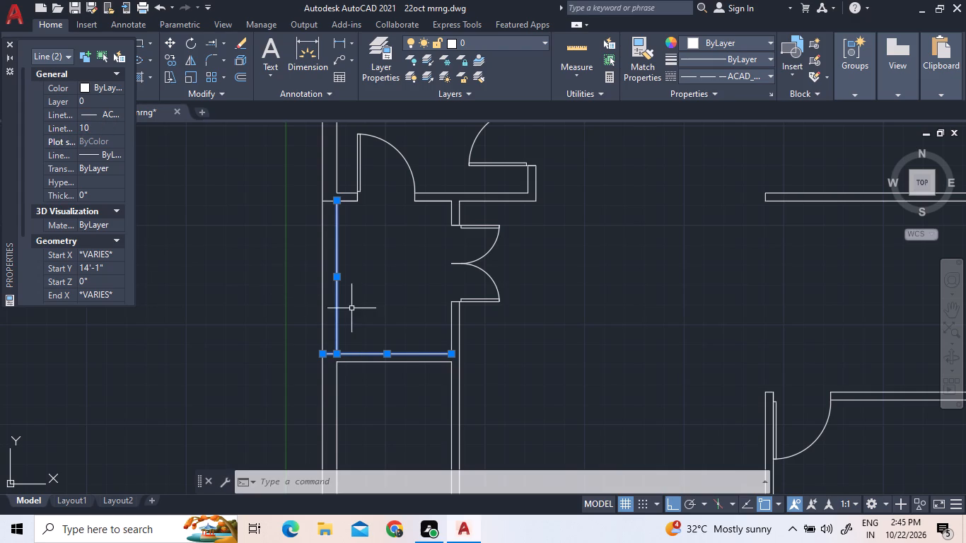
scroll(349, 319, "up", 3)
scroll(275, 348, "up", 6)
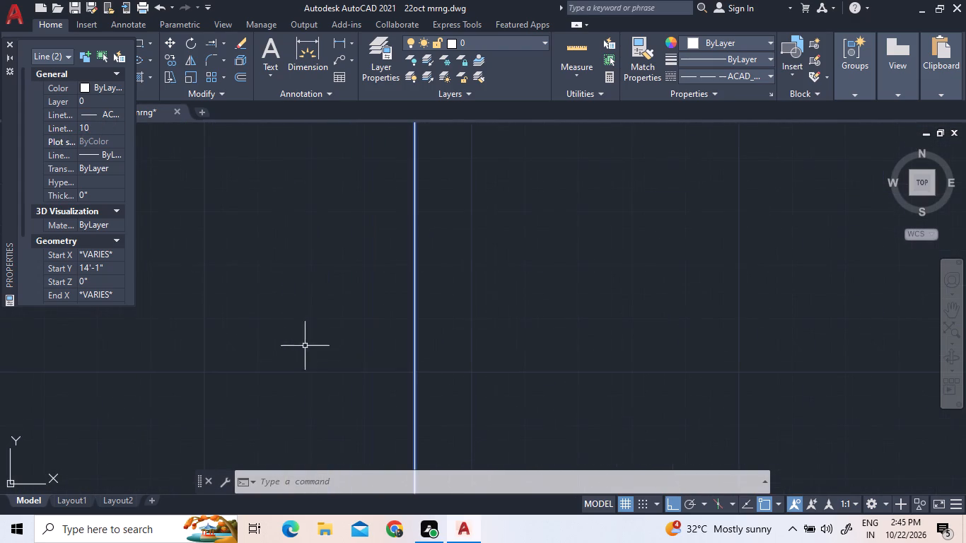
Set the linetype scale of the small left room's two dashed lines to 0.10 and clear the selection.
left_click(93, 124)
type("0.10")
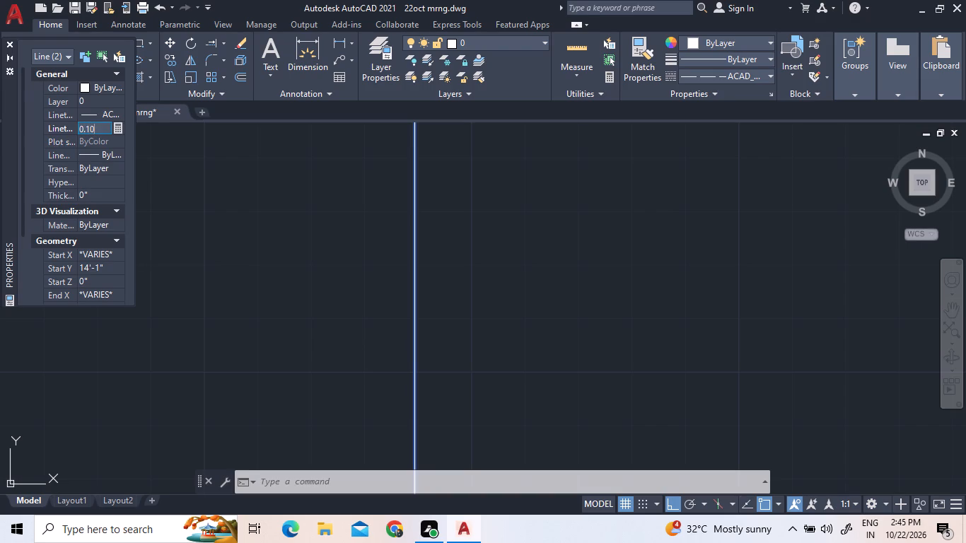
key("Return")
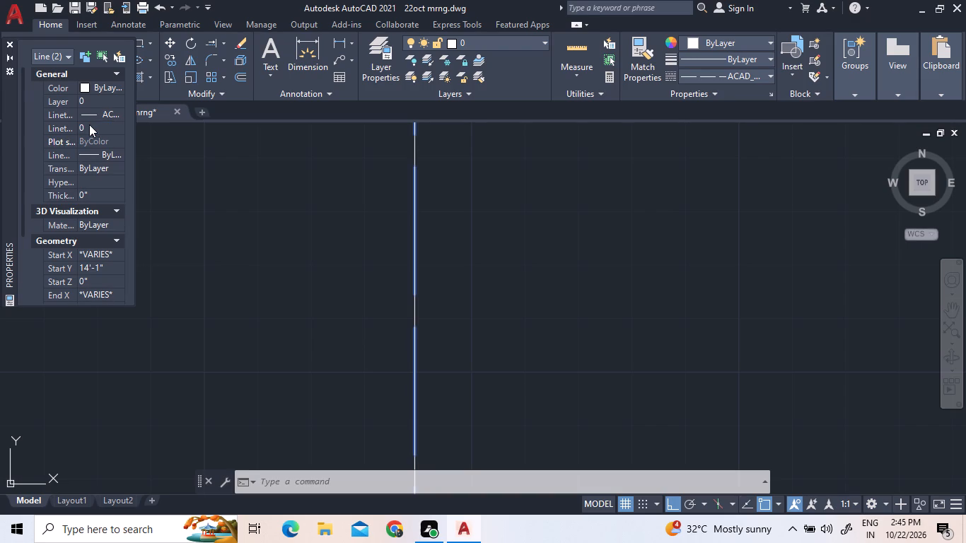
scroll(375, 221, "down", 1)
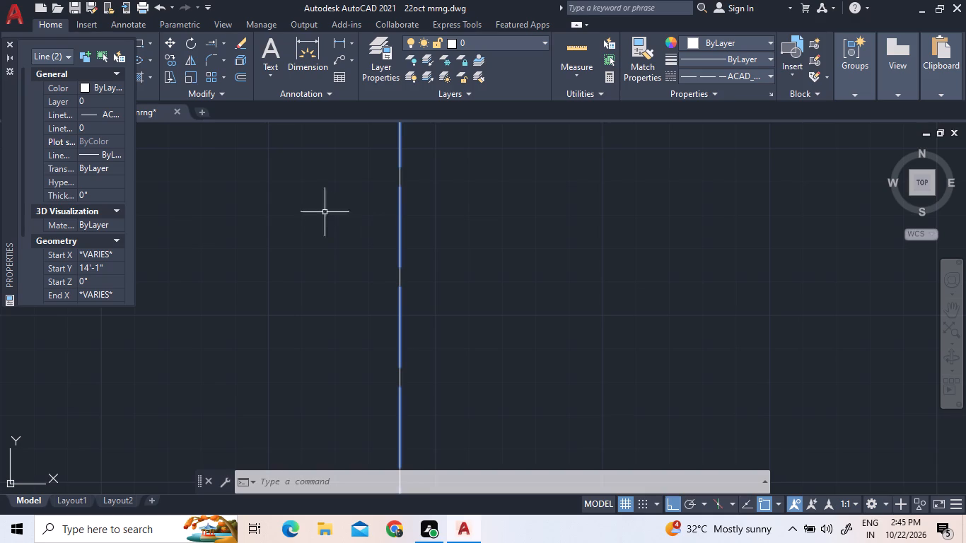
left_click(11, 42)
scroll(139, 259, "down", 3)
scroll(310, 232, "down", 2)
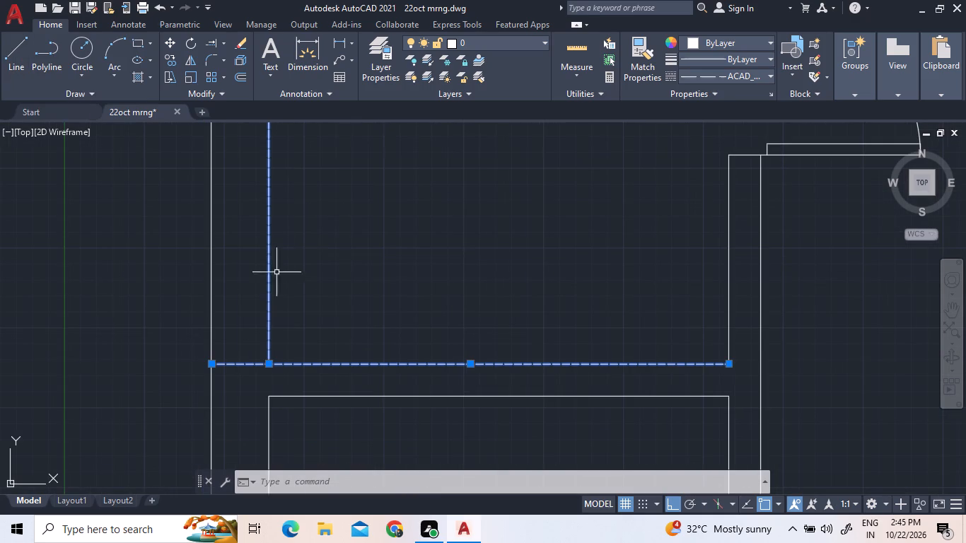
right_click(322, 295)
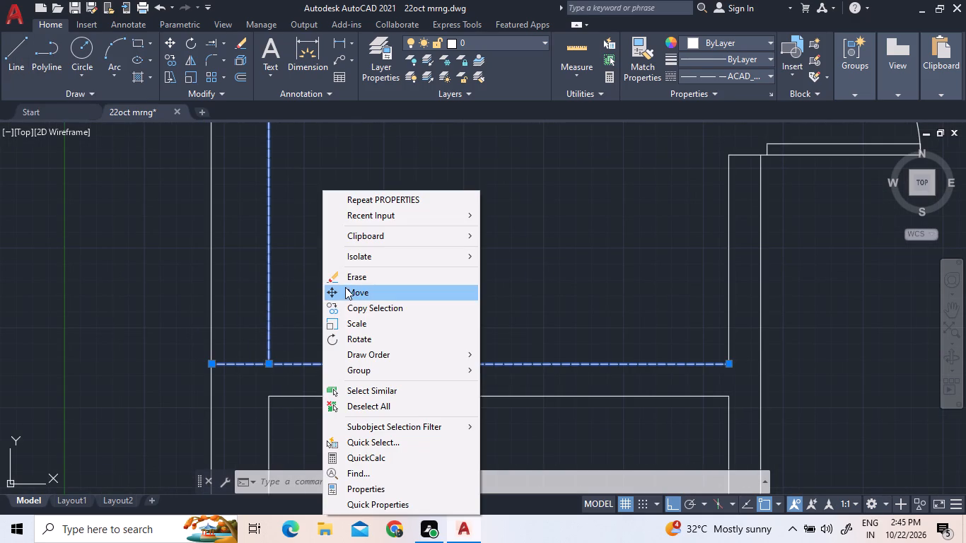
key("Escape")
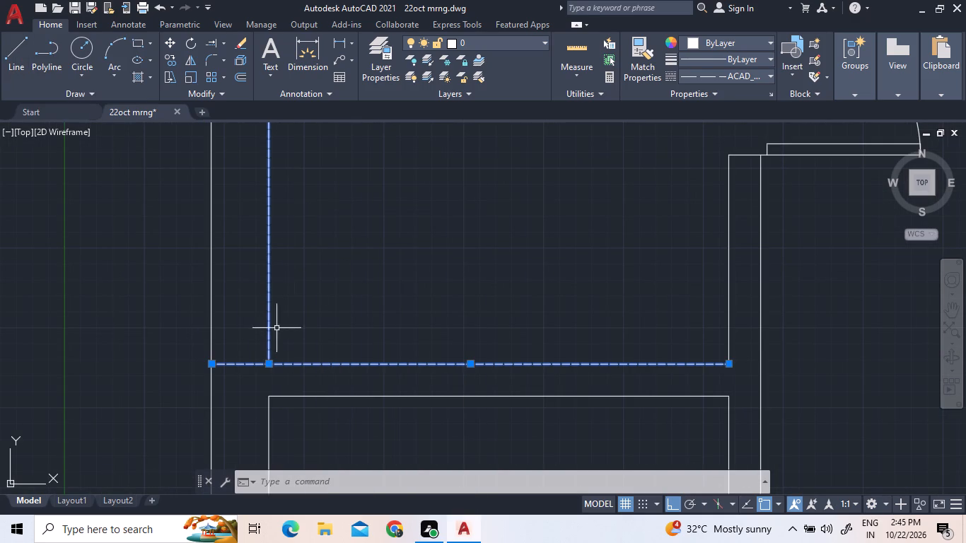
key("Escape")
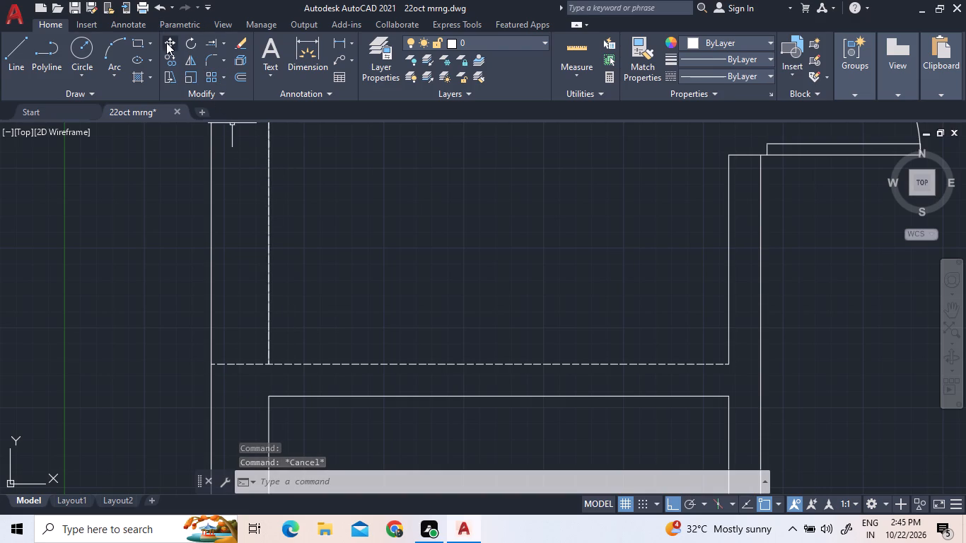
Trim the piece of the dashed bottom line between the small left room's dashed left line and the building's outer left wall line.
left_click(221, 38)
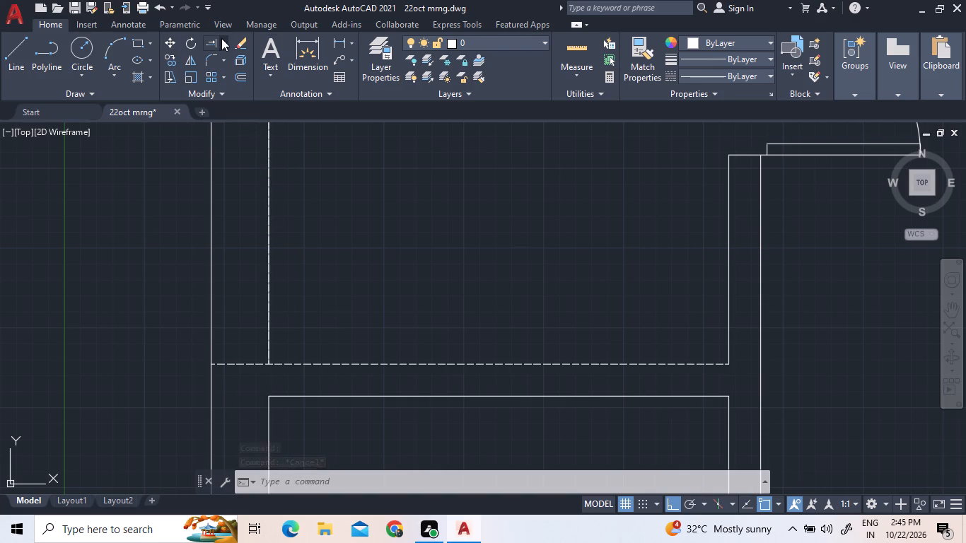
left_click(227, 69)
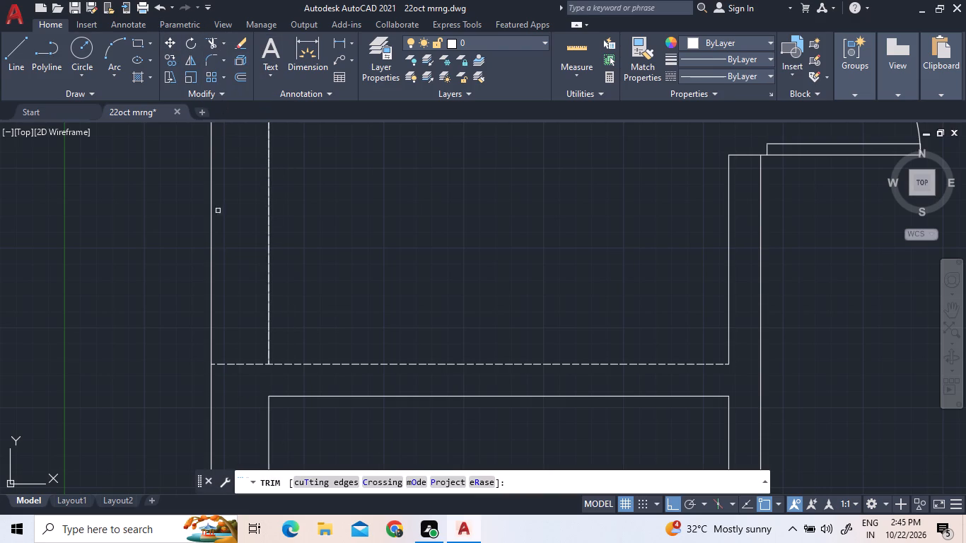
left_click(250, 362)
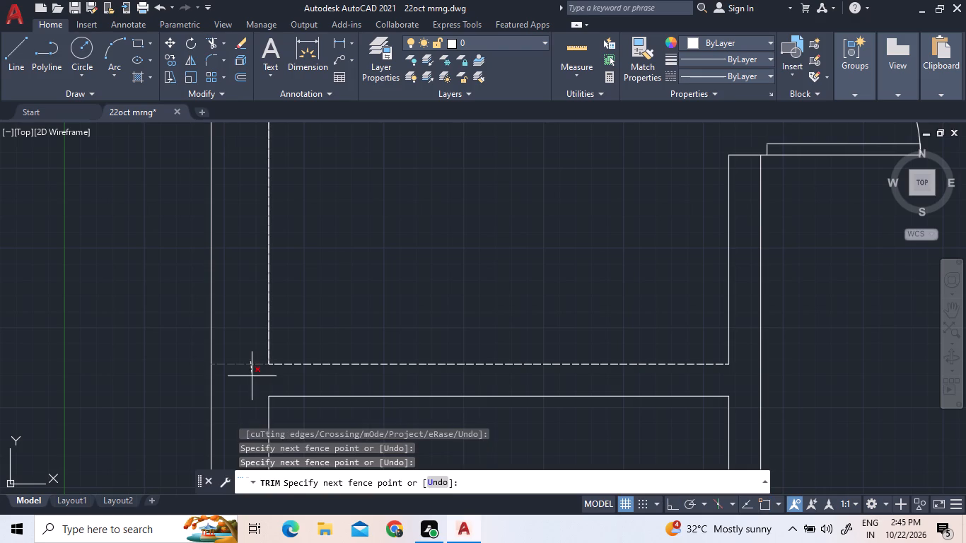
left_click(252, 377)
scroll(249, 381, "down", 2)
right_click(273, 281)
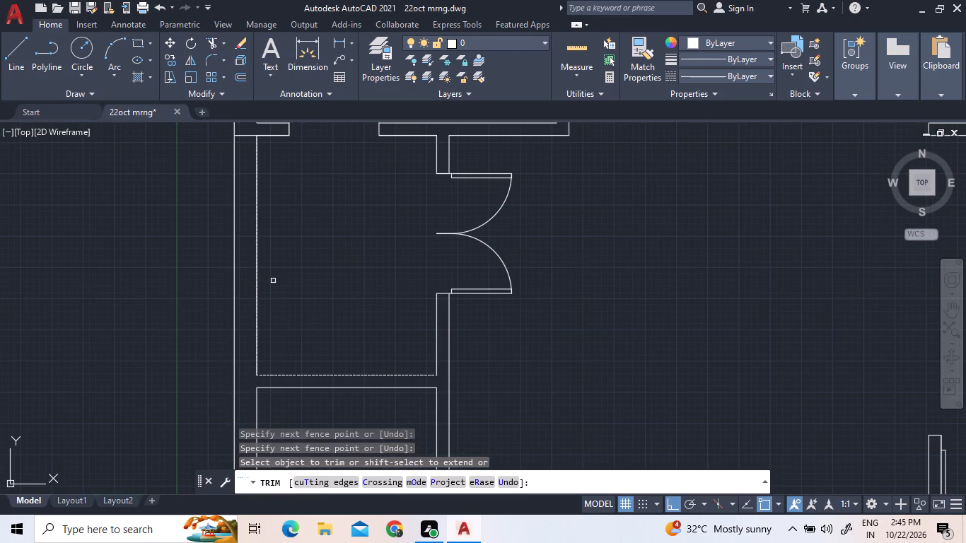
left_click(295, 288)
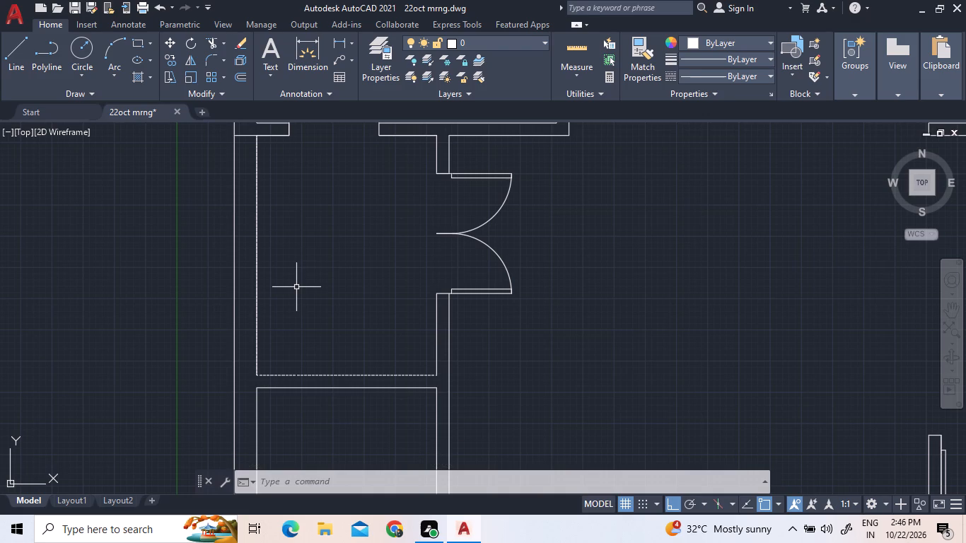
Extend the top wall line of the room below the small left room to the building's outer left wall line.
scroll(240, 132, "up", 2)
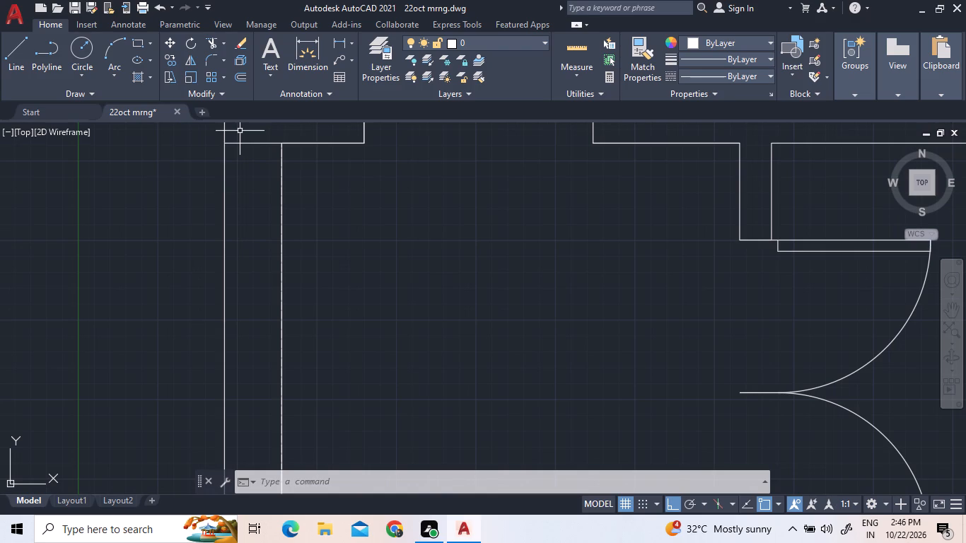
scroll(277, 179, "down", 2)
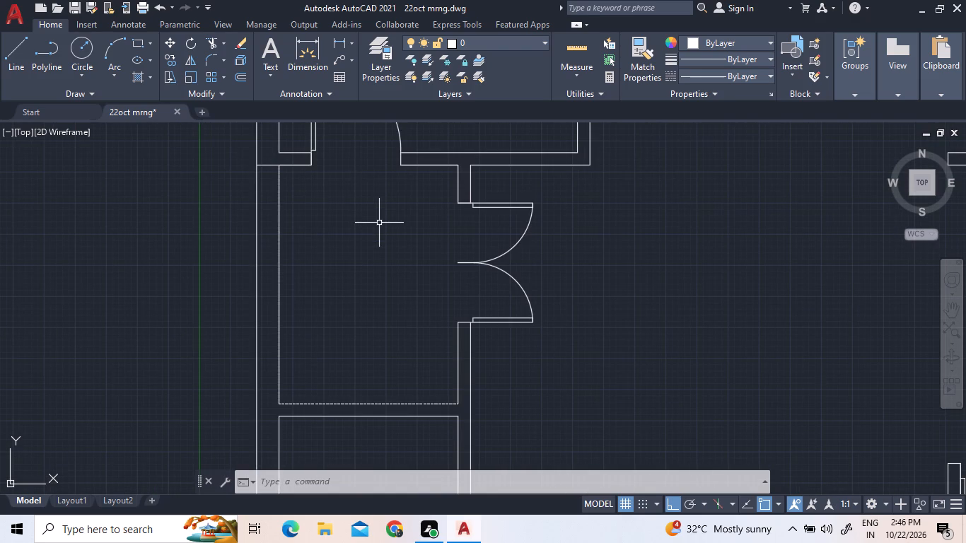
scroll(377, 234, "down", 2)
middle_click_drag(396, 248, 302, 273)
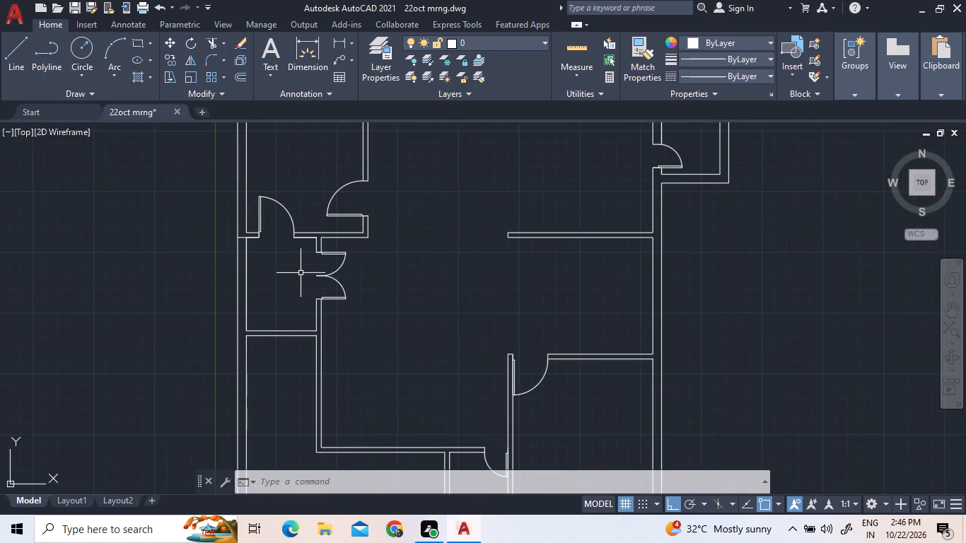
scroll(247, 337, "up", 1)
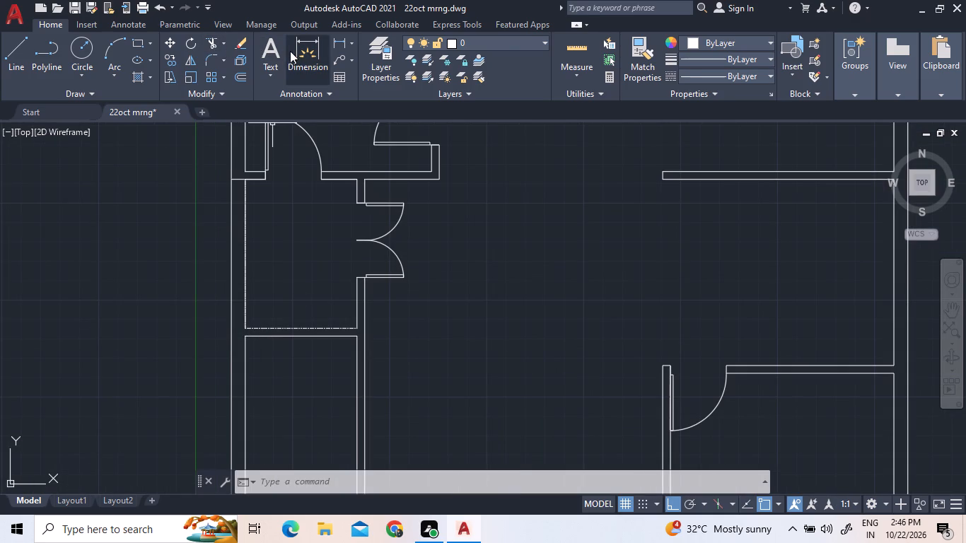
left_click(223, 40)
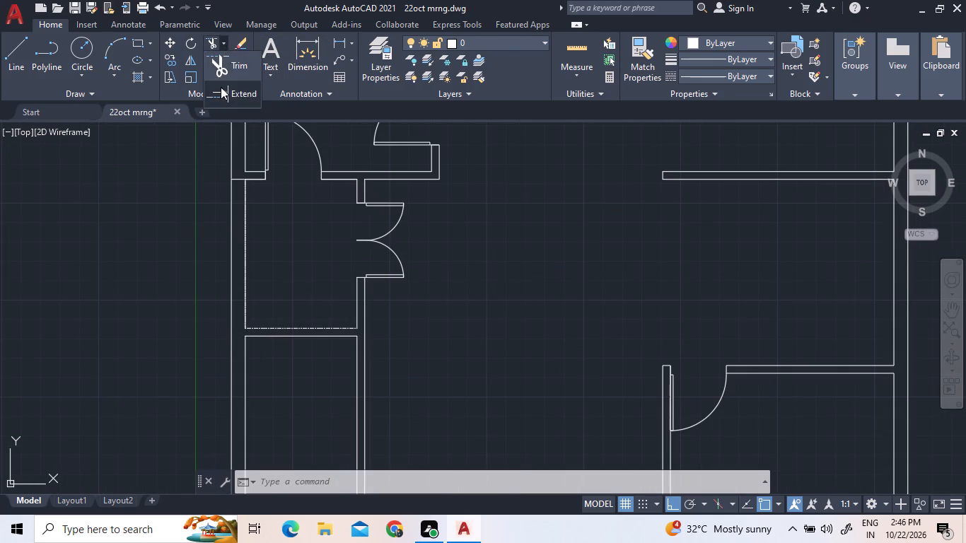
left_click(221, 88)
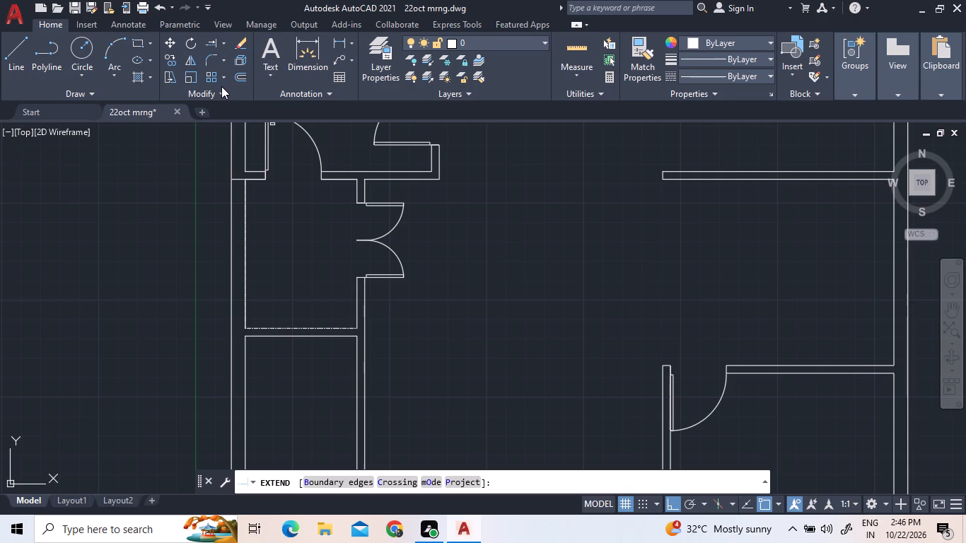
left_click(264, 337)
right_click(310, 263)
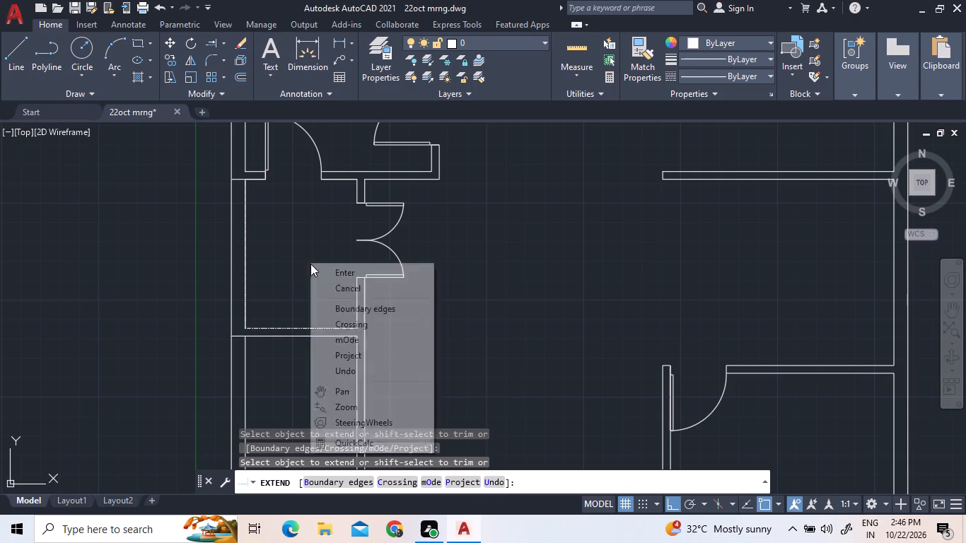
left_click(325, 274)
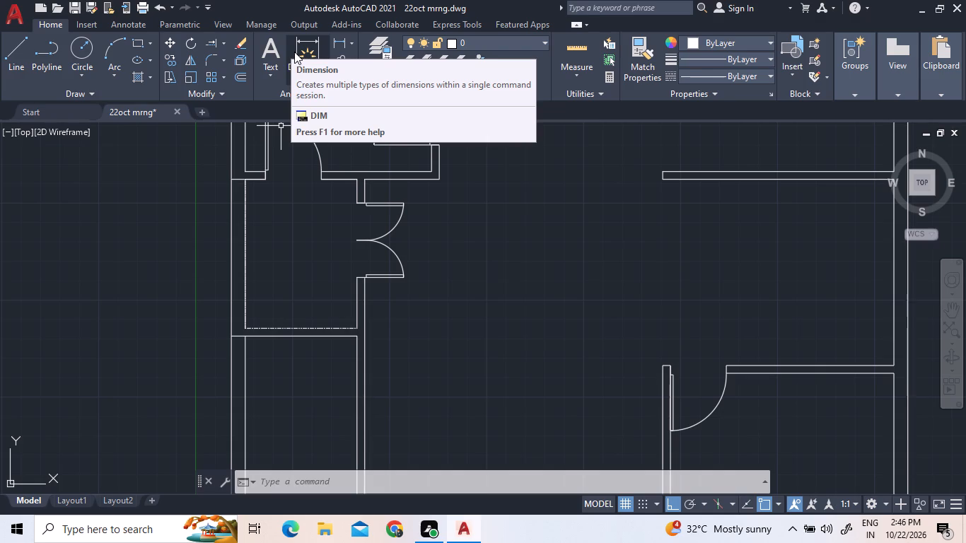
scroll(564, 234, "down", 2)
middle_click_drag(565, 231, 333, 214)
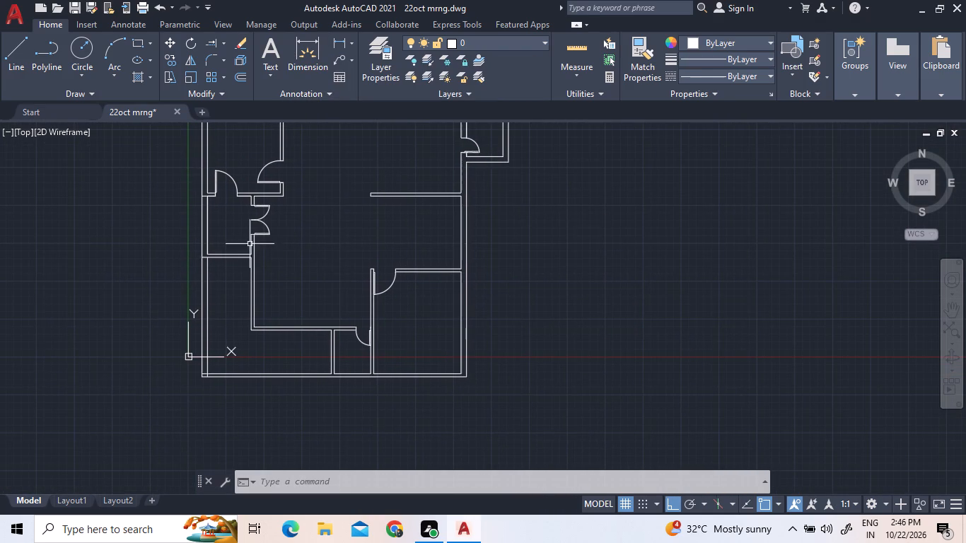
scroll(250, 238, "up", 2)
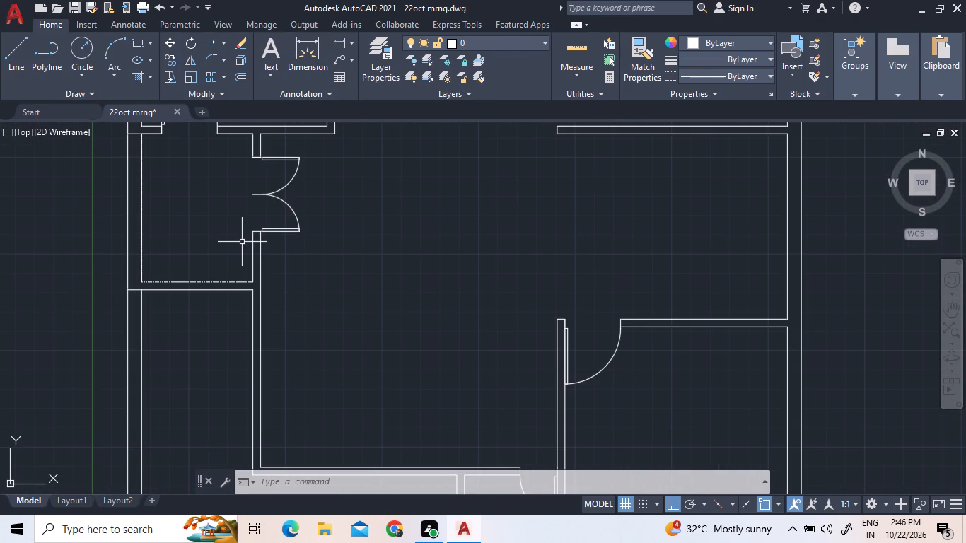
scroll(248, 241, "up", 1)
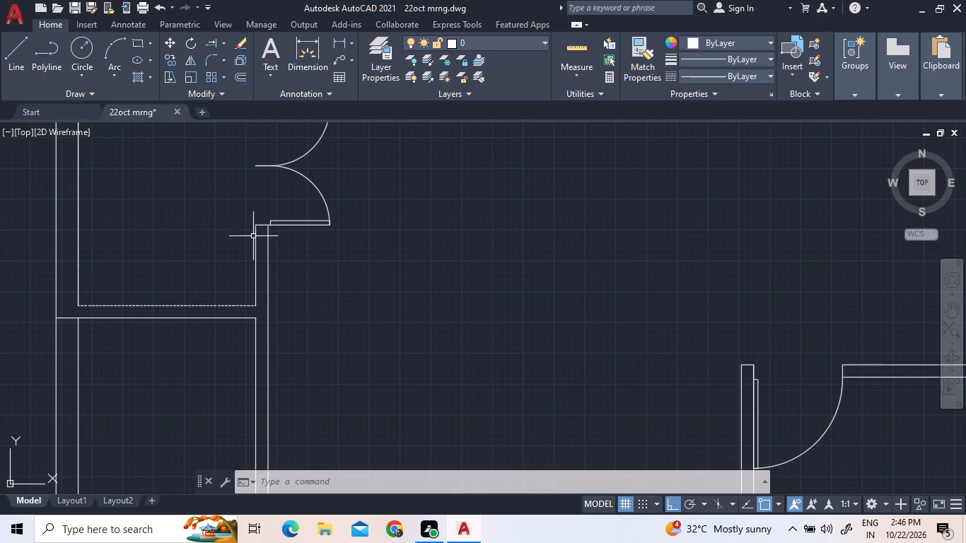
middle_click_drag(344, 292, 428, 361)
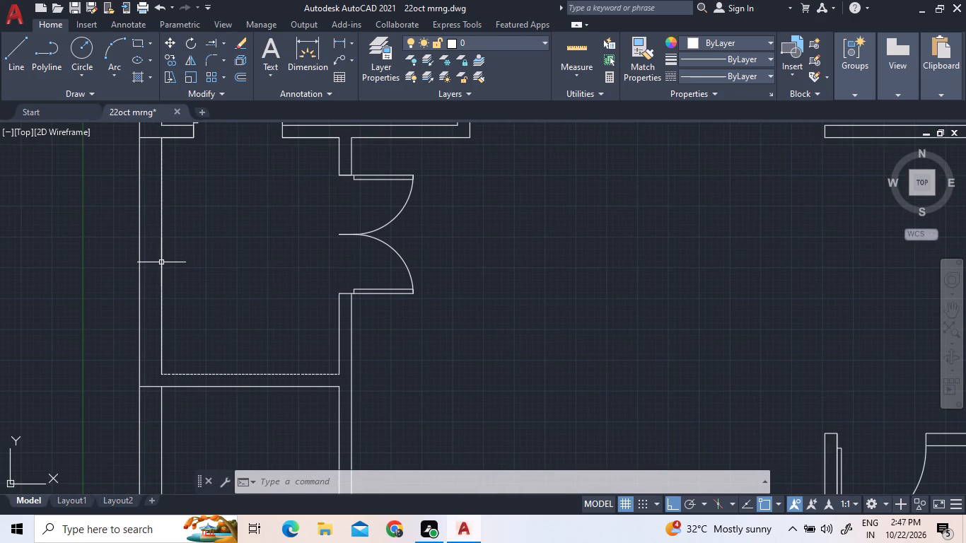
Look over the small left room's finished edges and the rest of the redrawn floor plan.
scroll(217, 261, "down", 2)
middle_click_drag(227, 257, 226, 257)
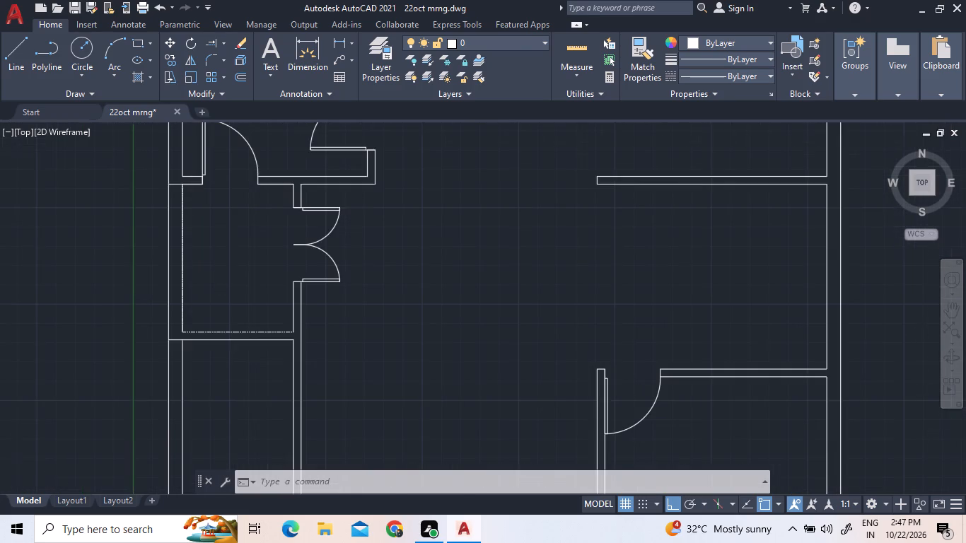
middle_click_drag(226, 257, 214, 228)
scroll(214, 228, "up", 1)
scroll(212, 238, "down", 2)
scroll(239, 297, "down", 1)
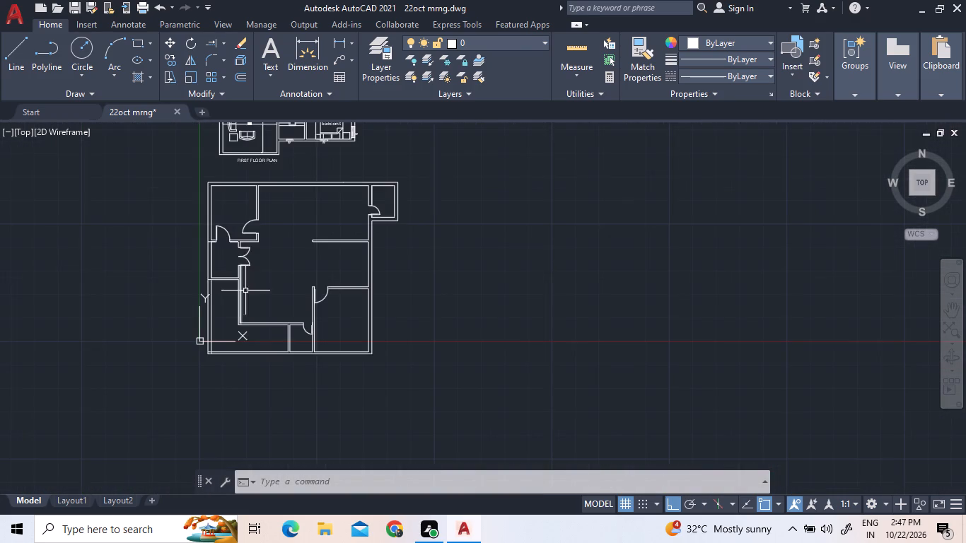
scroll(239, 226, "up", 2)
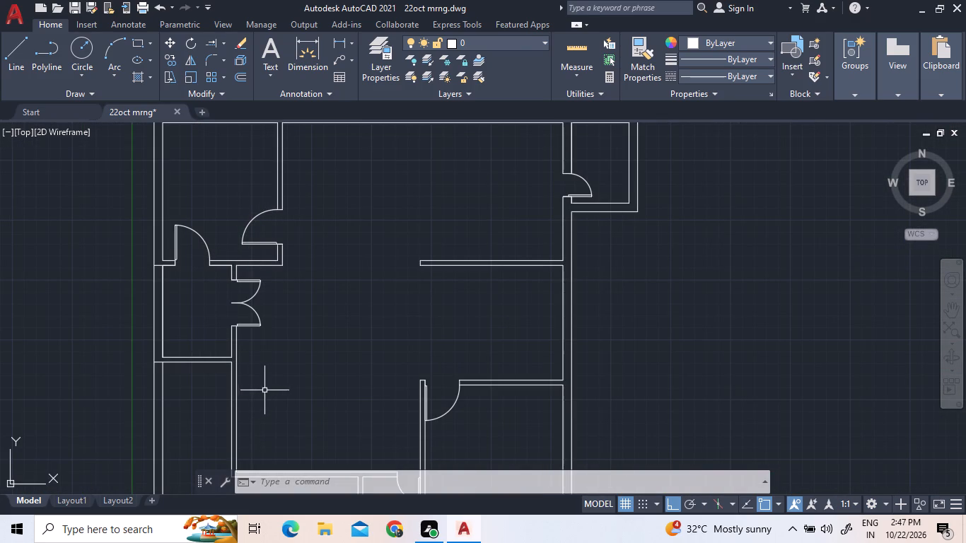
scroll(307, 306, "down", 1)
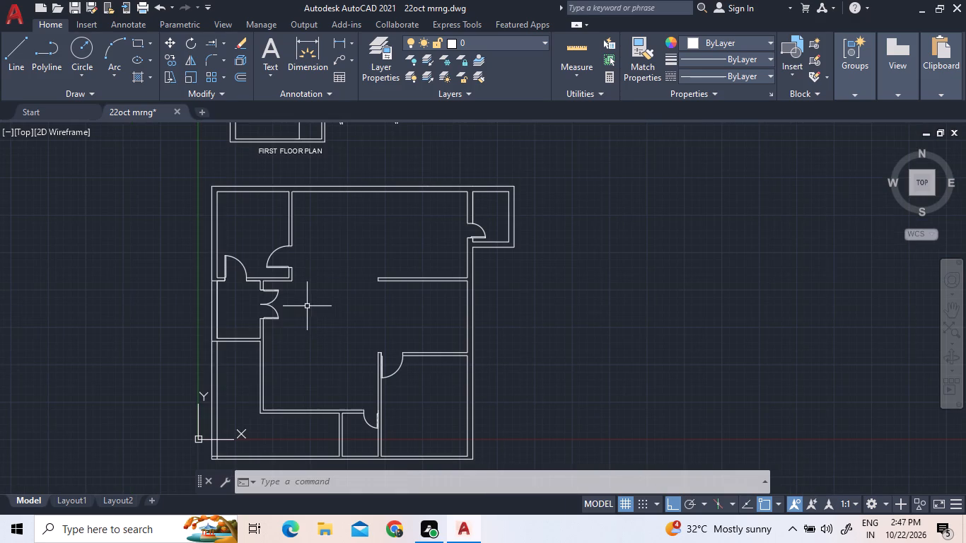
scroll(307, 327, "down", 1)
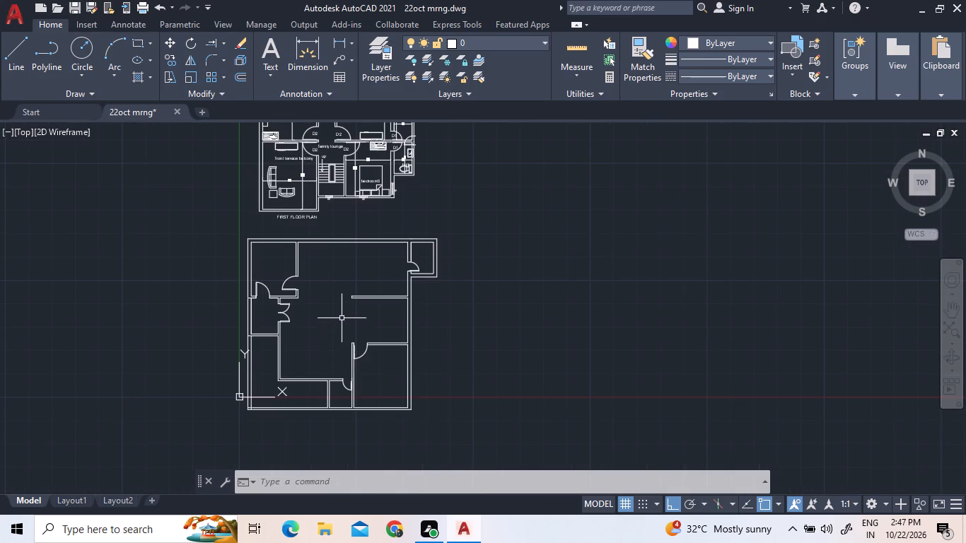
Offset the right outer wall's inner line 2' into the open bay above the lower-right room.
scroll(391, 326, "up", 2)
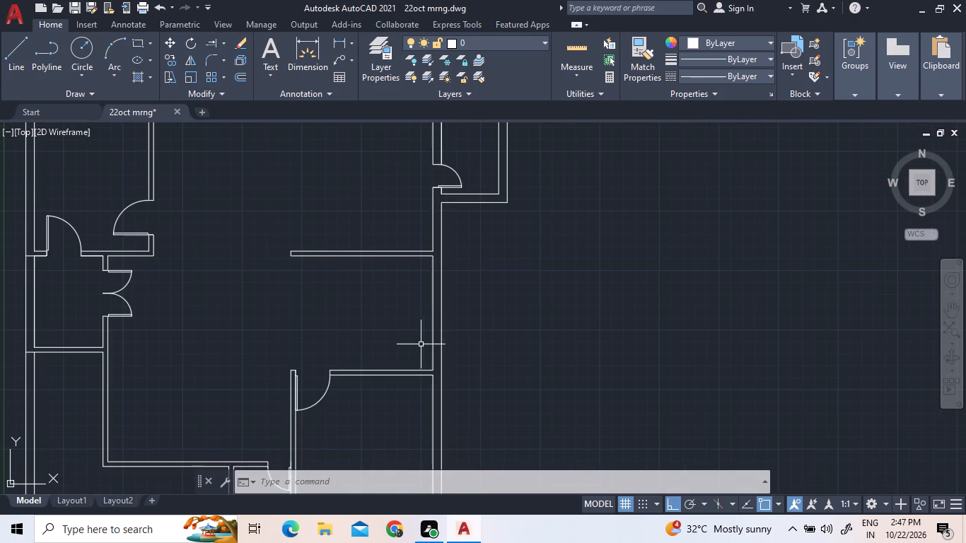
middle_click_drag(422, 345, 399, 257)
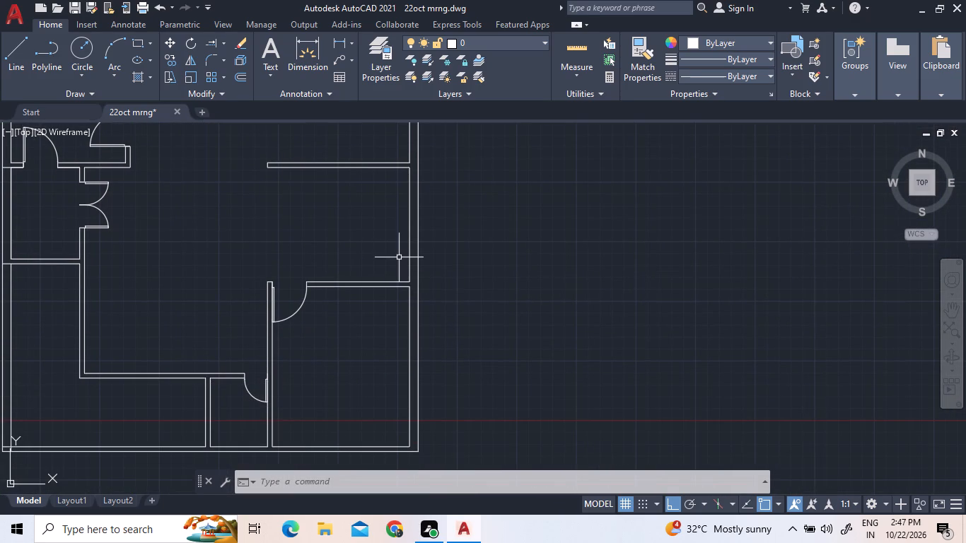
scroll(399, 257, "up", 1)
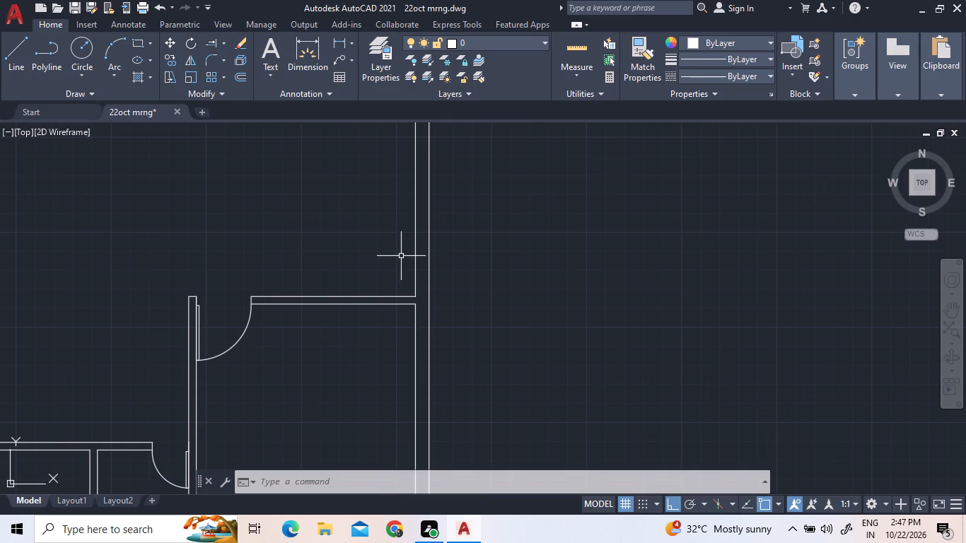
left_click(417, 254)
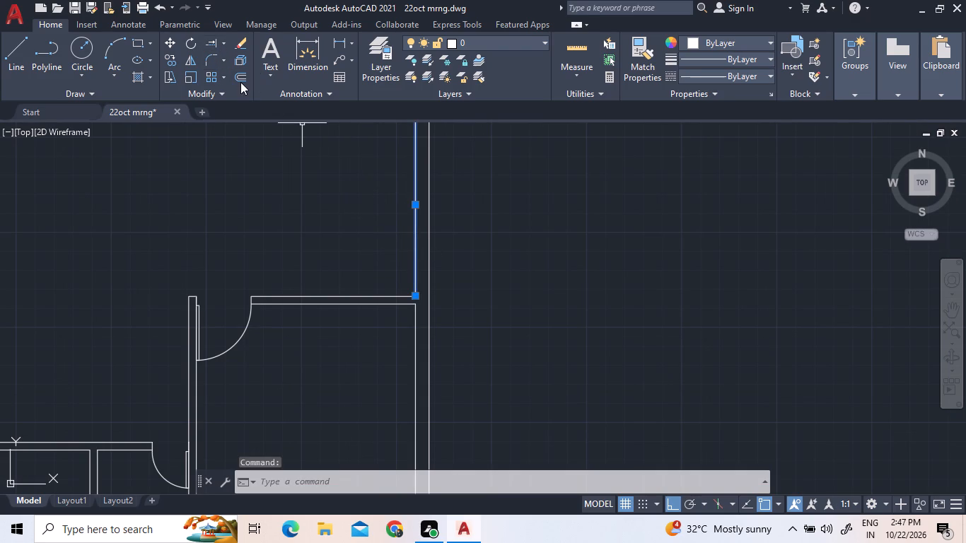
left_click(240, 82)
type("2'")
key("Return")
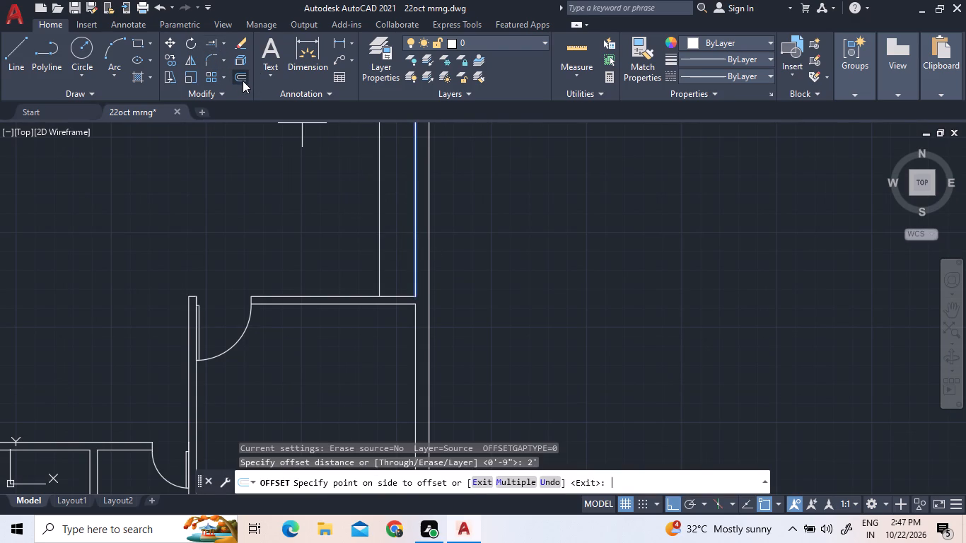
left_click(347, 243)
Offset the new vertical line 6" toward the bay's open side four times in succession to start the stair treads.
scroll(357, 245, "down", 2)
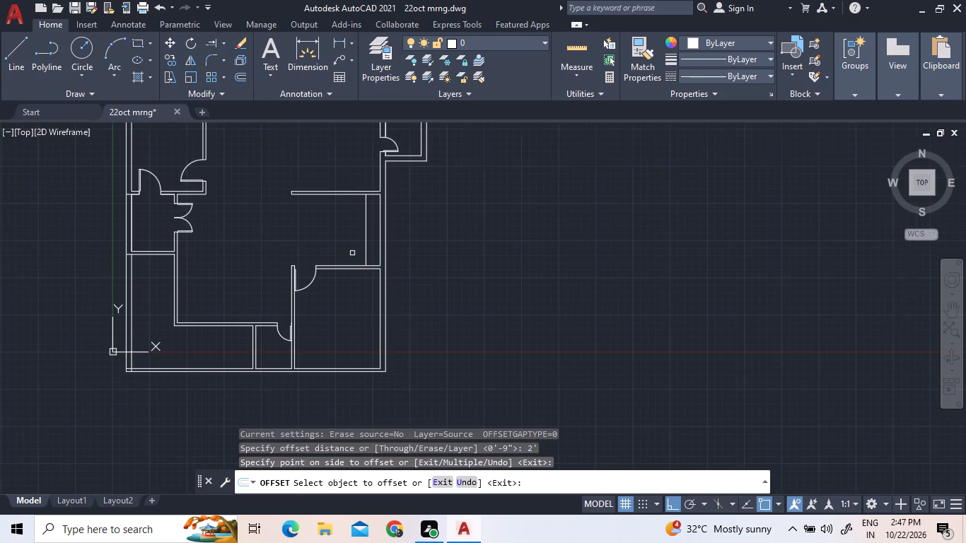
left_click(243, 74)
type("6\"")
key("Return")
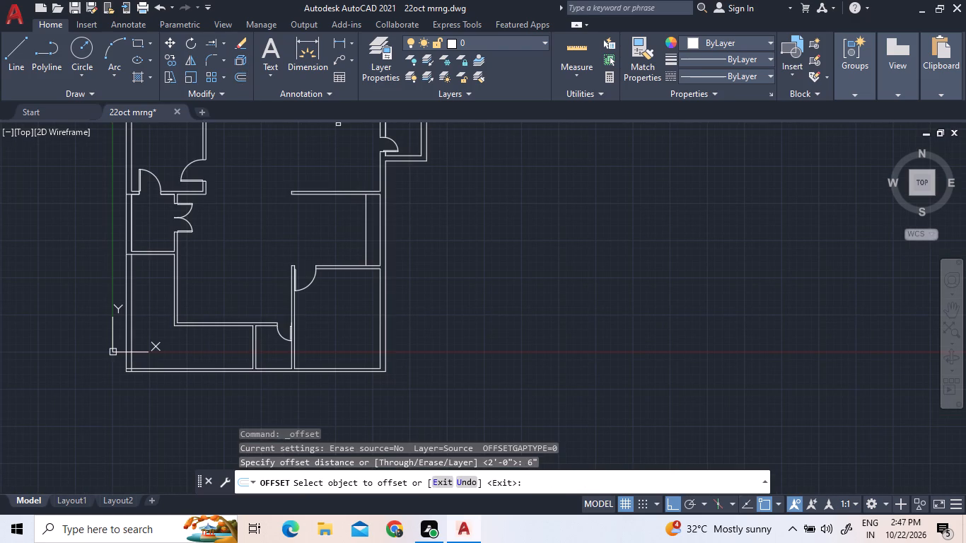
left_click(364, 207)
left_click(351, 208)
left_click(362, 210)
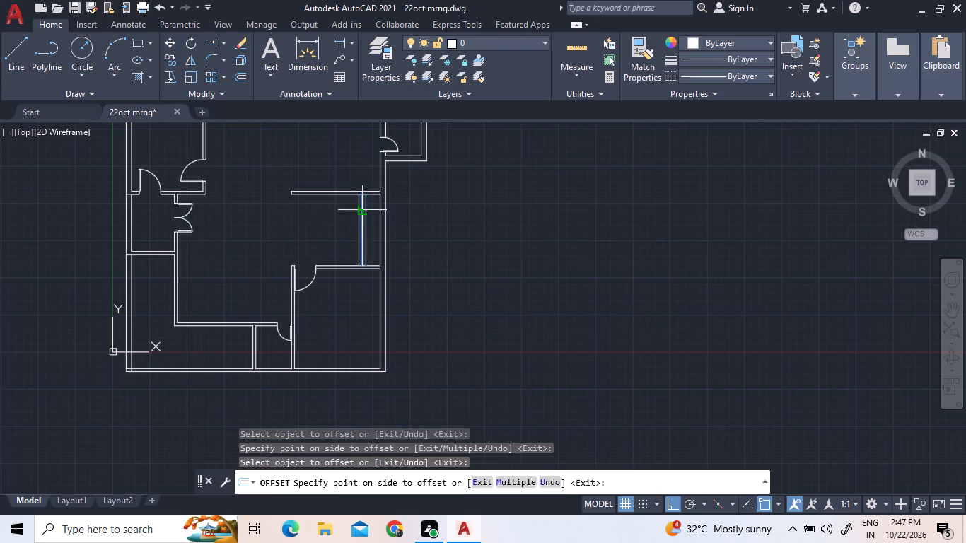
left_click(342, 206)
scroll(362, 202, "up", 3)
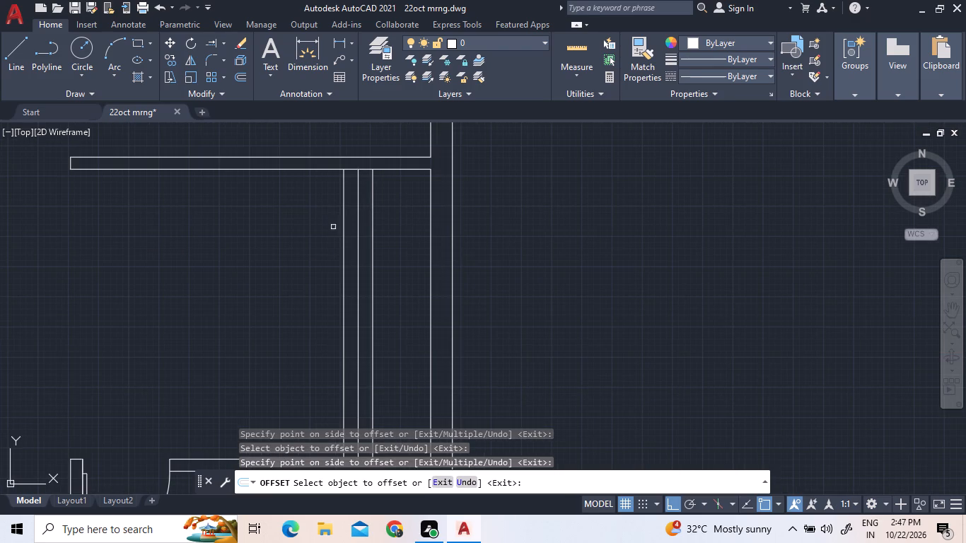
left_click(344, 226)
left_click(315, 215)
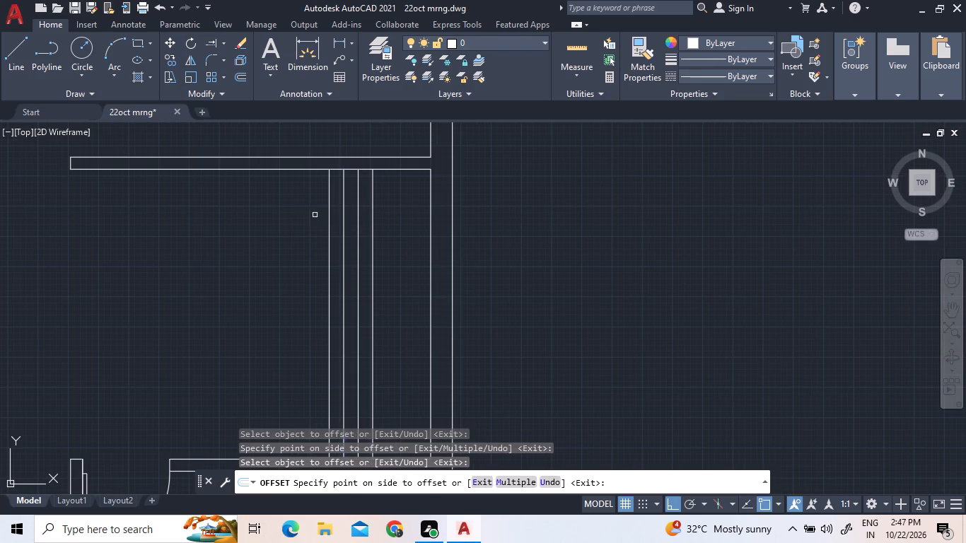
left_click(328, 219)
left_click(317, 218)
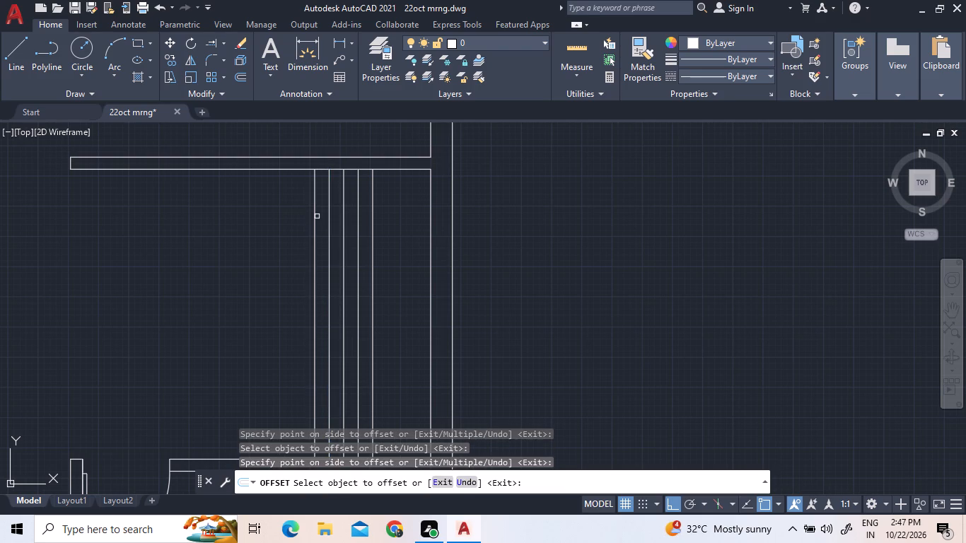
Add five more tread lines at 6" spacing, each offset from the leftmost one toward the bay's open side.
left_click(314, 216)
left_click(295, 216)
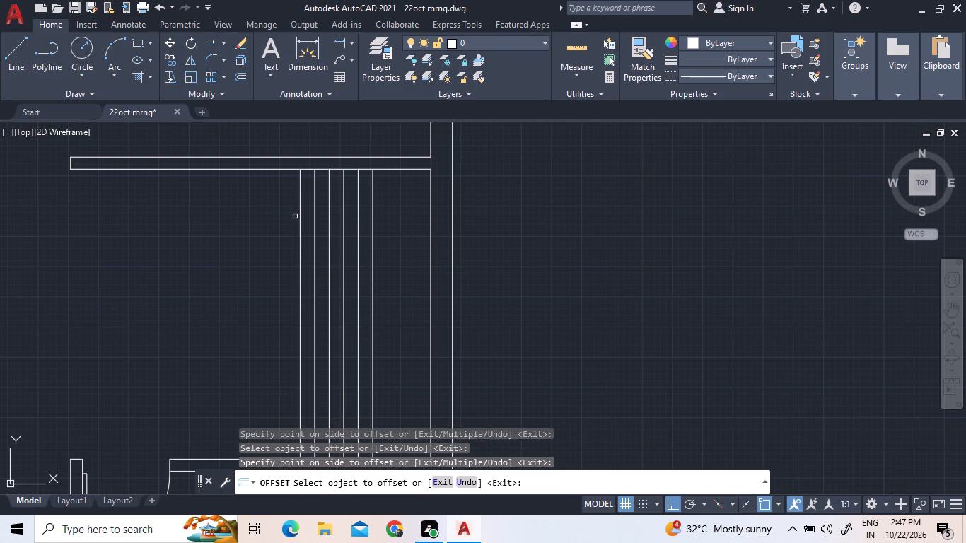
left_click(300, 217)
left_click(289, 217)
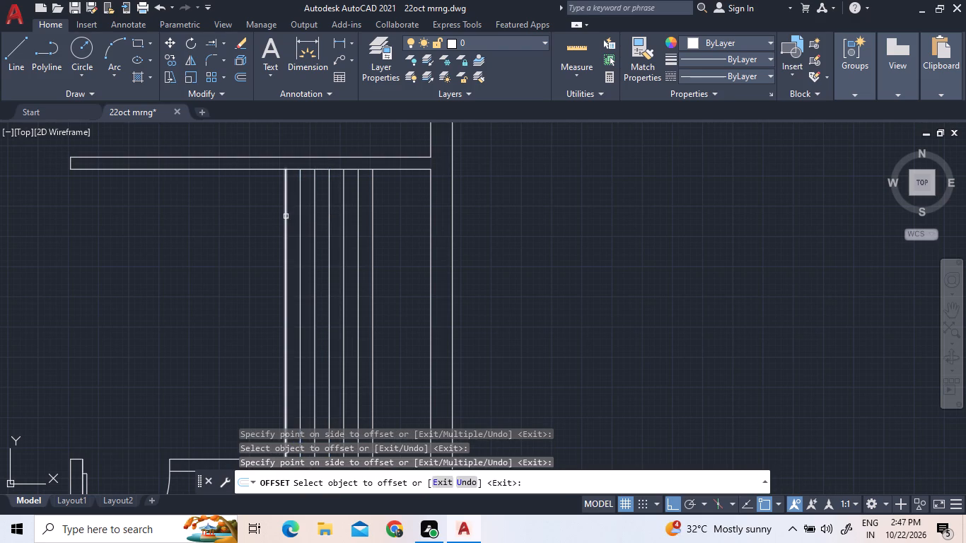
left_click(285, 216)
left_click(250, 226)
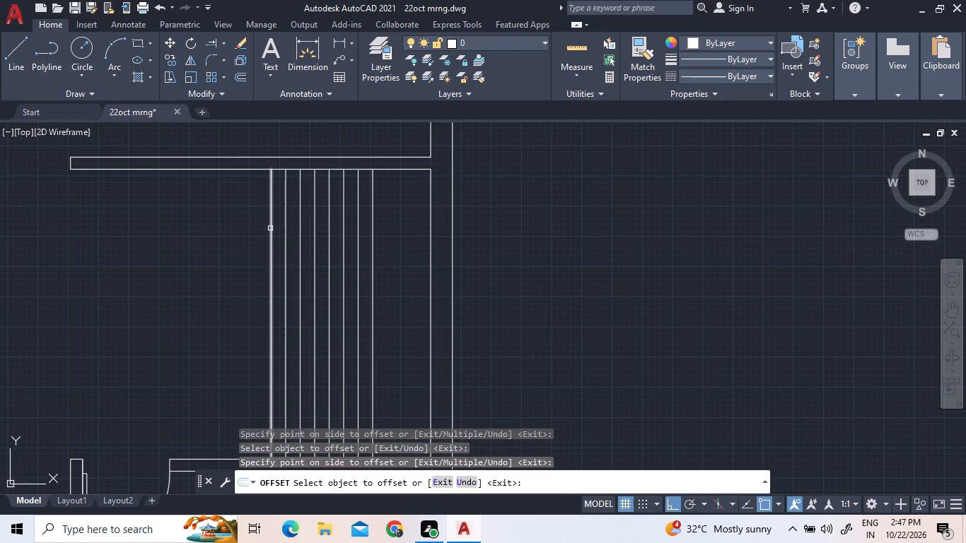
left_click(270, 228)
left_click(256, 225)
scroll(310, 191, "down", 3)
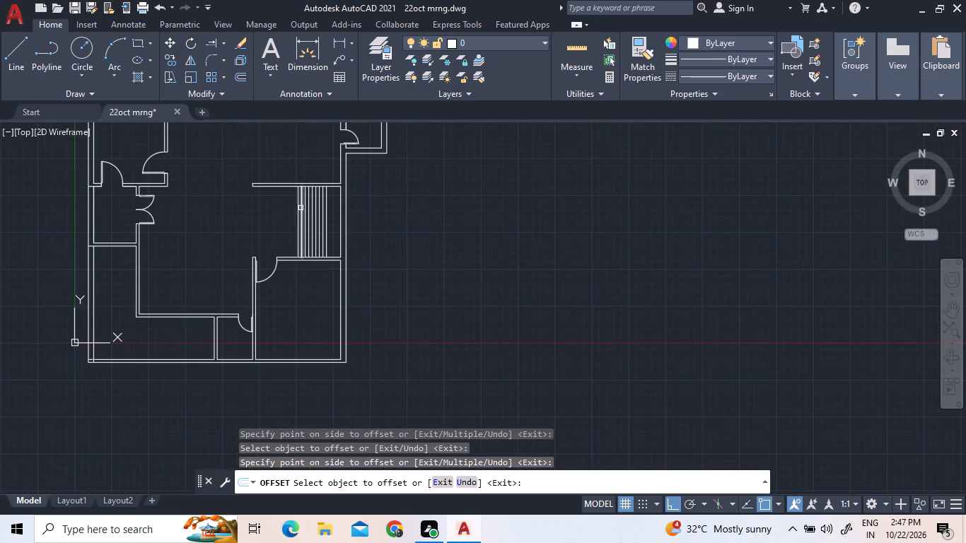
scroll(298, 208, "up", 2)
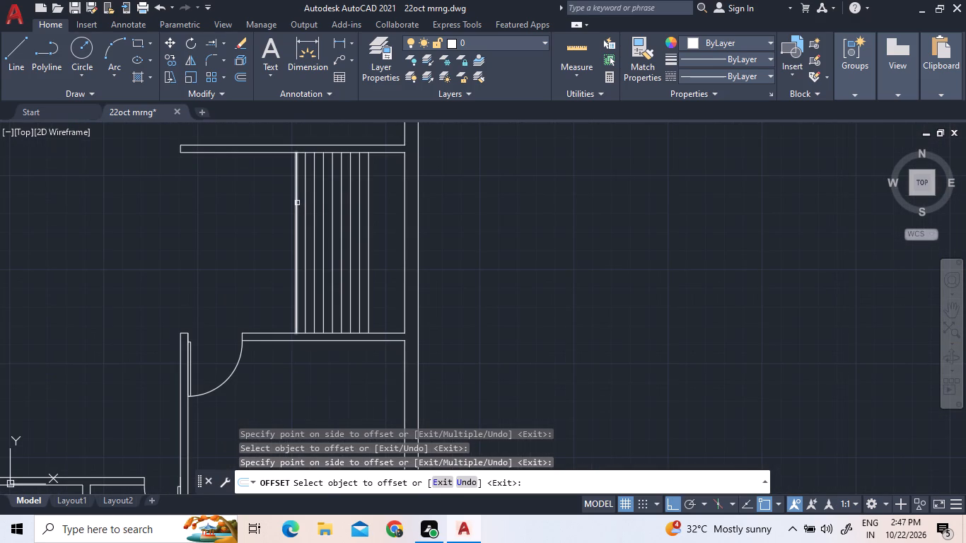
left_click(297, 203)
left_click(277, 204)
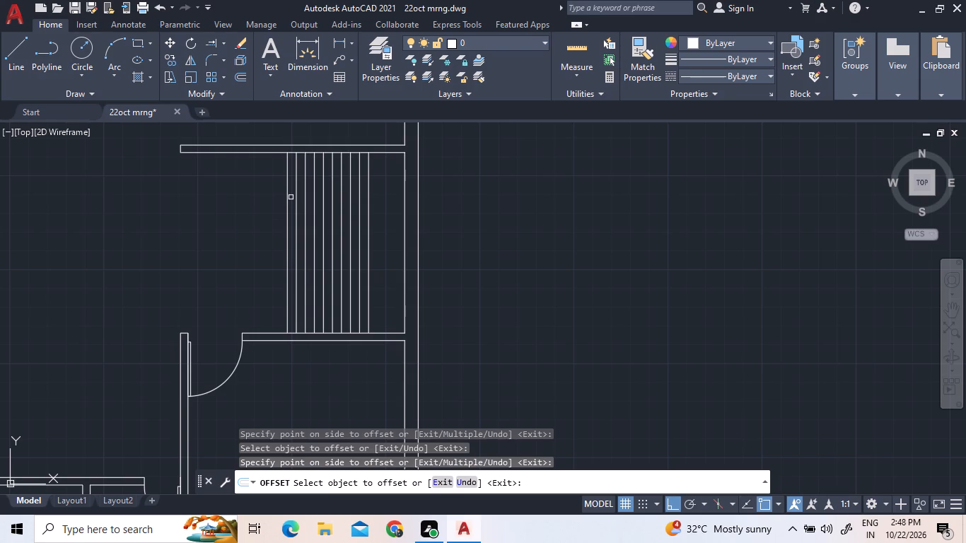
Draw a horizontal centre line from the midpoint of the bay's right wall line to the leftmost tread line.
left_click(13, 59)
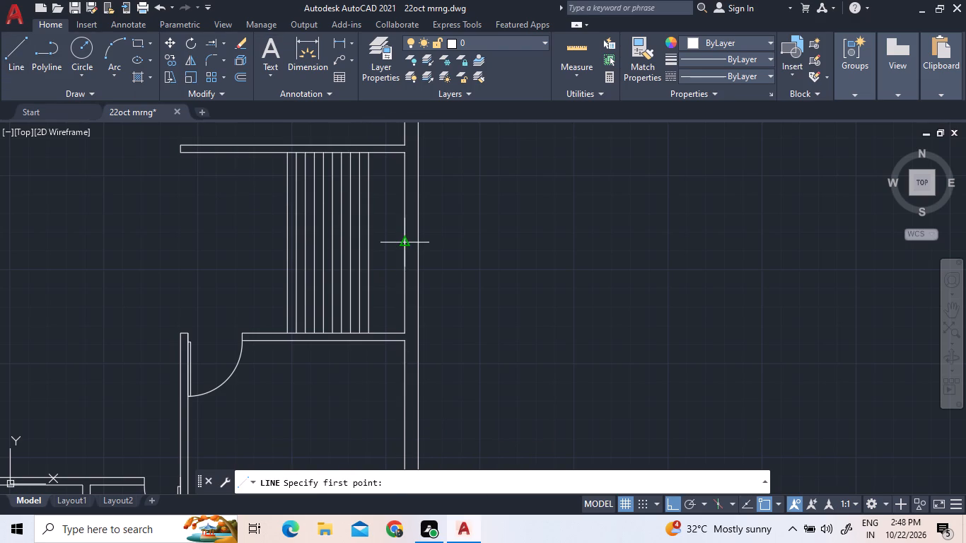
left_click(405, 238)
scroll(286, 245, "up", 2)
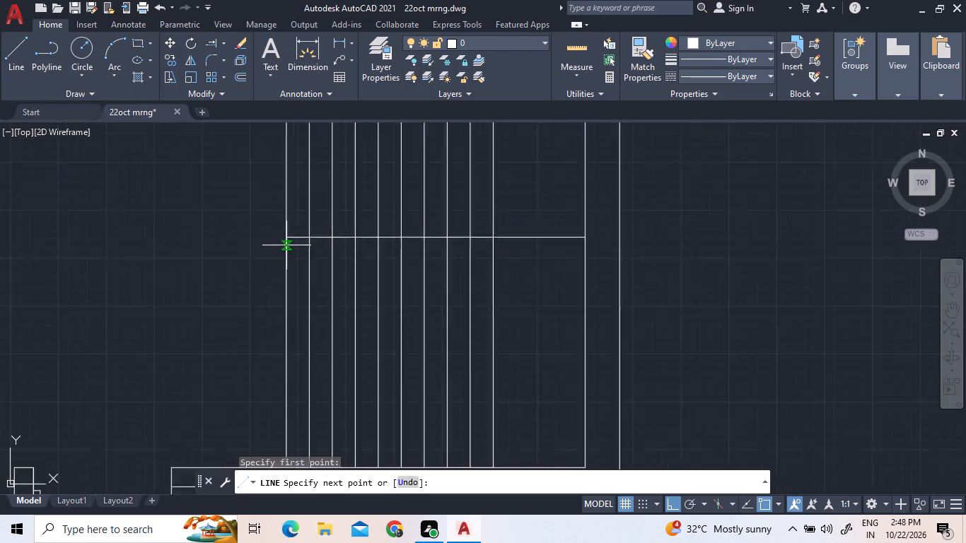
scroll(286, 245, "up", 2)
left_click(285, 226)
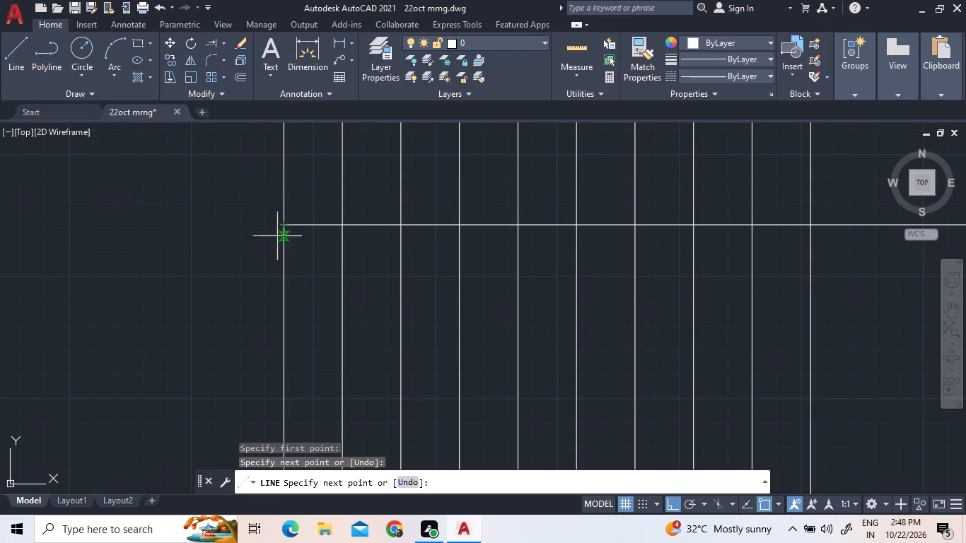
right_click(246, 262)
left_click(259, 269)
Draw a narrow rectangle below the stair's centre line, spanning from the leftmost tread line to the rightmost tread line.
scroll(239, 229, "down", 1)
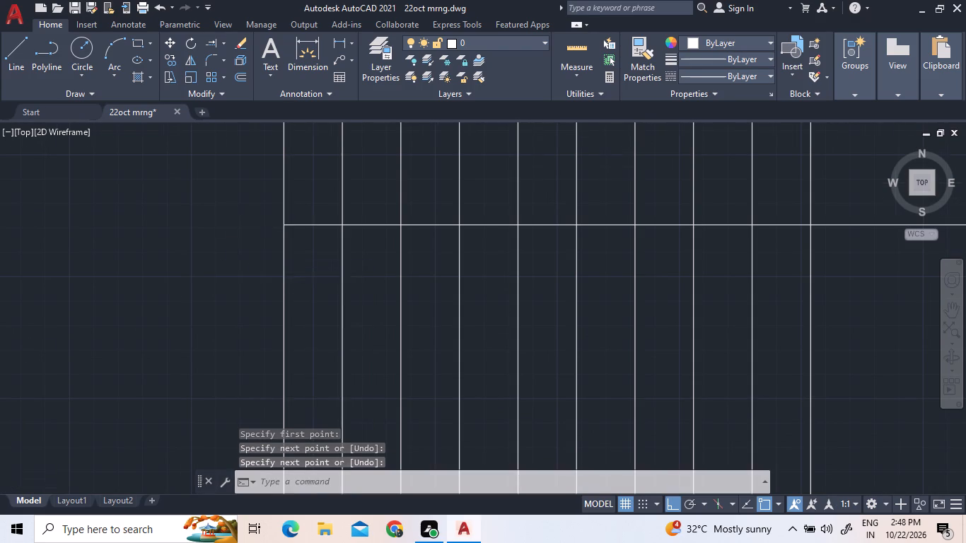
scroll(239, 229, "down", 1)
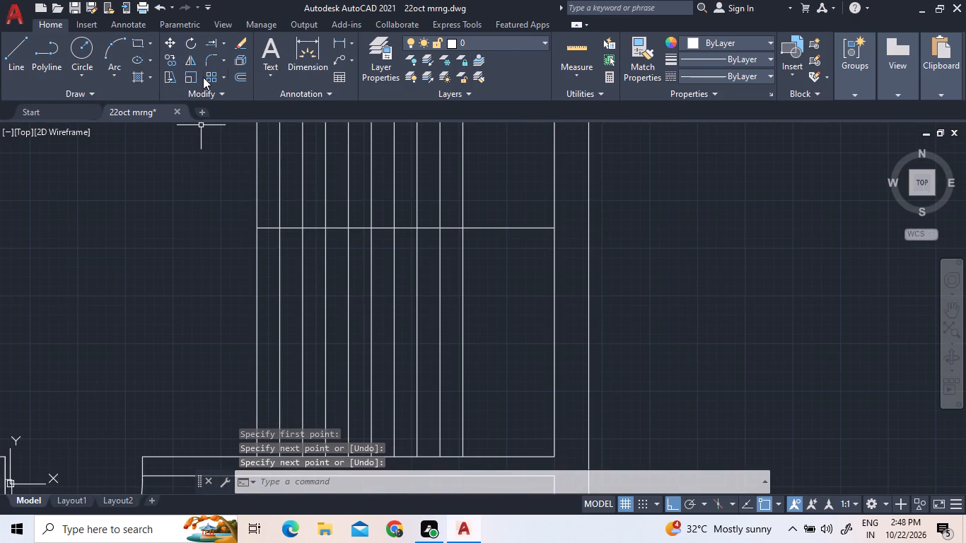
left_click(138, 41)
left_click(256, 225)
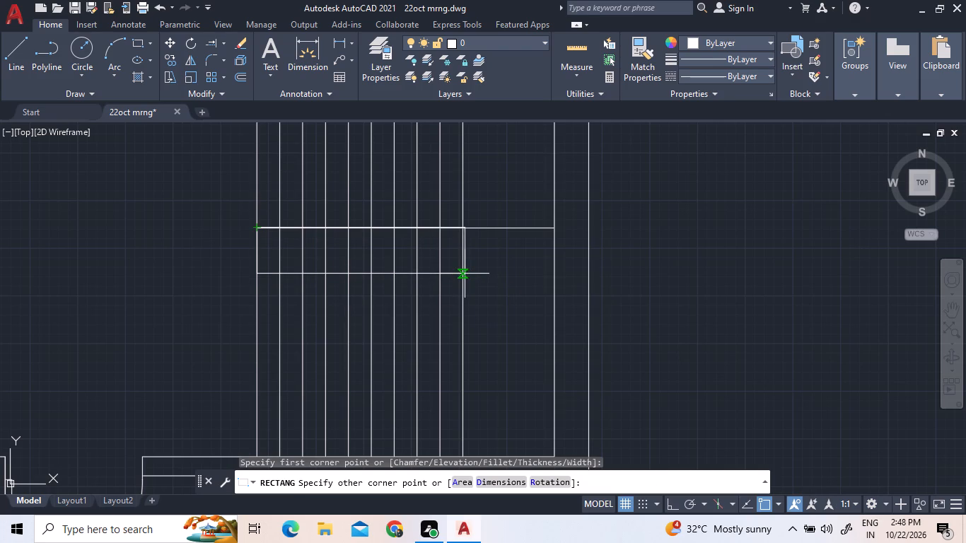
scroll(455, 272, "up", 1)
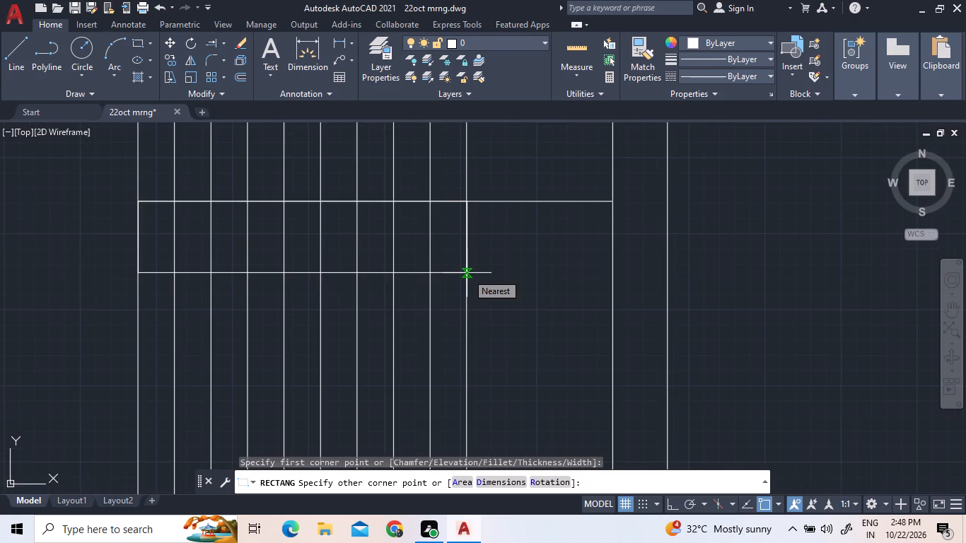
left_click(468, 272)
Finish the narrow rectangle at the rightmost tread line and move it up so its left-edge midpoint sits on the centre line.
left_click(462, 274)
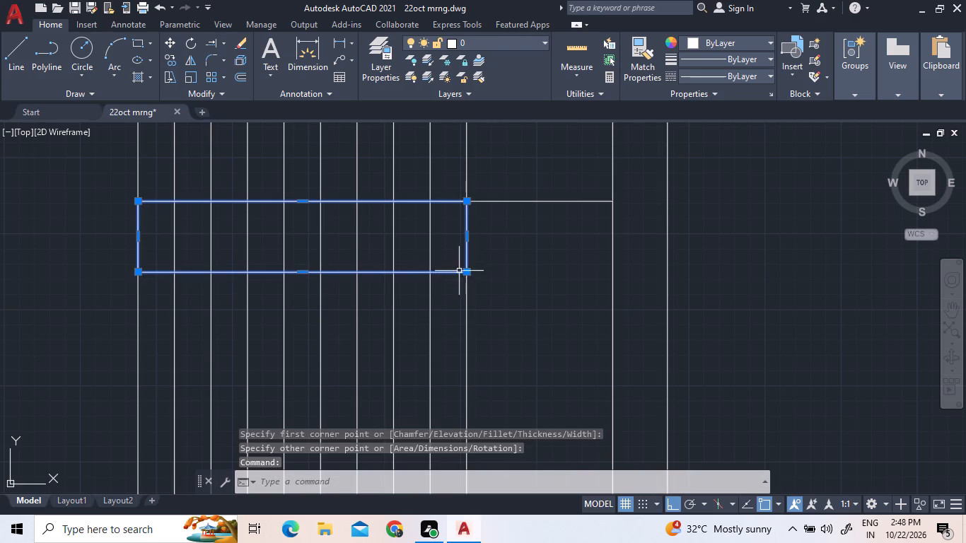
right_click(156, 248)
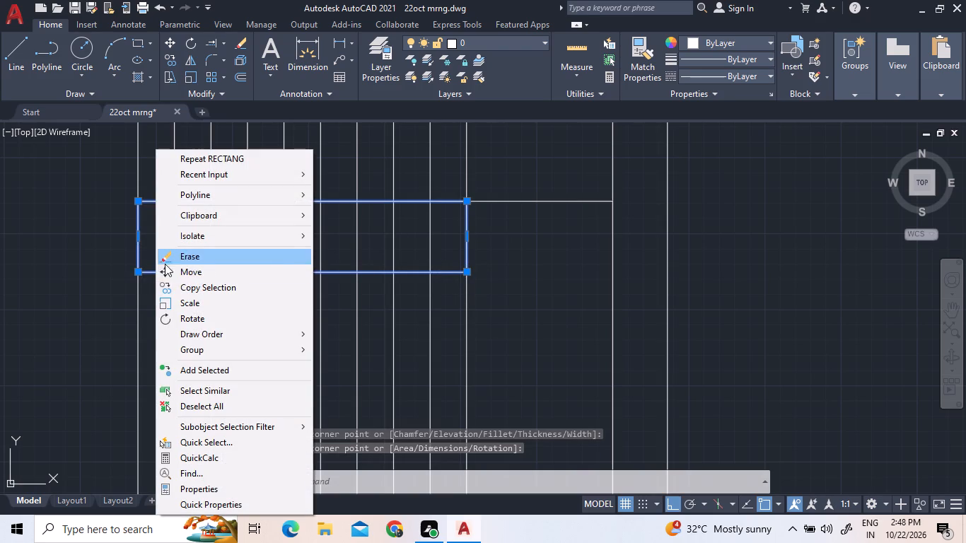
left_click(175, 272)
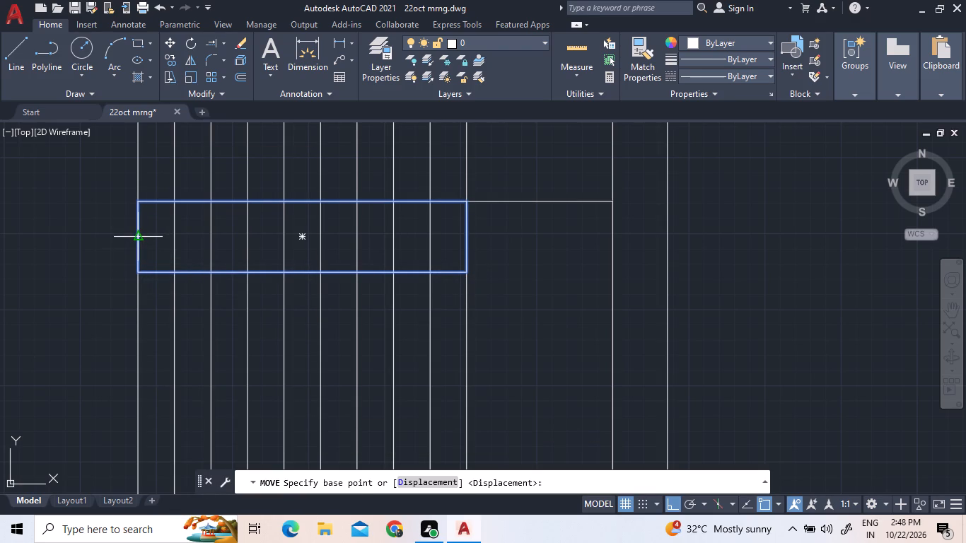
left_click(141, 233)
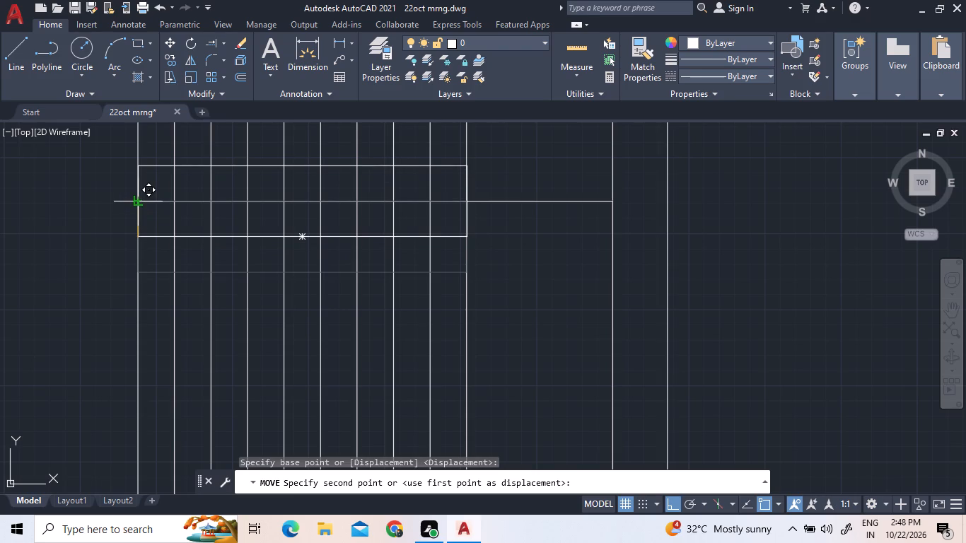
left_click(140, 202)
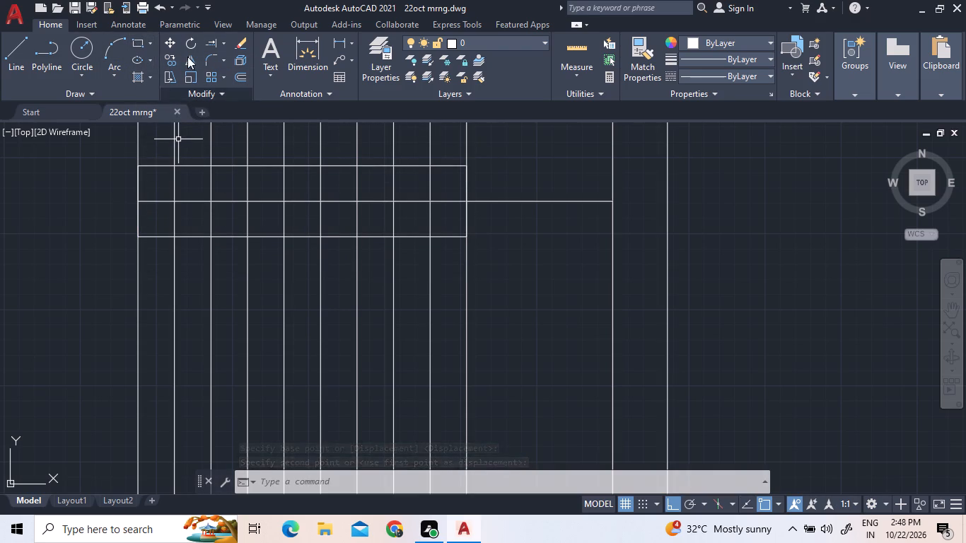
Trim away the tread lines and the part of the centre line that lie inside the narrow rectangle.
left_click(223, 43)
left_click(228, 61)
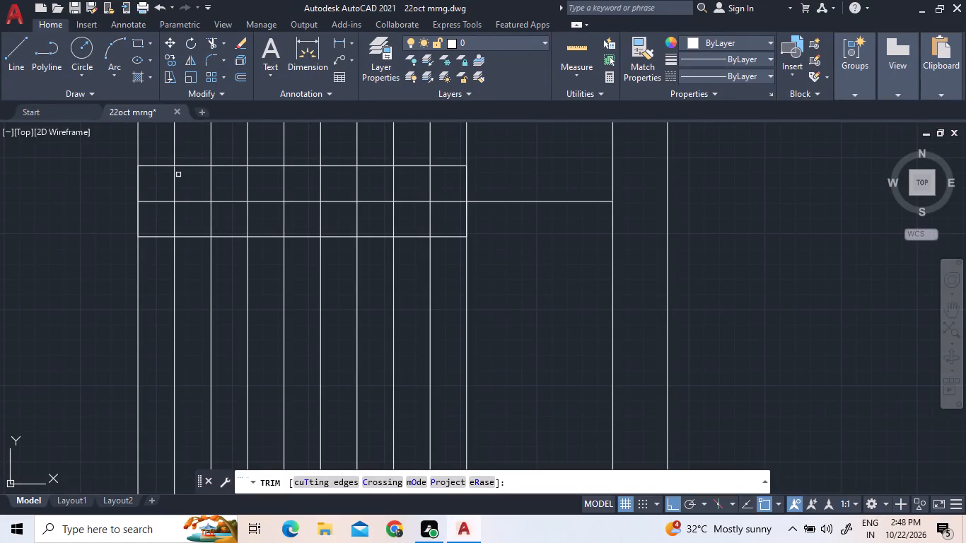
left_click_drag(165, 180, 180, 179)
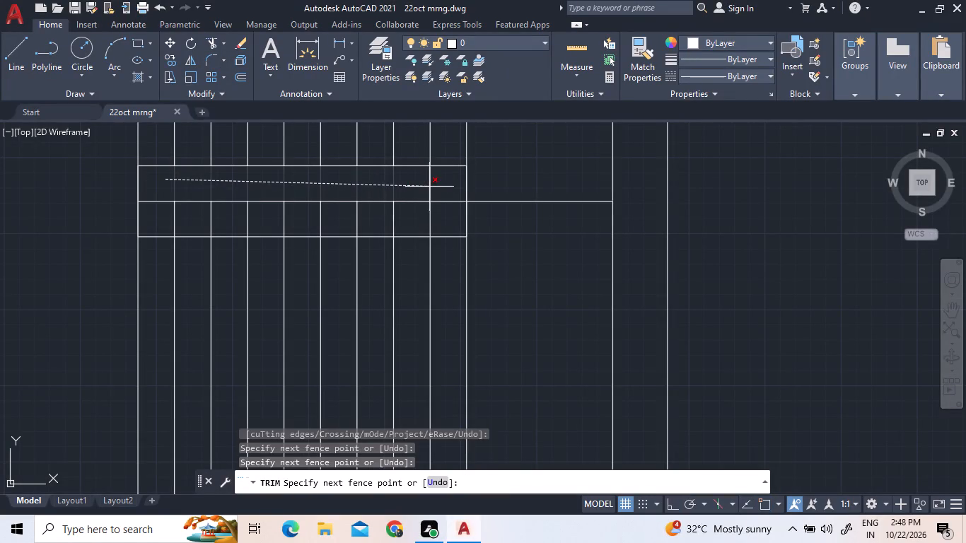
left_click(440, 187)
left_click(435, 221)
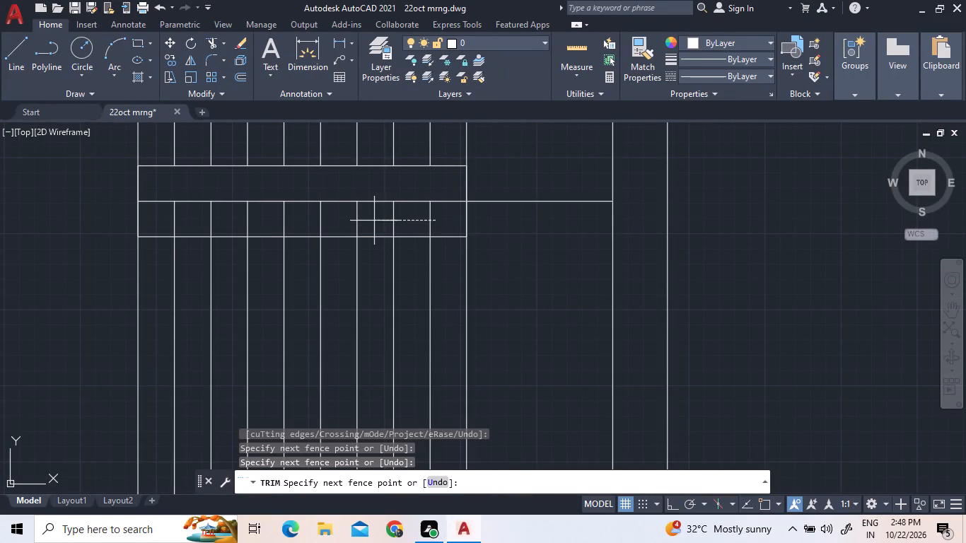
left_click(166, 224)
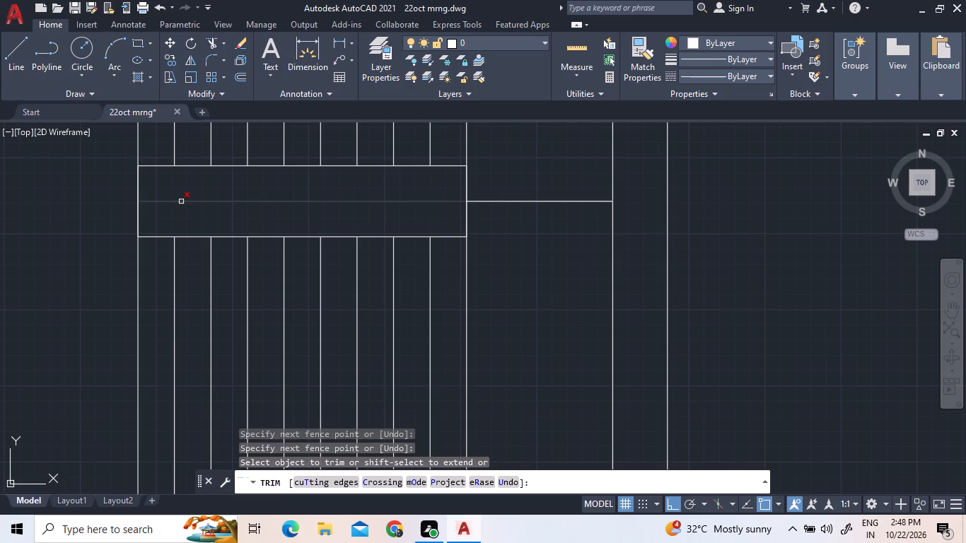
left_click(181, 201)
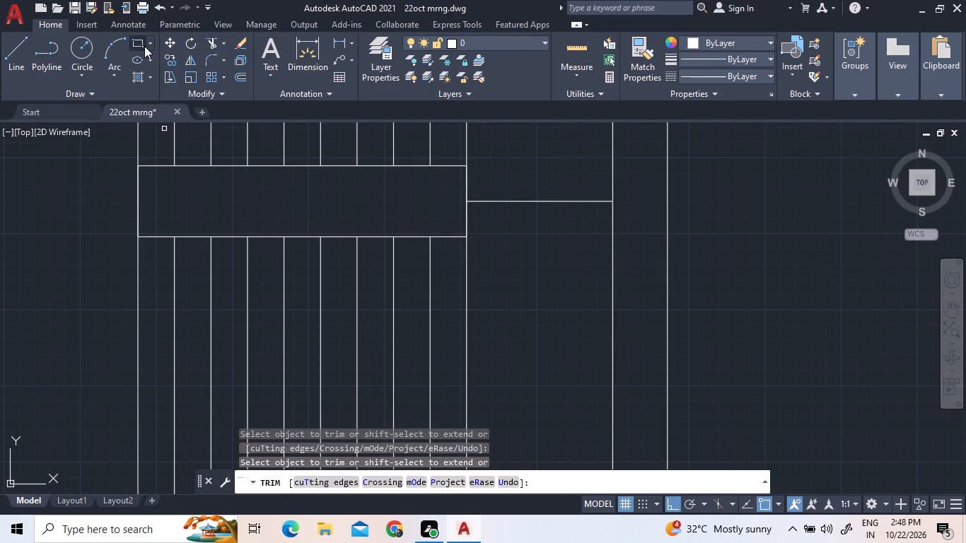
Draw a second rectangle just inside the narrow rectangle, leaving a thin, roughly even margin on all sides.
left_click(144, 46)
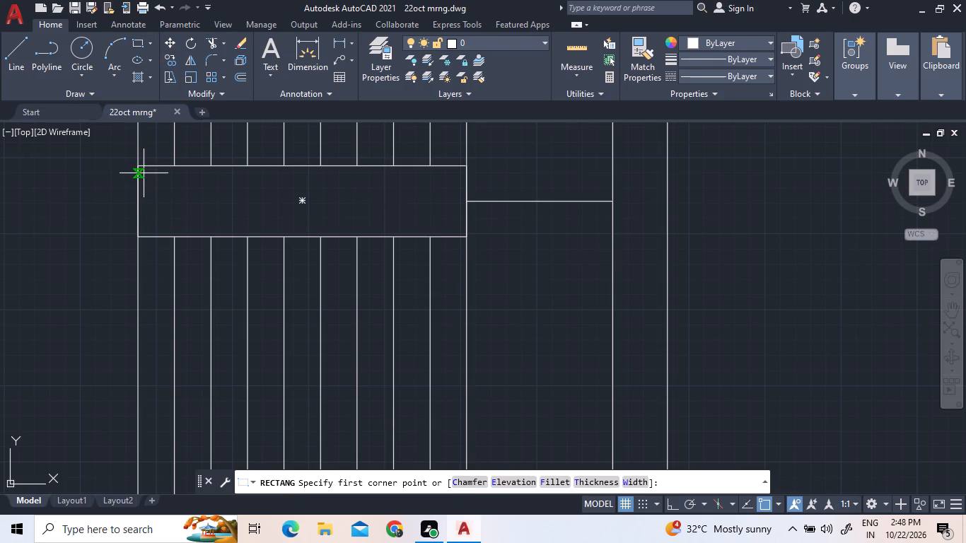
left_click(144, 172)
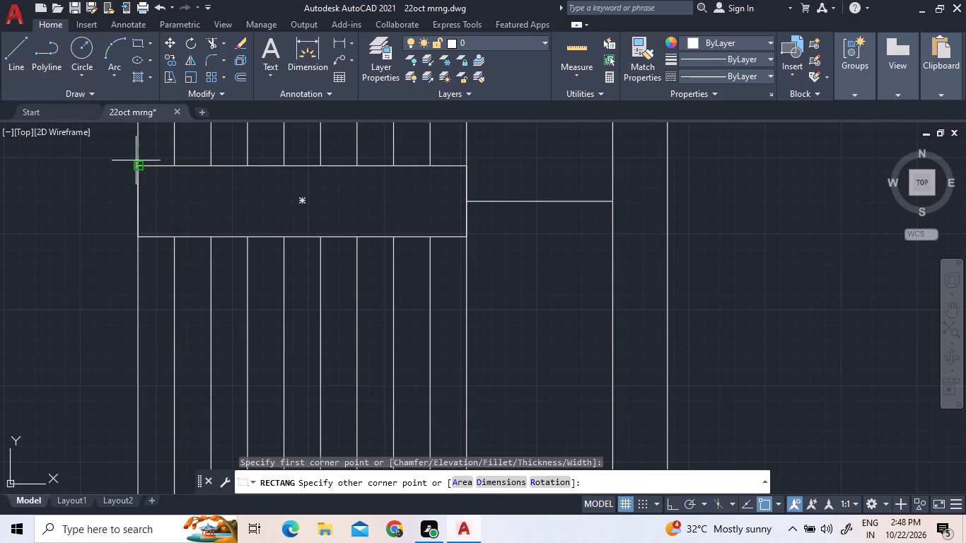
left_click(141, 37)
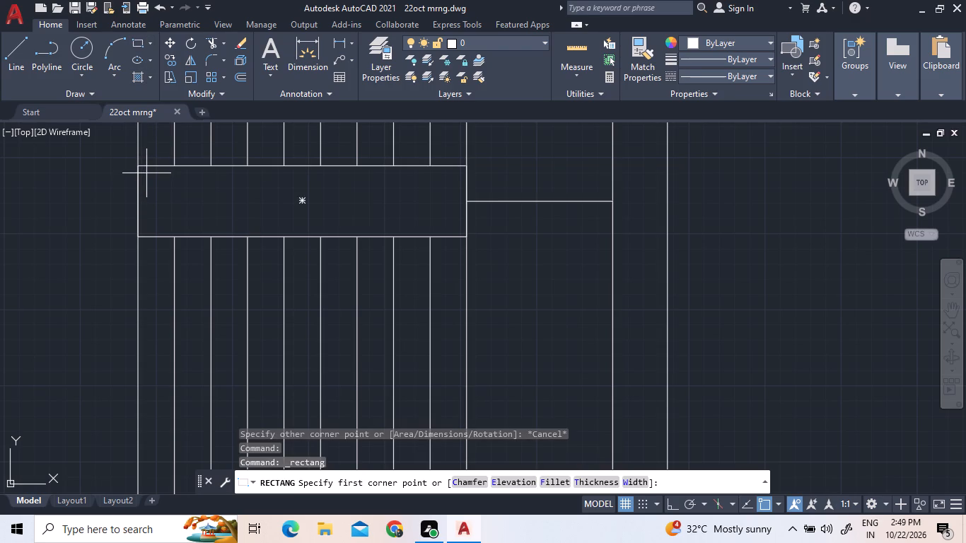
left_click(146, 171)
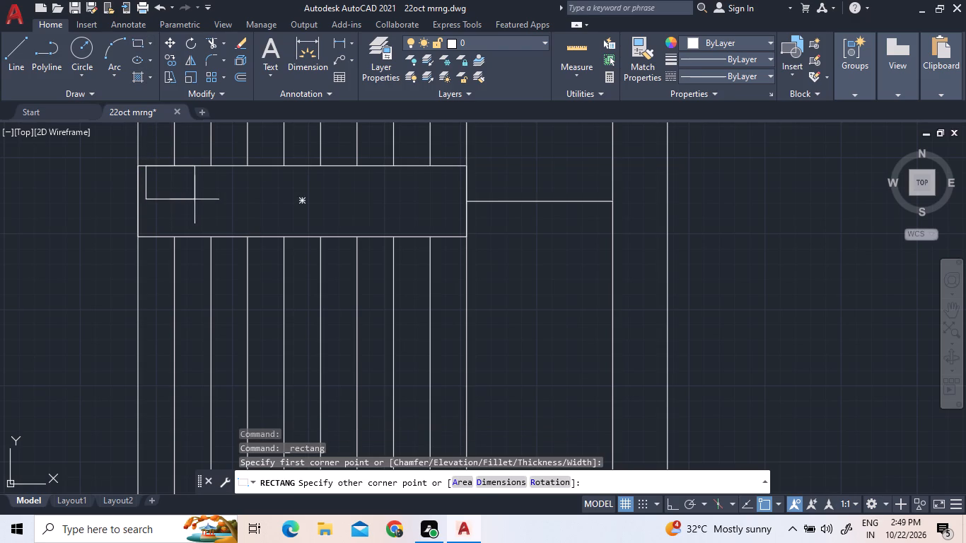
left_click(141, 42)
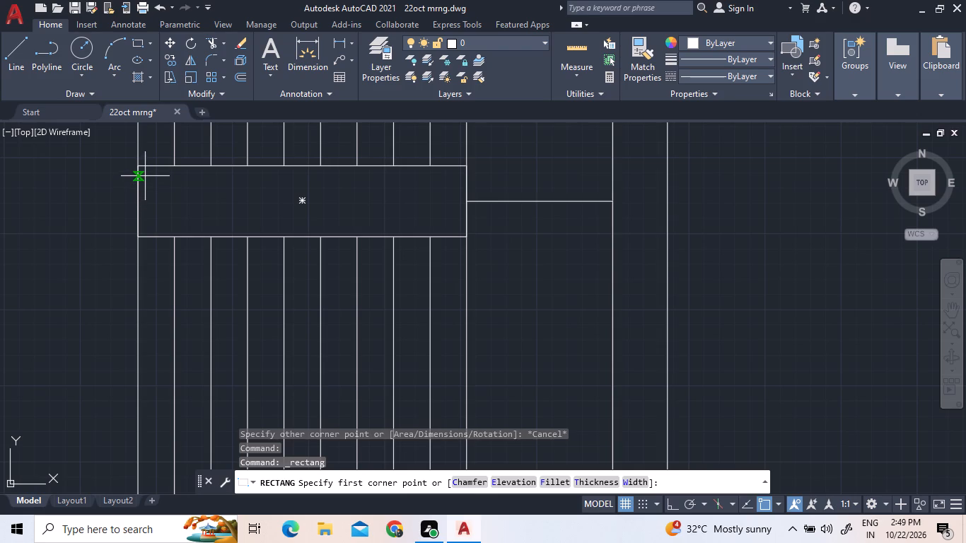
left_click(146, 175)
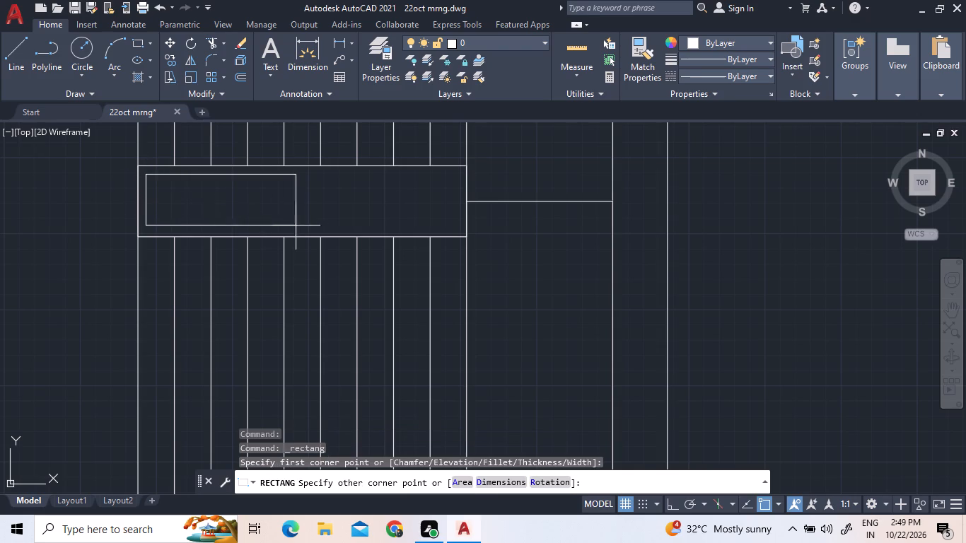
left_click(458, 228)
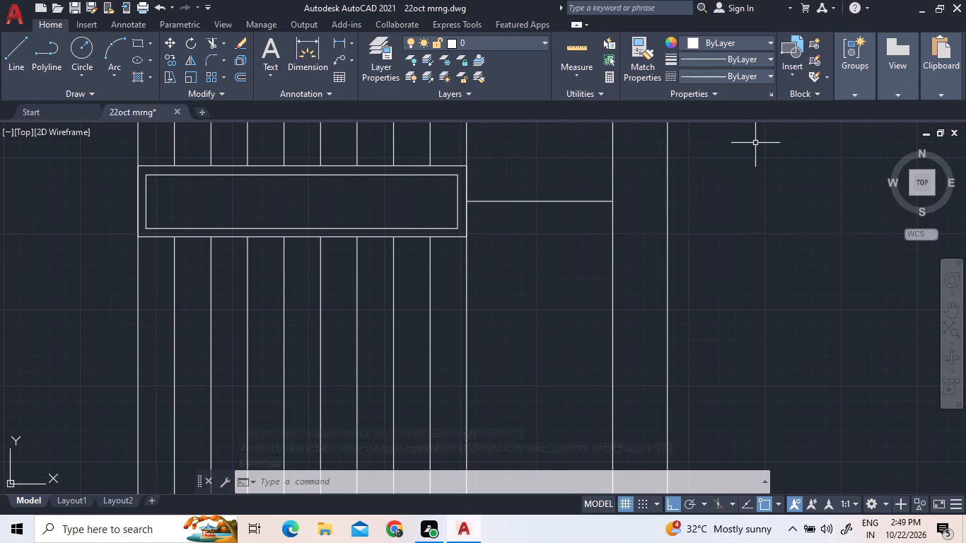
Erase the leftover centre line between the rightmost tread line and the bay's right wall line.
left_click(578, 211)
left_click(562, 179)
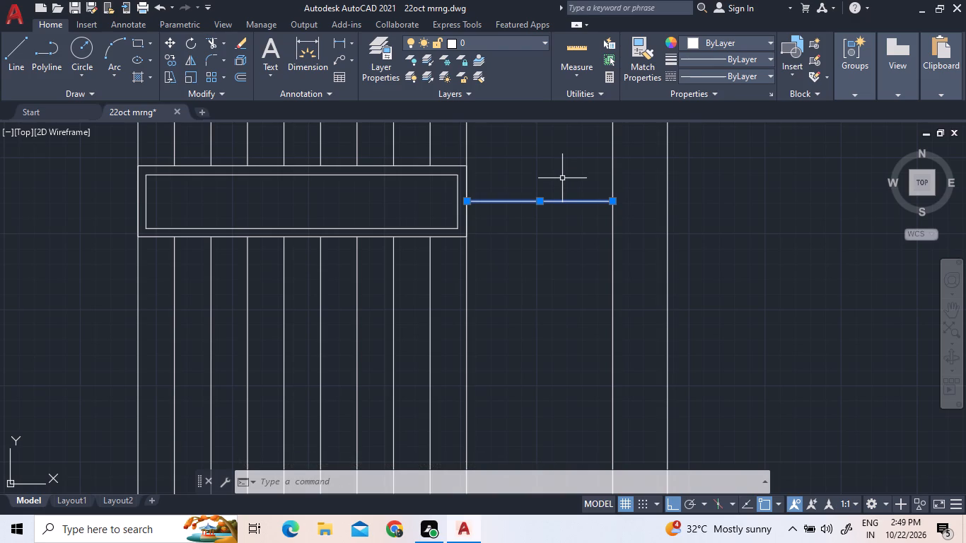
key("Delete")
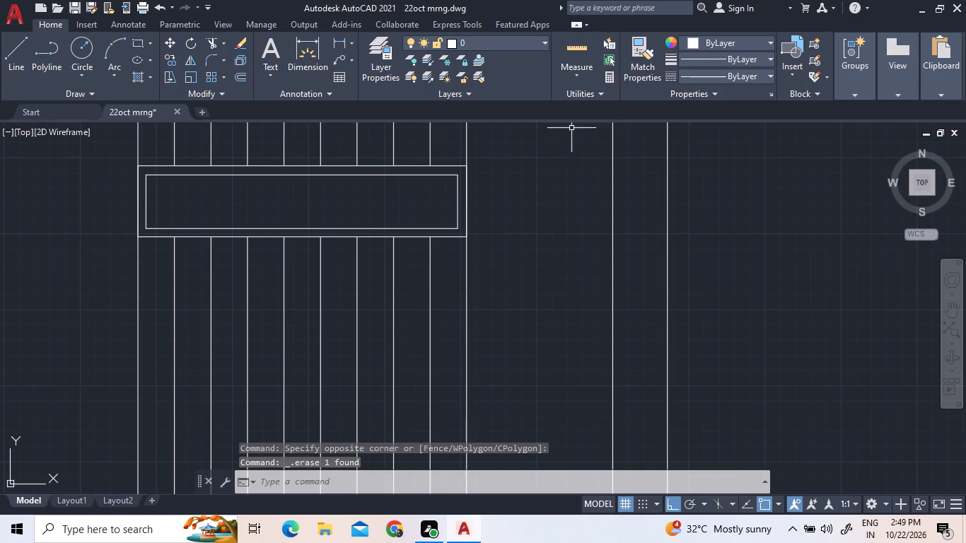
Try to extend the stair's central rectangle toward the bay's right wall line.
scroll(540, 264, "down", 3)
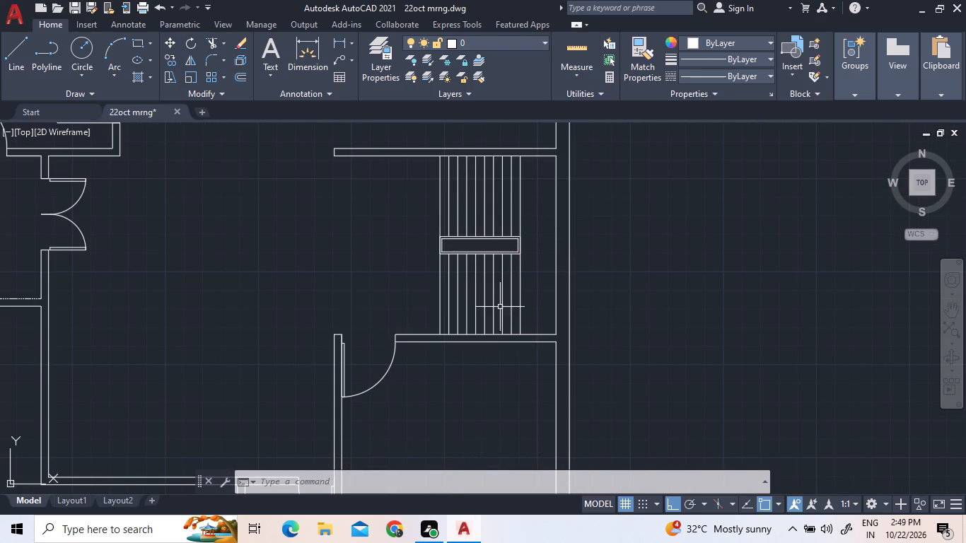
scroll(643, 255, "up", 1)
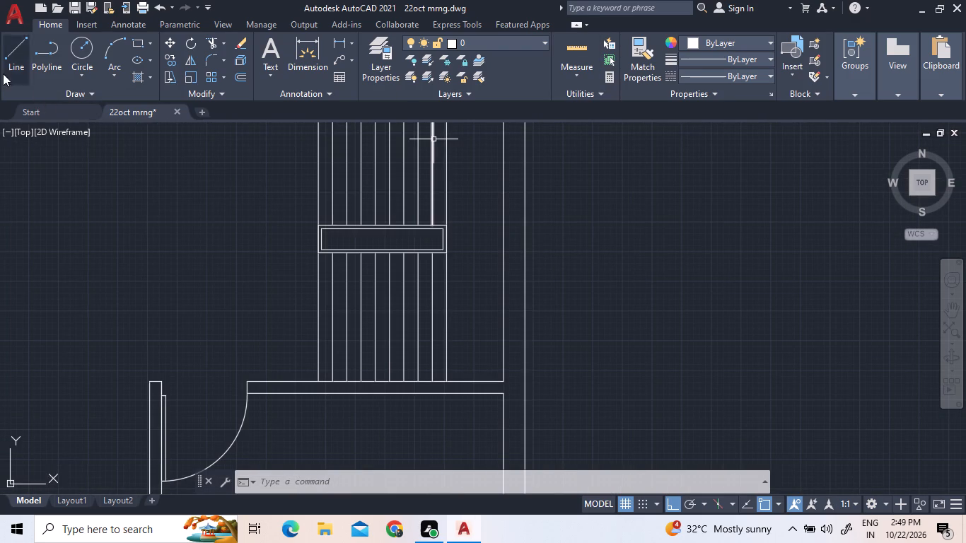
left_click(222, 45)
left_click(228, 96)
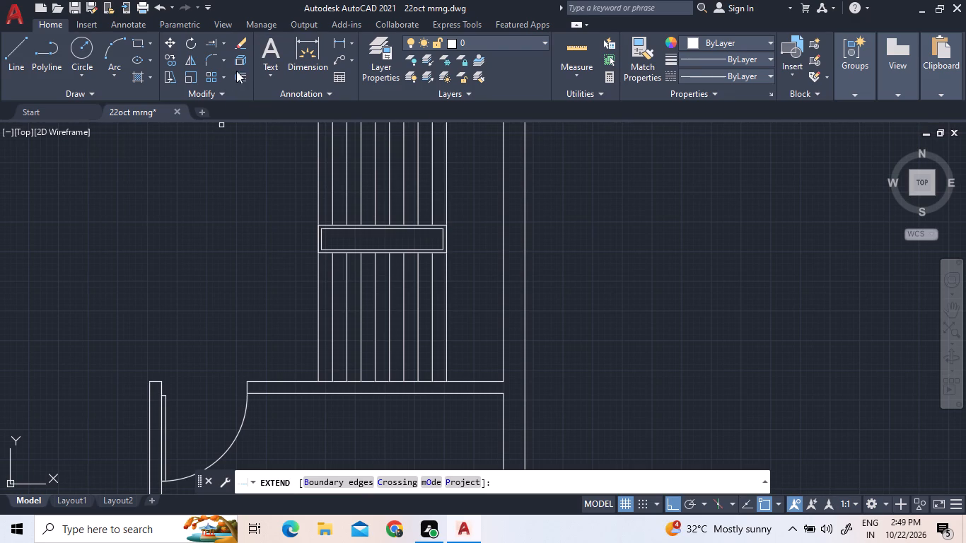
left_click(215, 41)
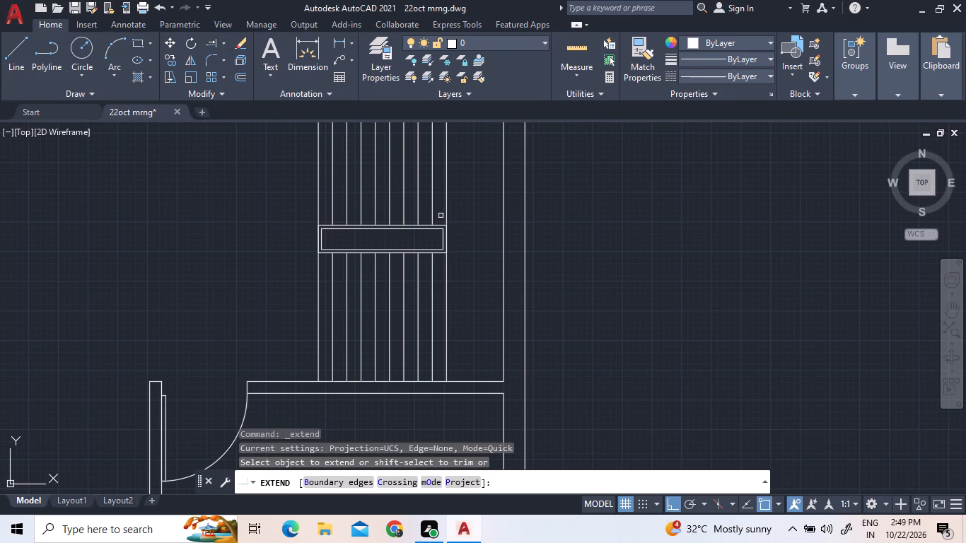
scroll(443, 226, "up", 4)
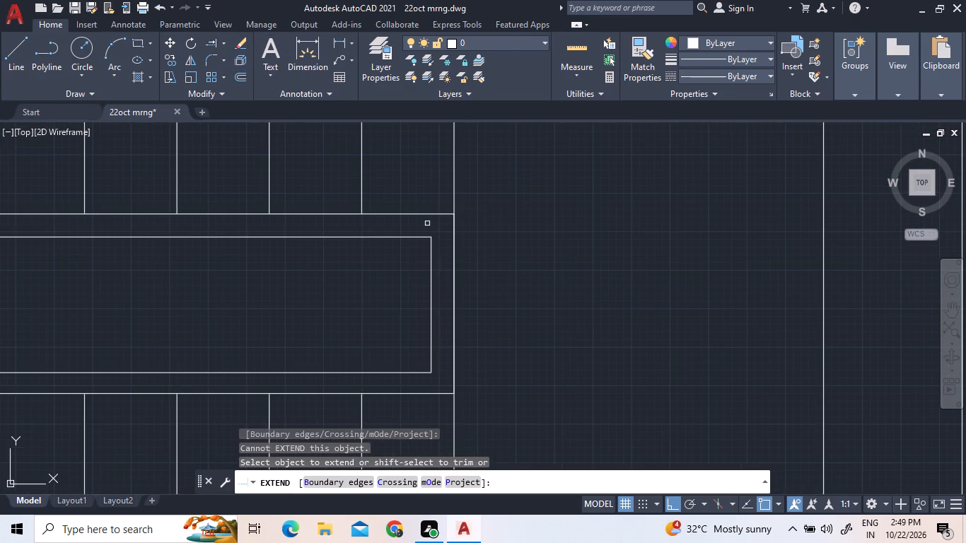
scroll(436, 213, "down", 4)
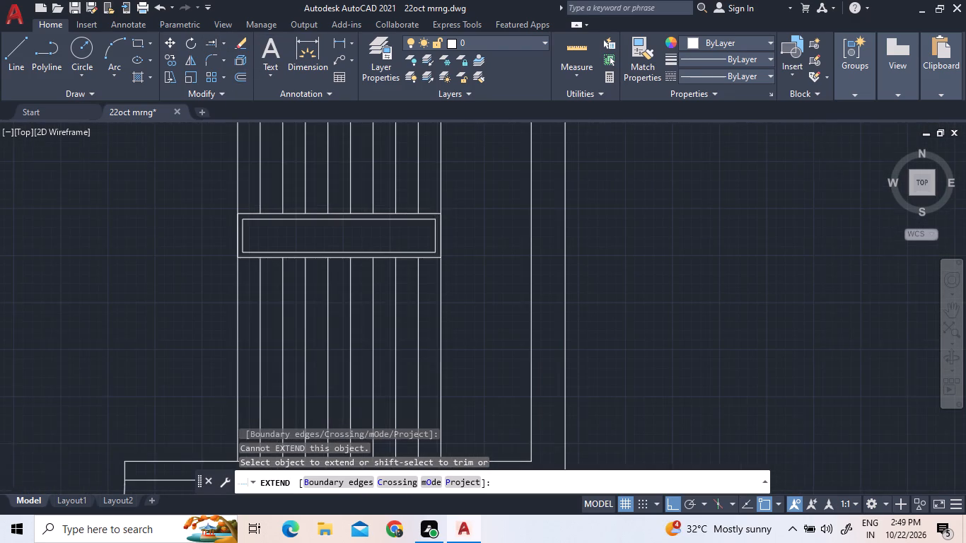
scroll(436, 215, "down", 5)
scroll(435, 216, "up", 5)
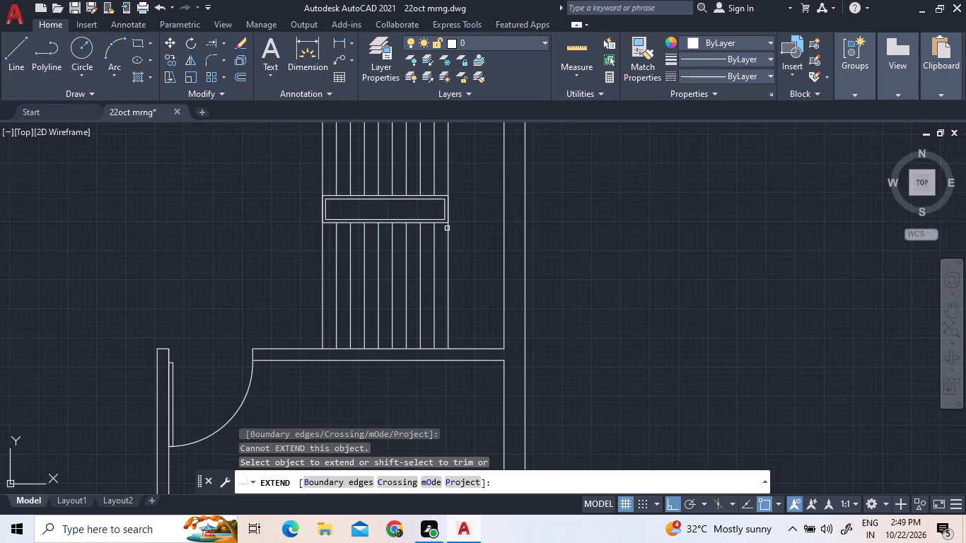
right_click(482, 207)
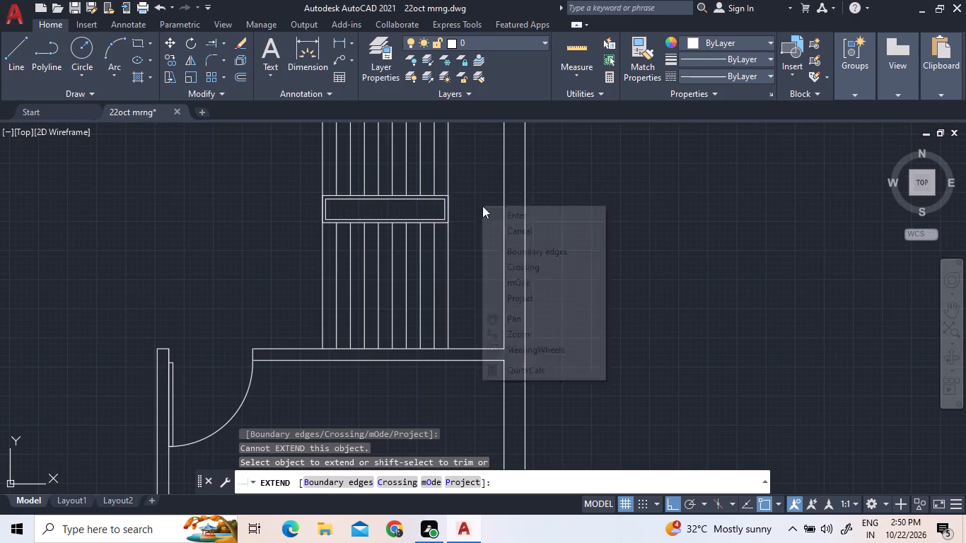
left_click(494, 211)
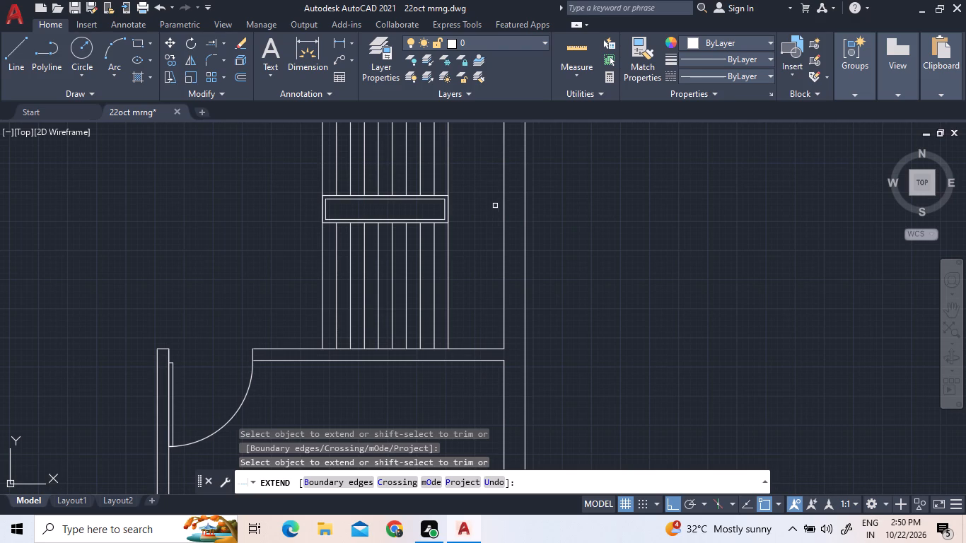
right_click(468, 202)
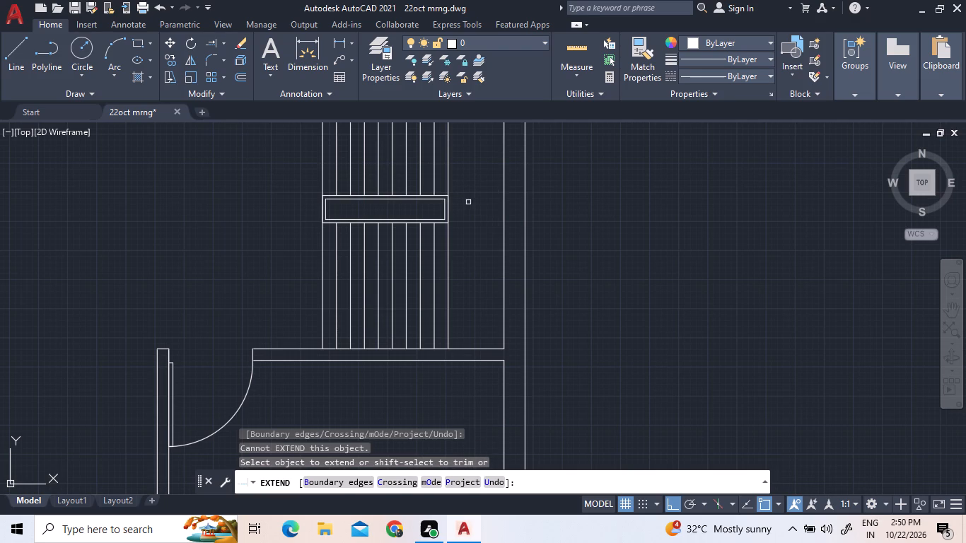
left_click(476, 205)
Explode the stair's inner and outer central rectangles into separate lines.
scroll(441, 233, "up", 3)
left_click(453, 218)
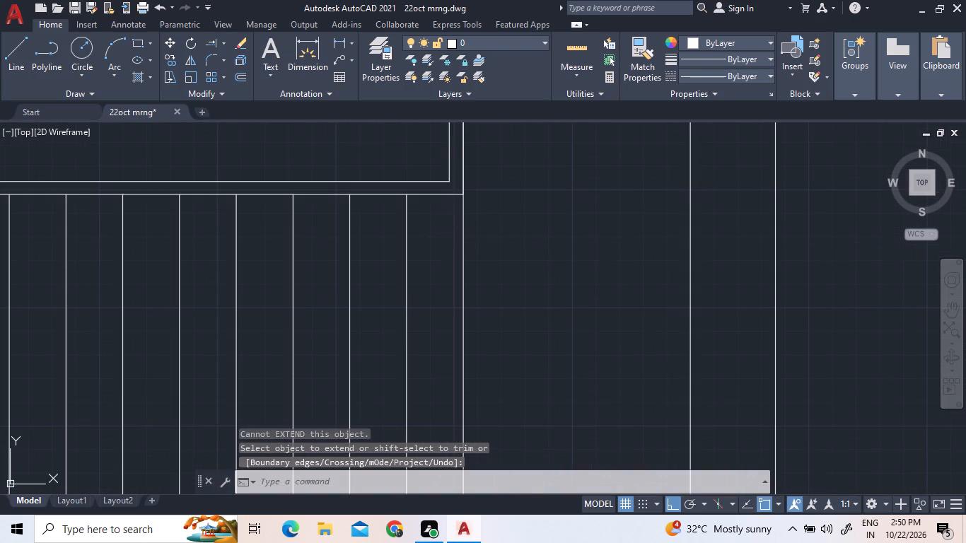
left_click(433, 153)
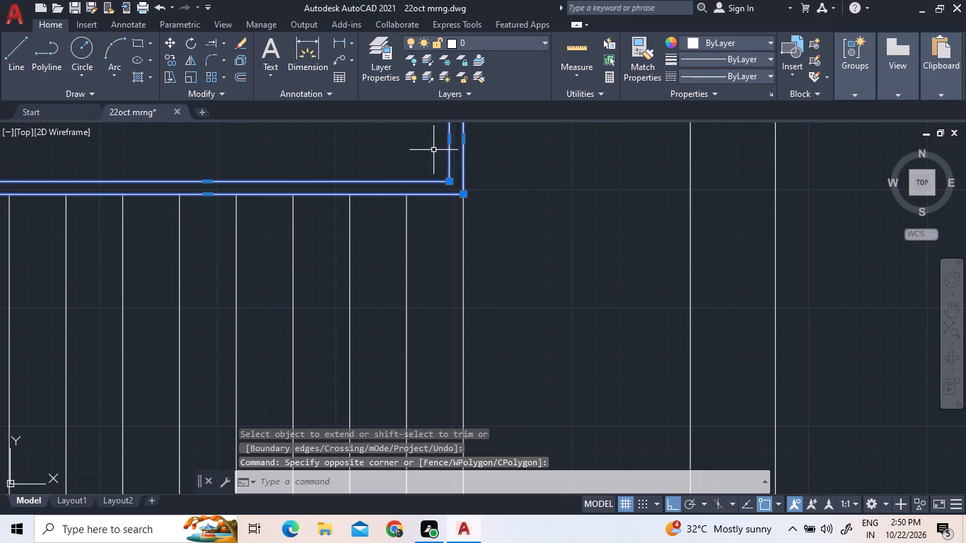
type("X")
key("space")
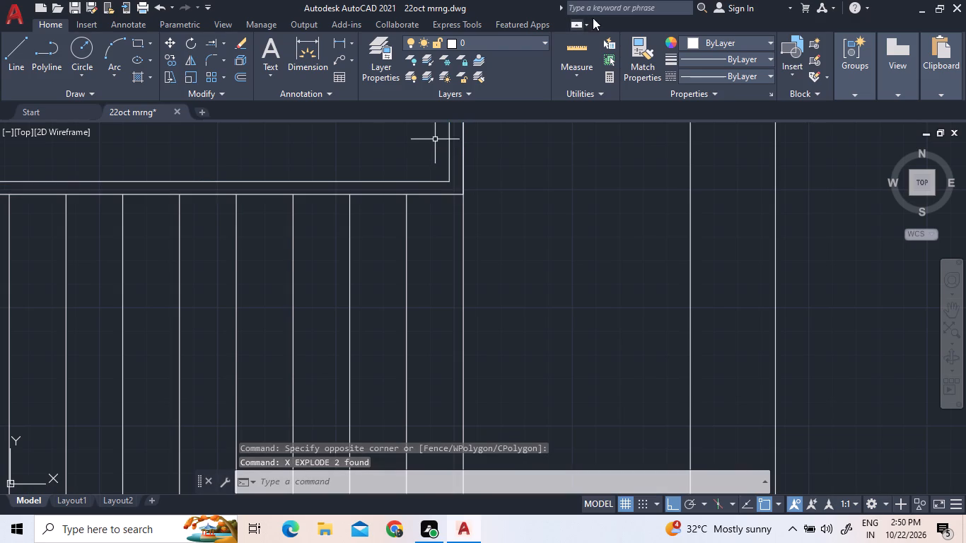
scroll(619, 190, "down", 2)
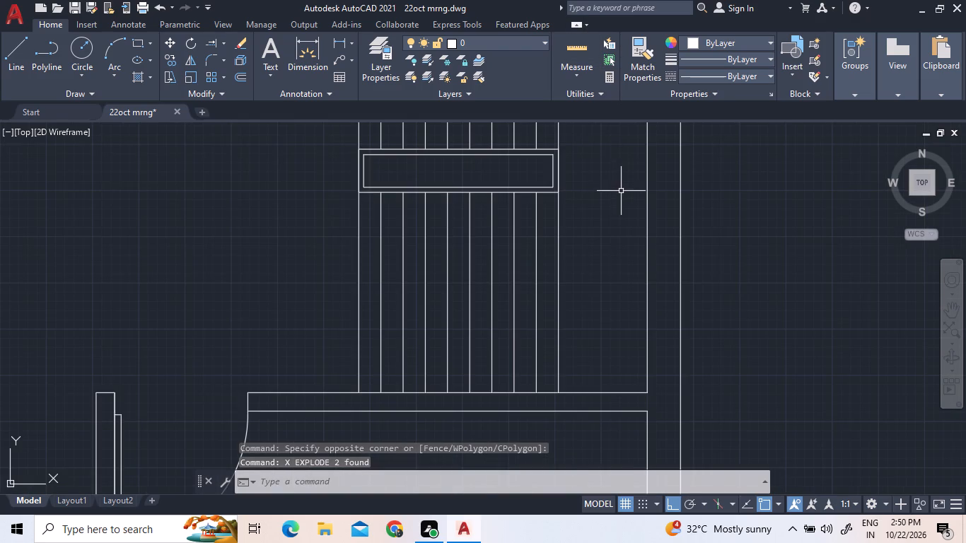
middle_click_drag(621, 190, 512, 204)
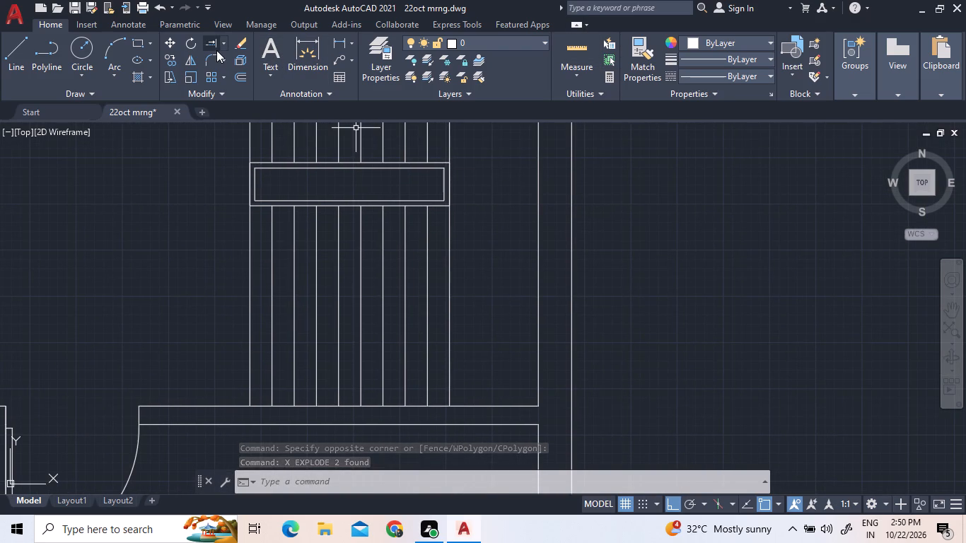
Extend the central divider's upper and lower outer edges to the bay's right wall line.
left_click(213, 47)
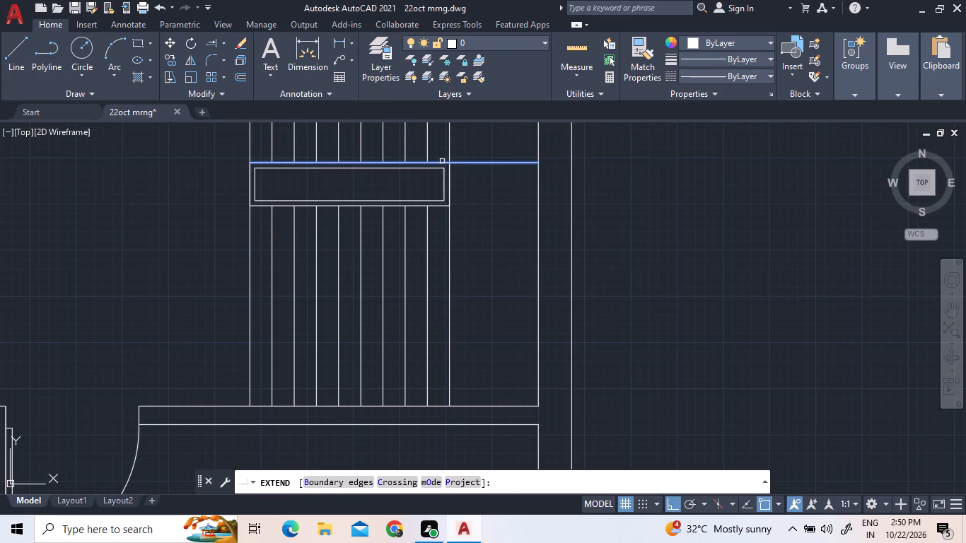
left_click(442, 161)
left_click(440, 206)
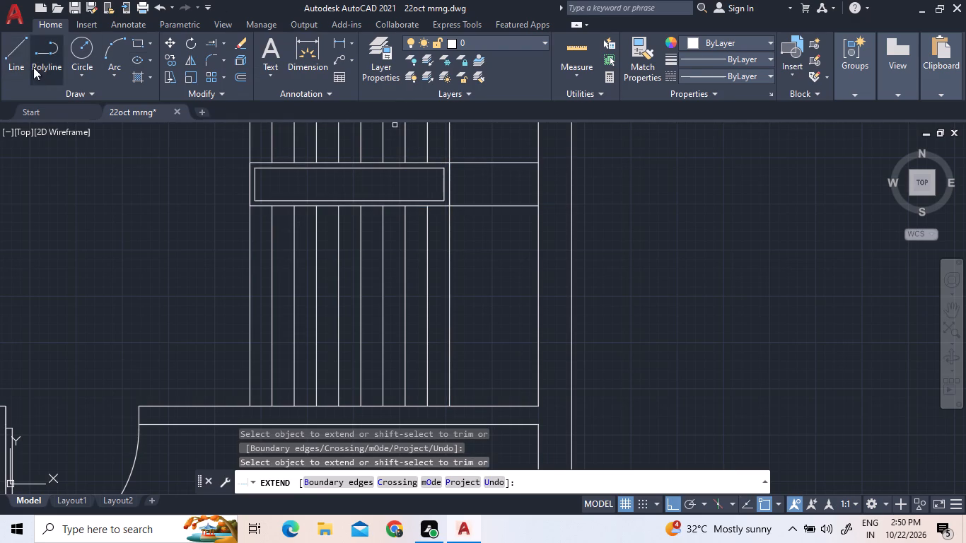
Draw a U-shaped direction line from the upper flight's fourth tread line, about 3'-9" right, down past the divider, and back to the lower flight's fourth tread line.
left_click(15, 62)
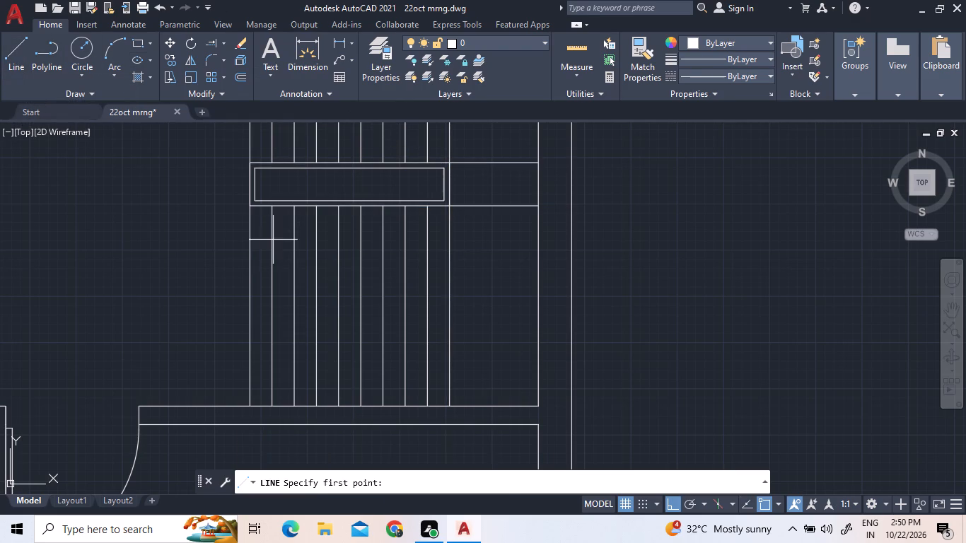
scroll(393, 272, "down", 2)
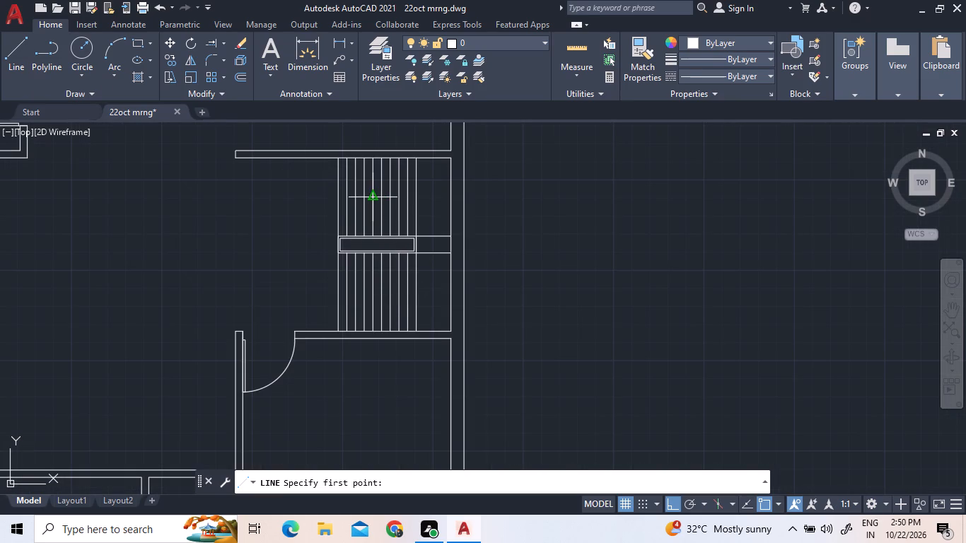
scroll(366, 197, "up", 2)
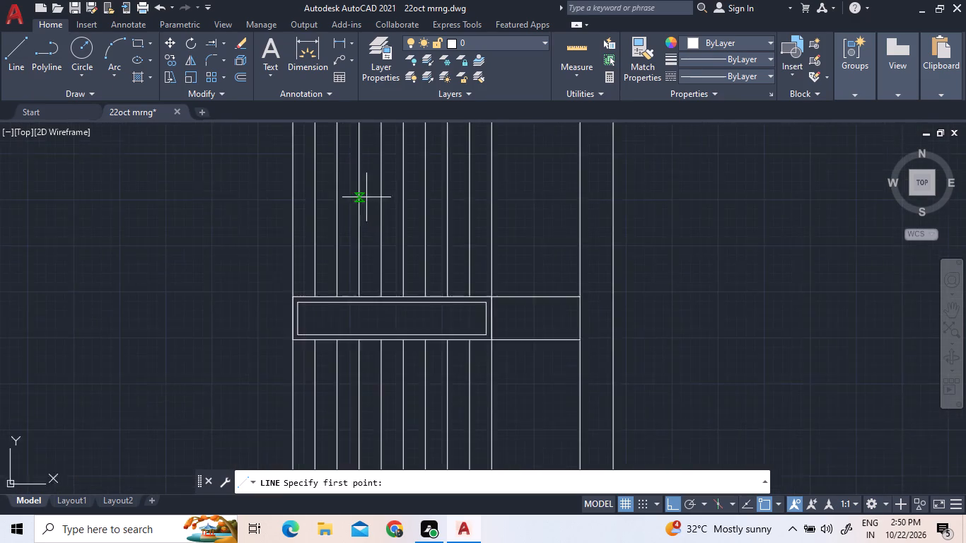
scroll(366, 197, "up", 1)
left_click(356, 199)
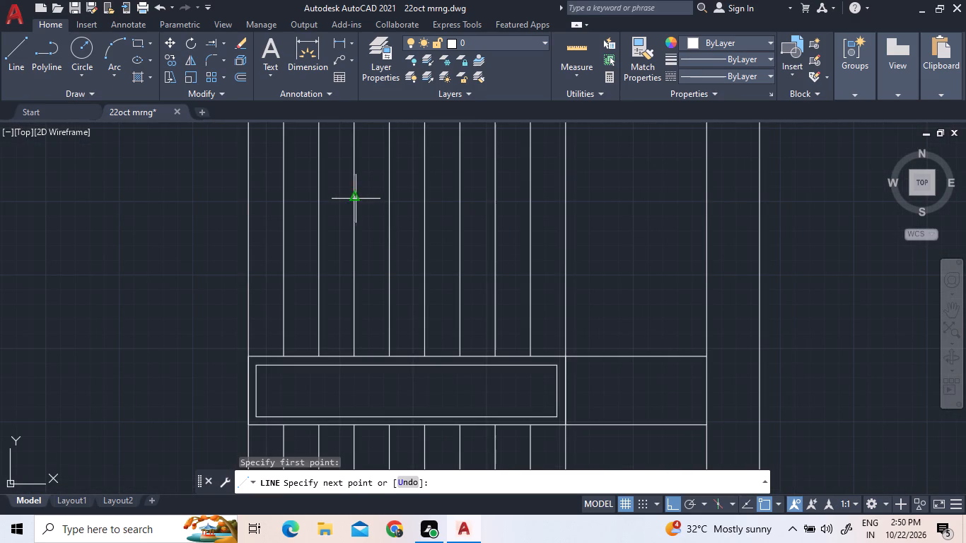
left_click(624, 204)
scroll(626, 247, "down", 4)
scroll(627, 303, "up", 1)
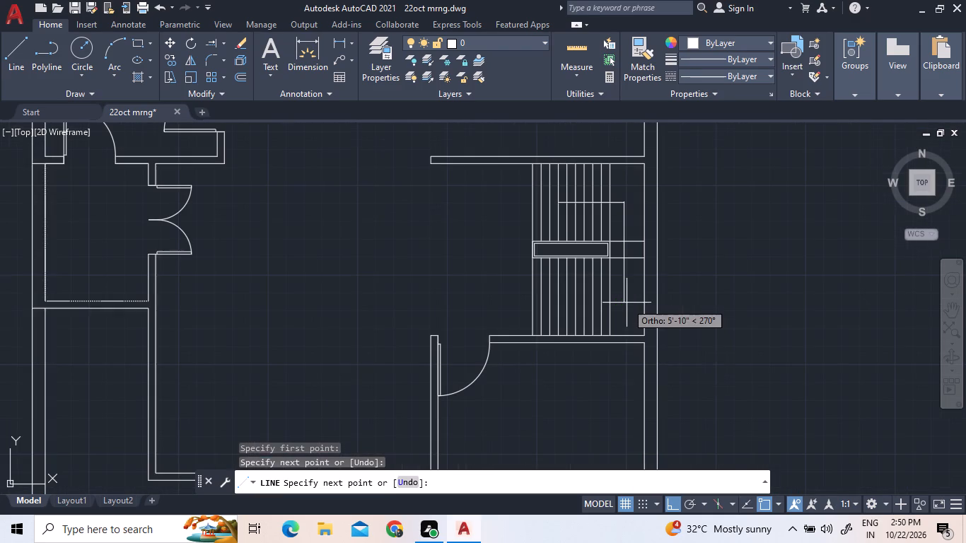
left_click(626, 298)
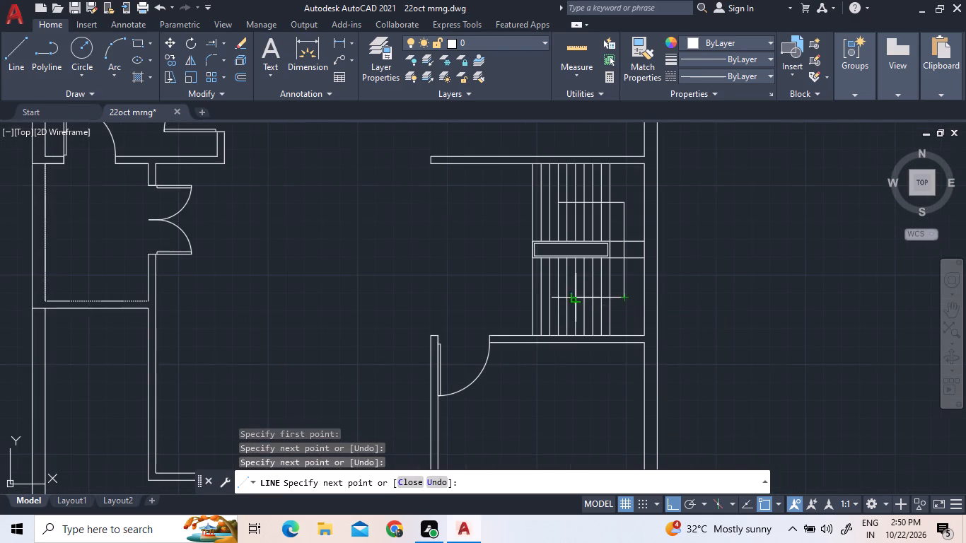
scroll(578, 298, "up", 4)
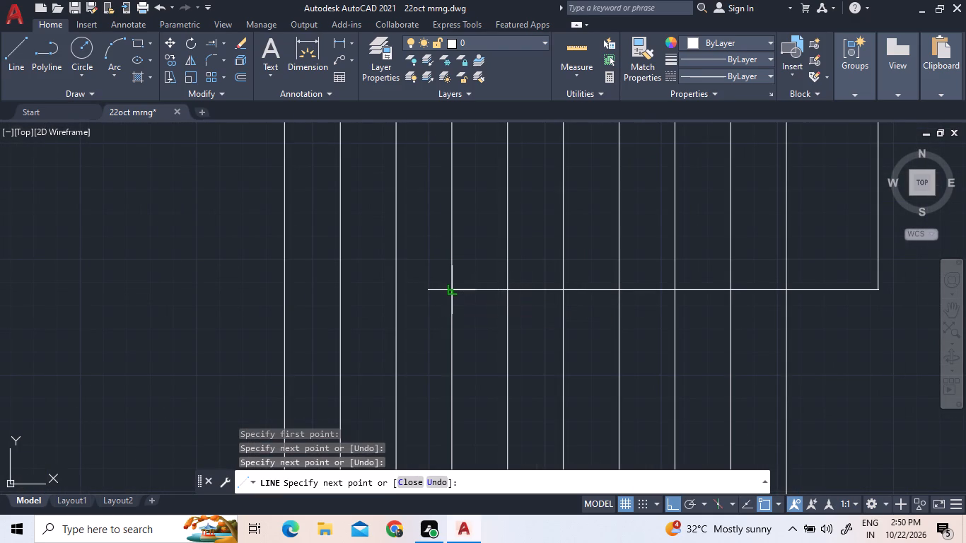
left_click(451, 291)
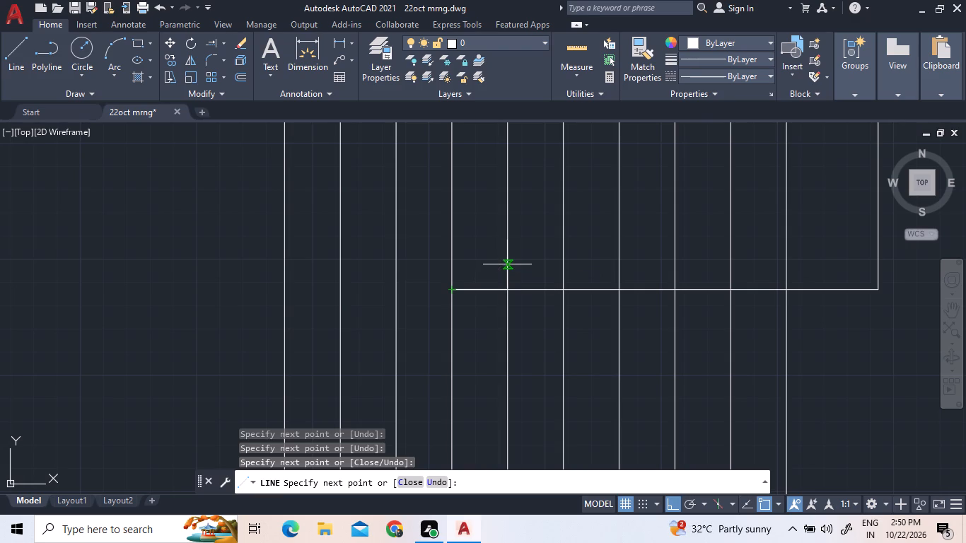
Draw an open arrowhead at the direction line's lower-flight end, one tread deep, with its tip on the fourth tread line.
left_click(508, 264)
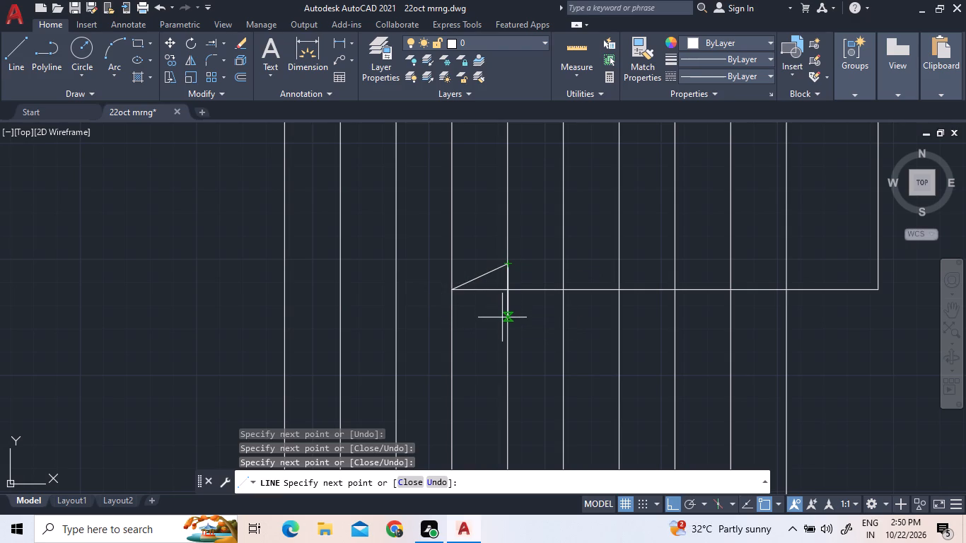
left_click(502, 322)
left_click(450, 294)
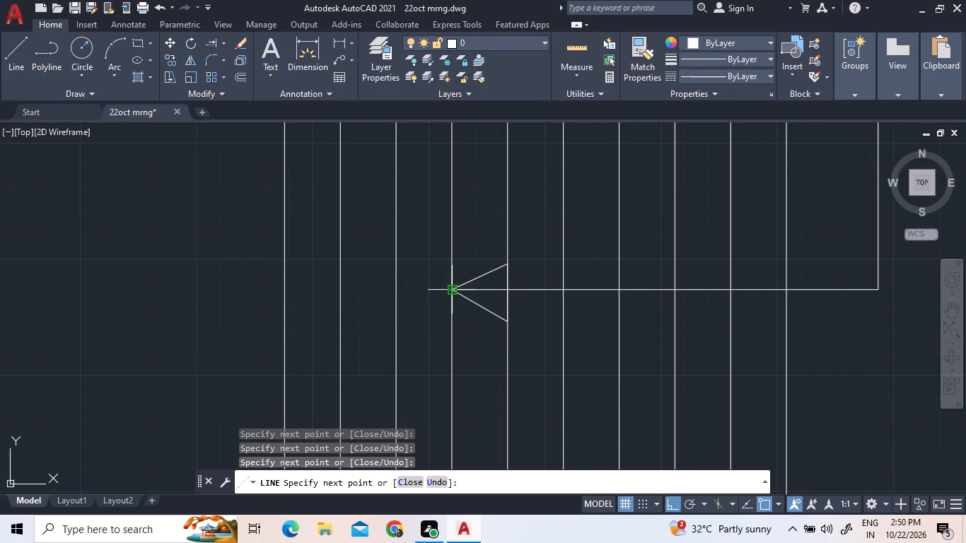
right_click(476, 214)
left_click(504, 226)
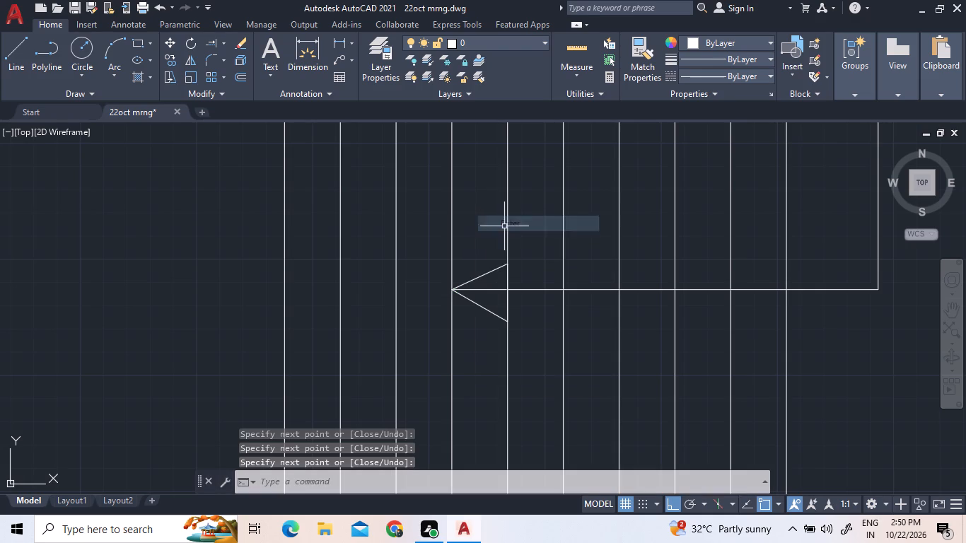
scroll(507, 221, "down", 1)
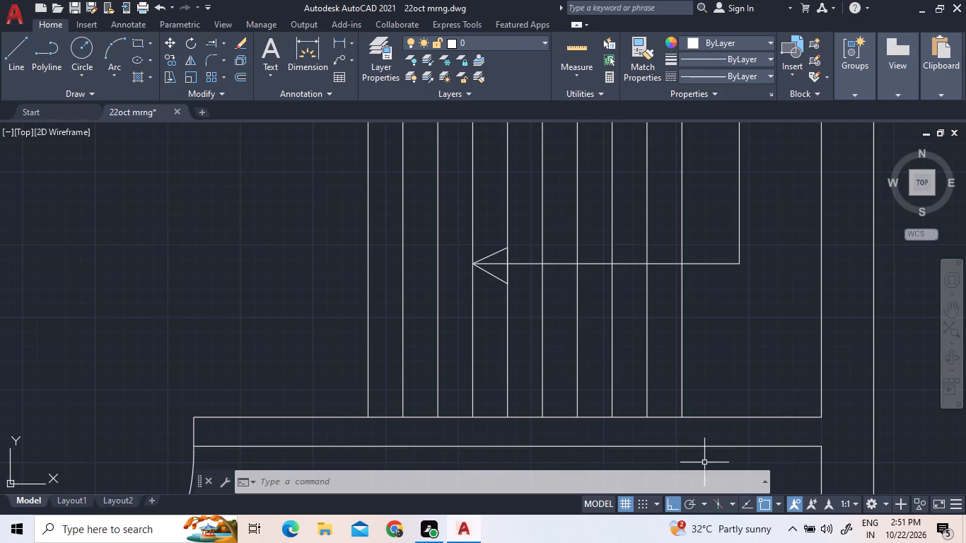
scroll(726, 303, "down", 2)
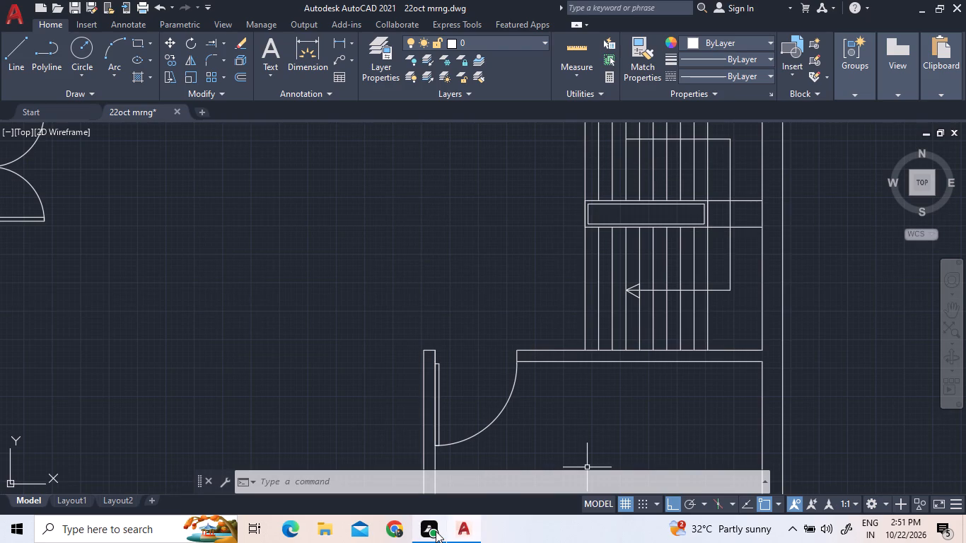
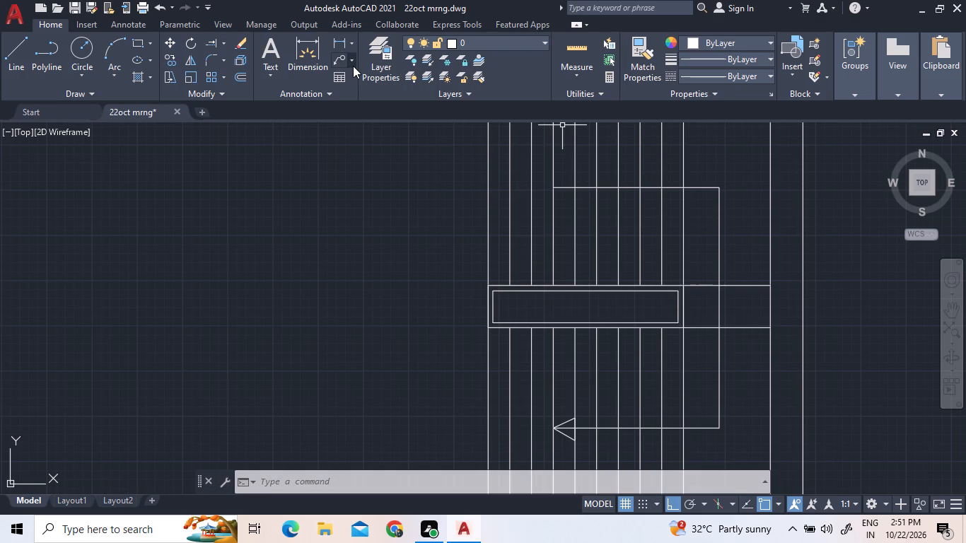
Erase the two slanted arrowhead lines at the lower-flight end of the stair direction line.
scroll(571, 440, "up", 4)
left_click(571, 434)
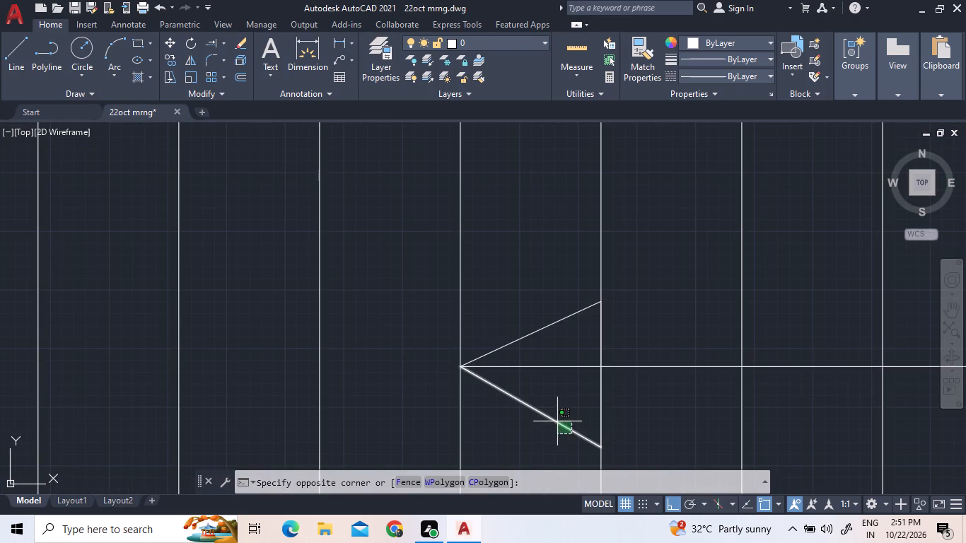
left_click(557, 421)
left_click(552, 315)
double_click(557, 335)
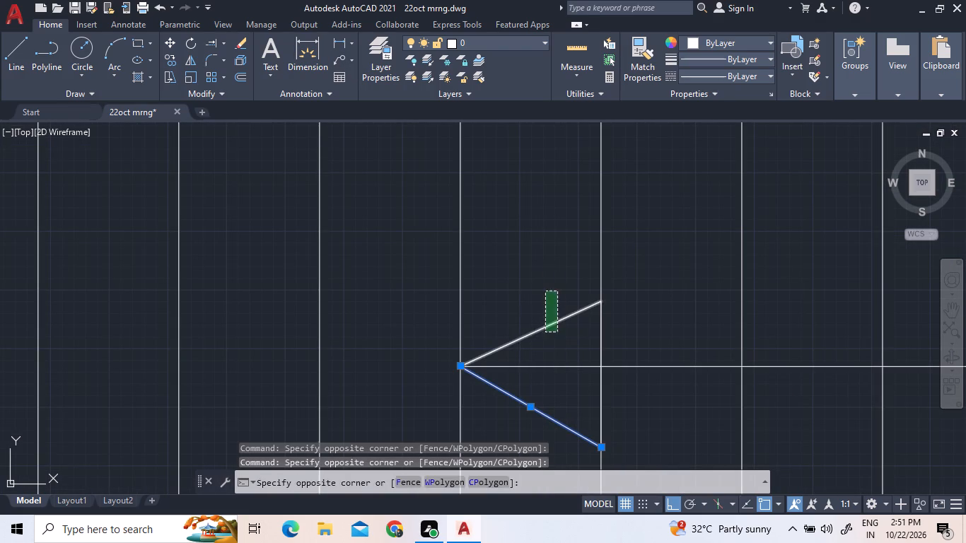
left_click(545, 291)
key("Delete")
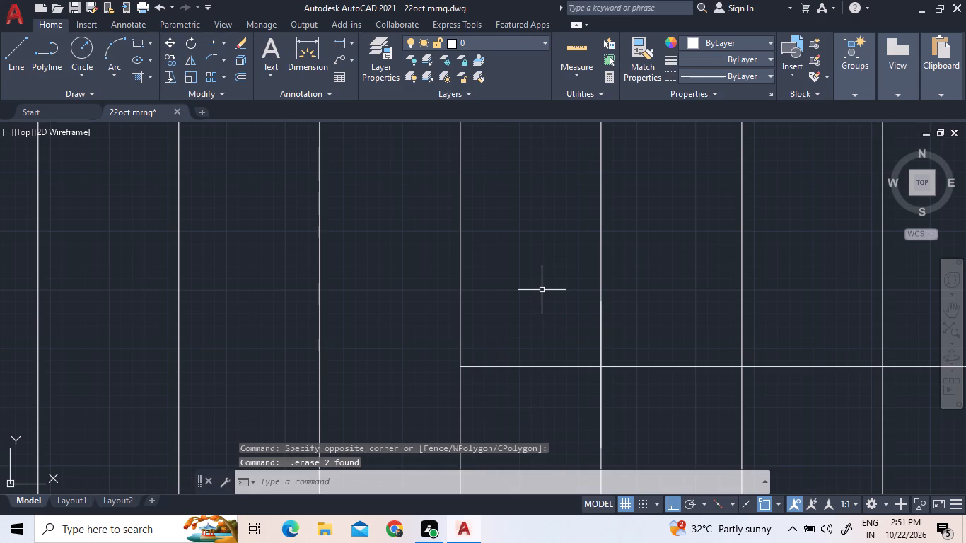
Draw two slanted lines for a reversed arrowhead, from the fifth tread line at the direction line to the fourth, one above and one below.
left_click(23, 52)
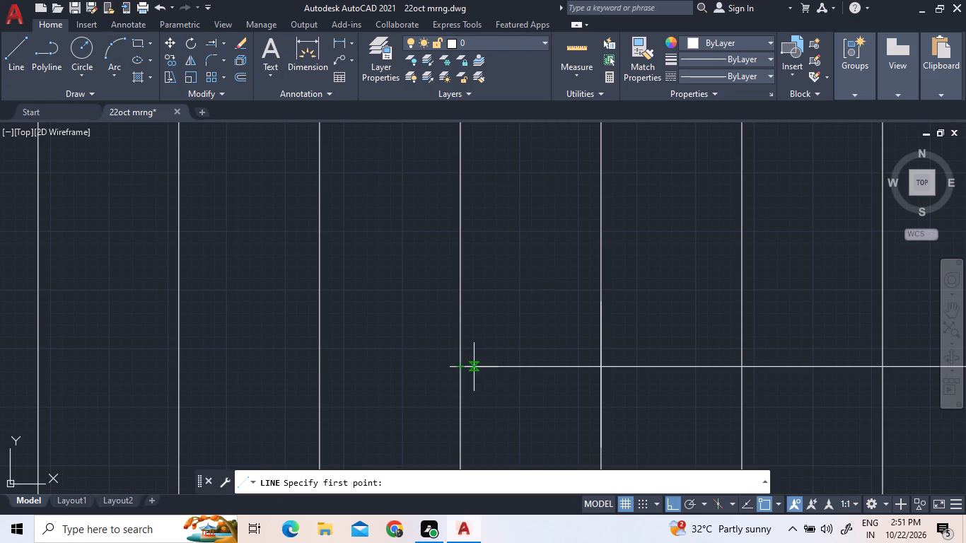
left_click(598, 371)
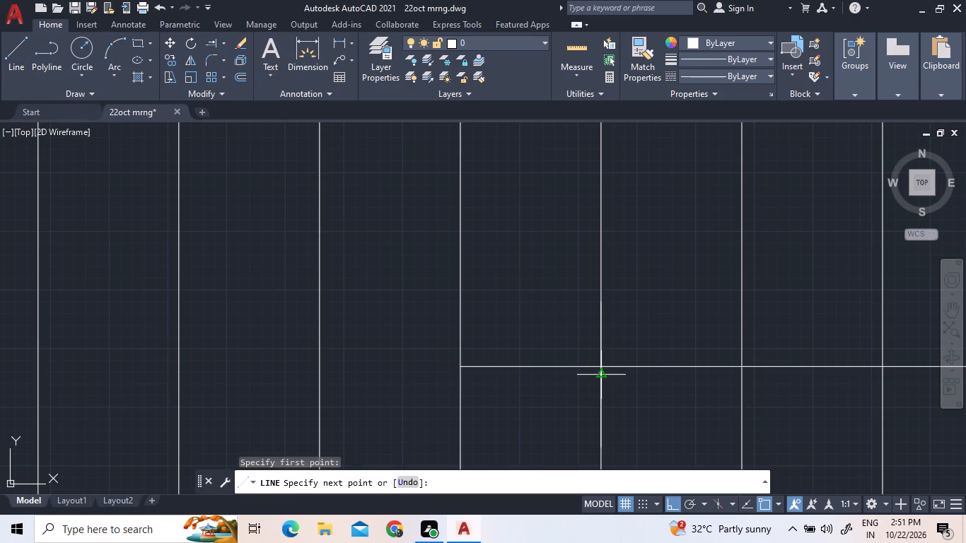
left_click(462, 286)
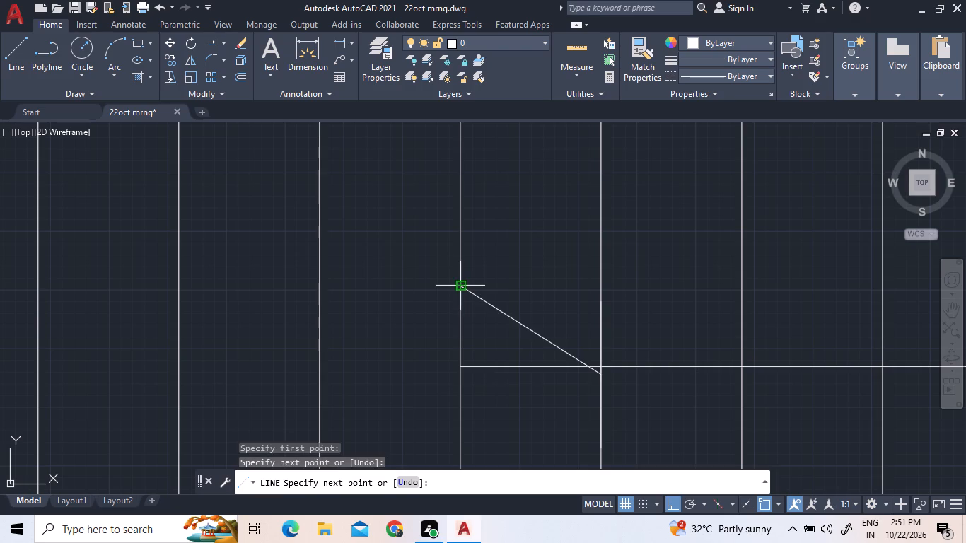
left_click(16, 63)
left_click(597, 367)
left_click(460, 410)
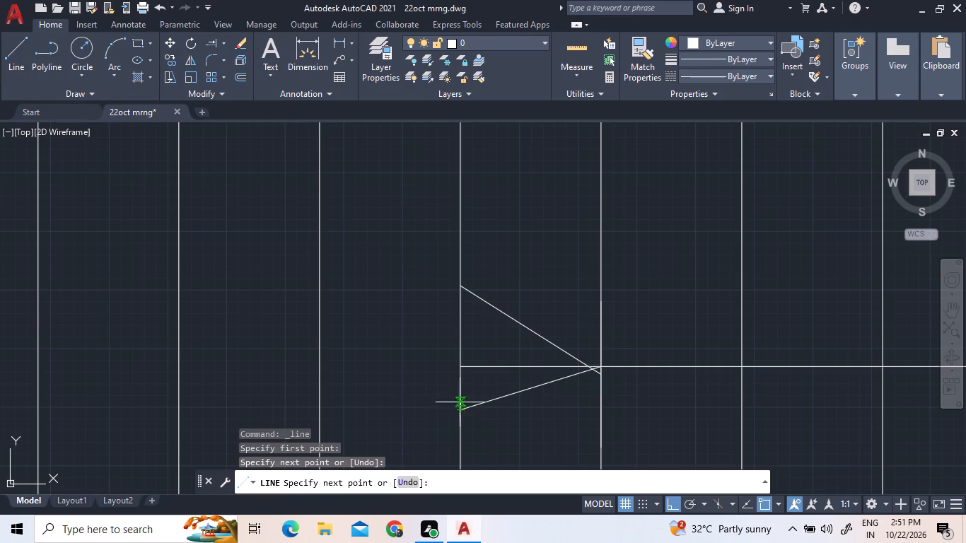
right_click(550, 332)
left_click(571, 347)
Move both slanted lines together so their crossing point sits where the direction line meets the fifth tread line.
scroll(610, 378, "up", 1)
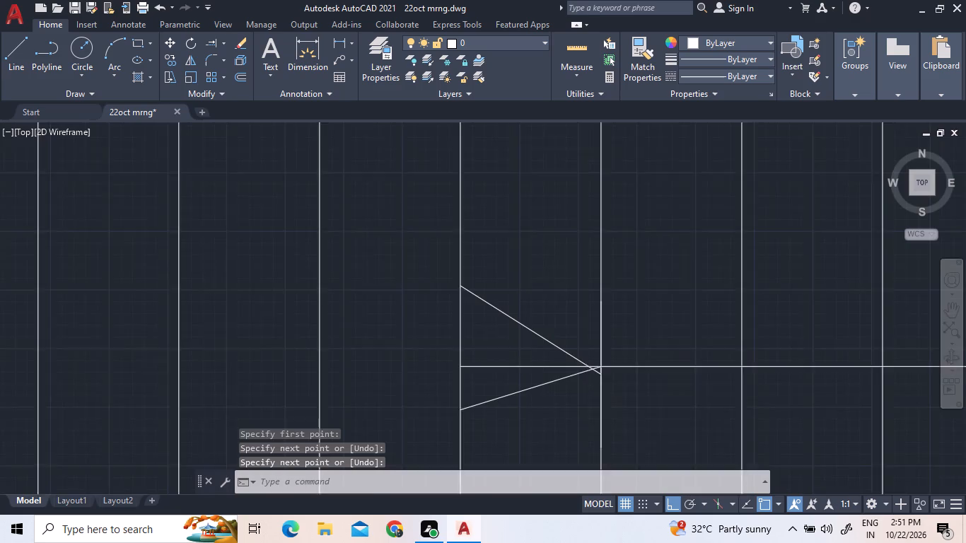
scroll(610, 378, "up", 1)
left_click(568, 358)
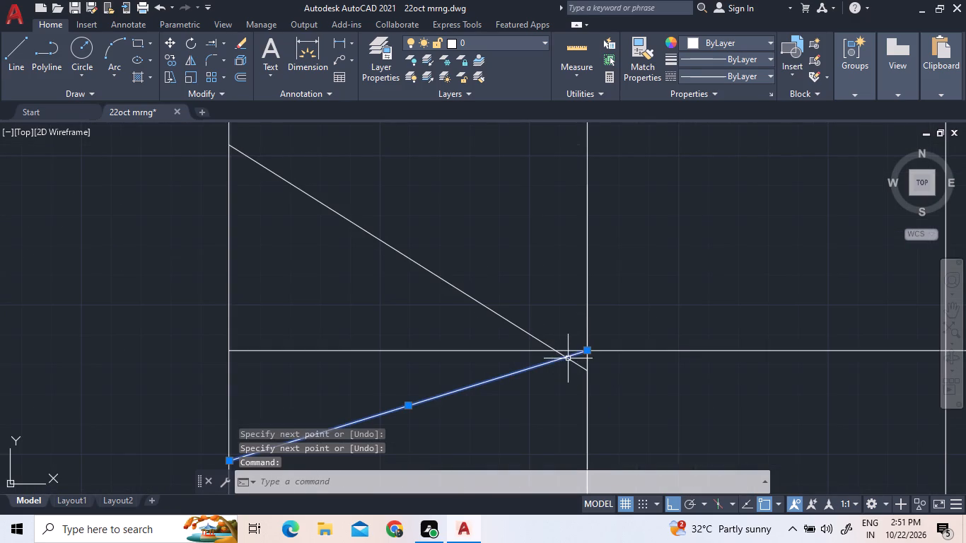
left_click(543, 341)
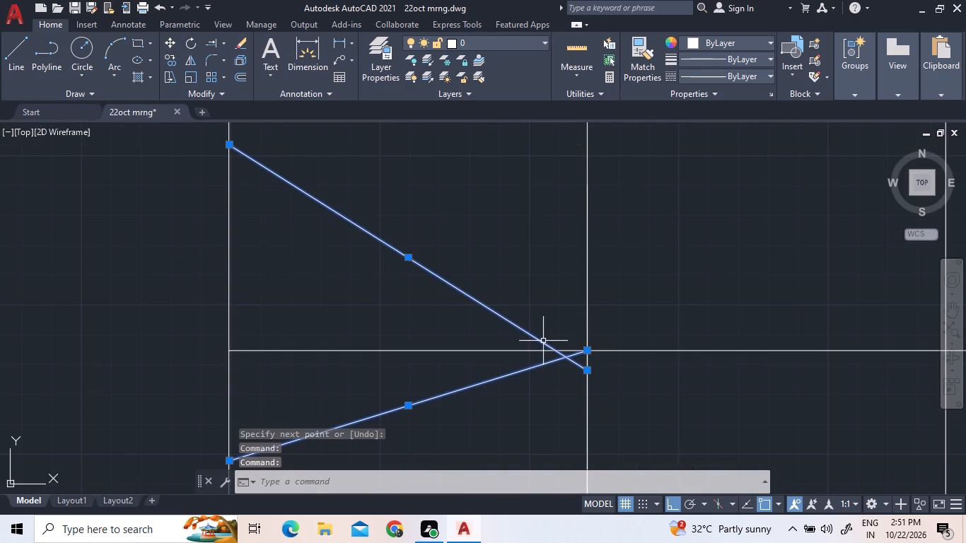
right_click(539, 341)
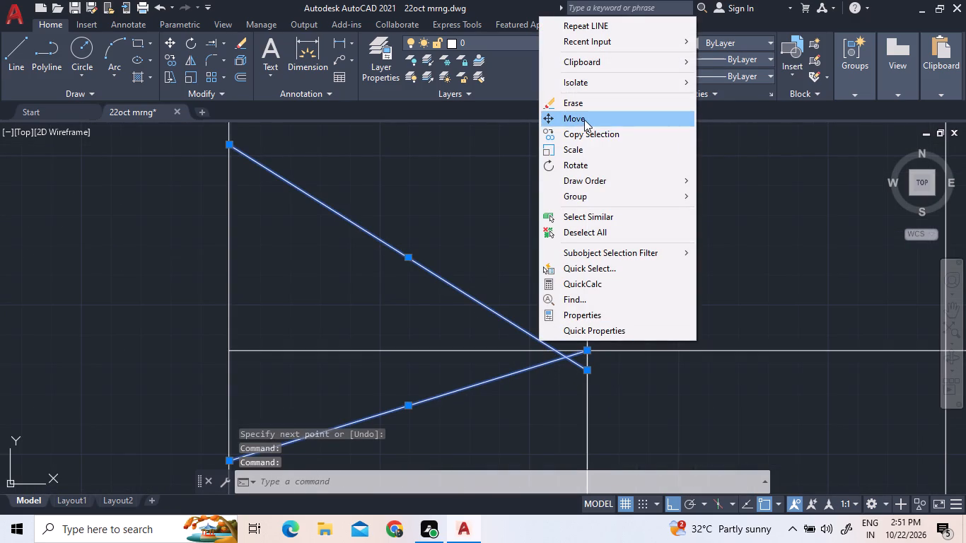
left_click(584, 119)
scroll(578, 402, "up", 2)
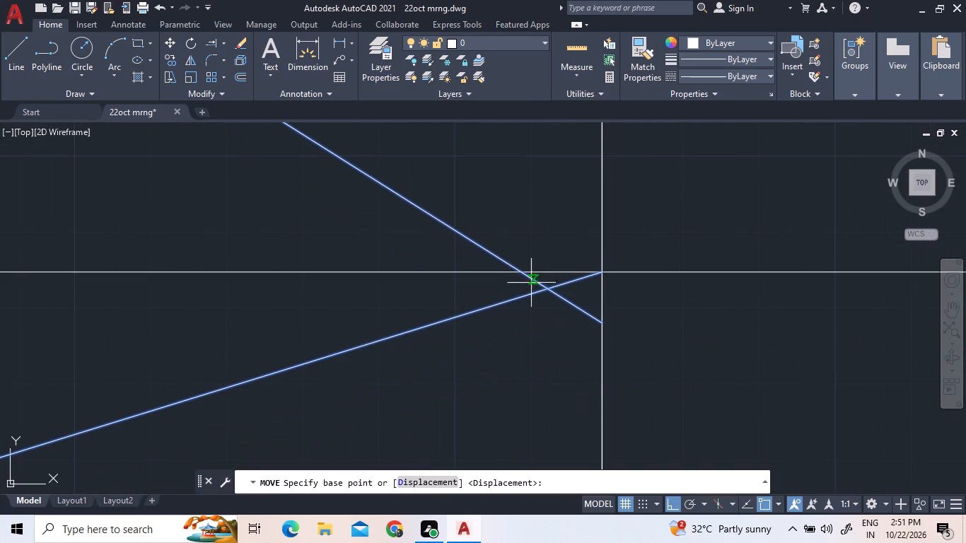
left_click(553, 291)
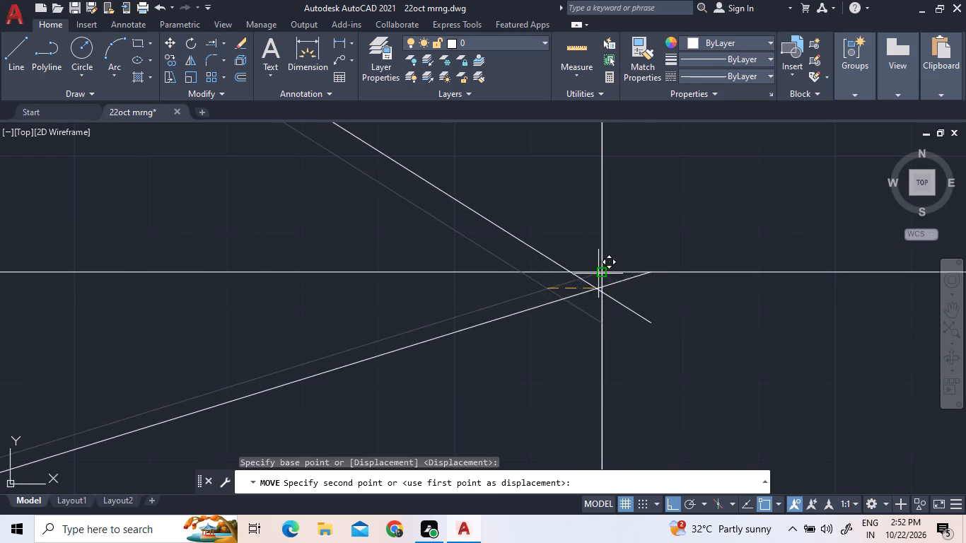
left_click(607, 269)
Extend the open ends of both slanted arrowhead lines to the fourth tread line.
scroll(599, 322, "down", 5)
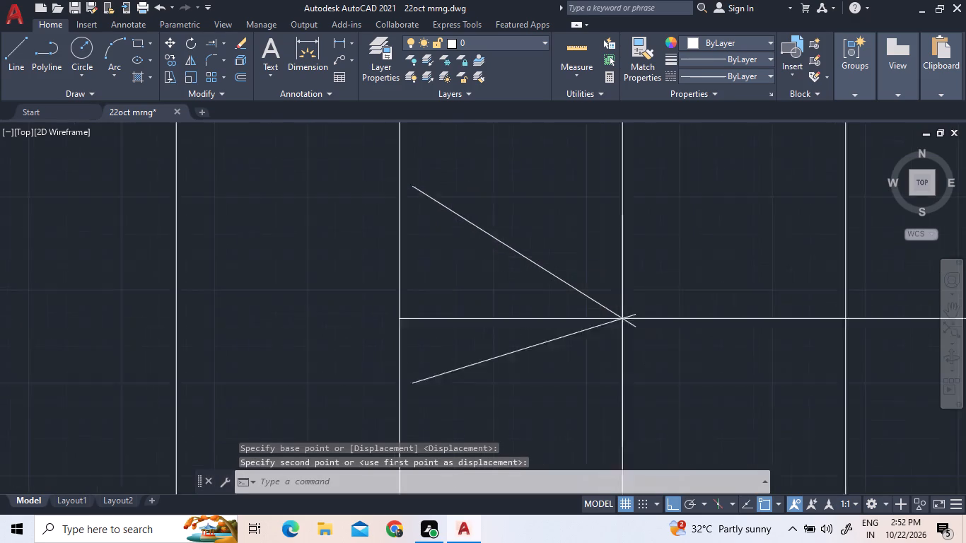
scroll(664, 351, "down", 1)
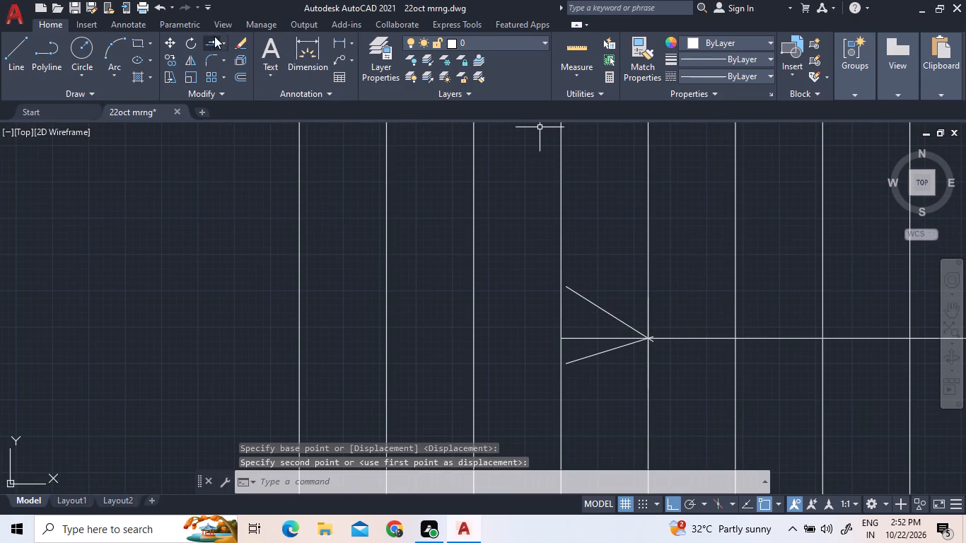
left_click(211, 40)
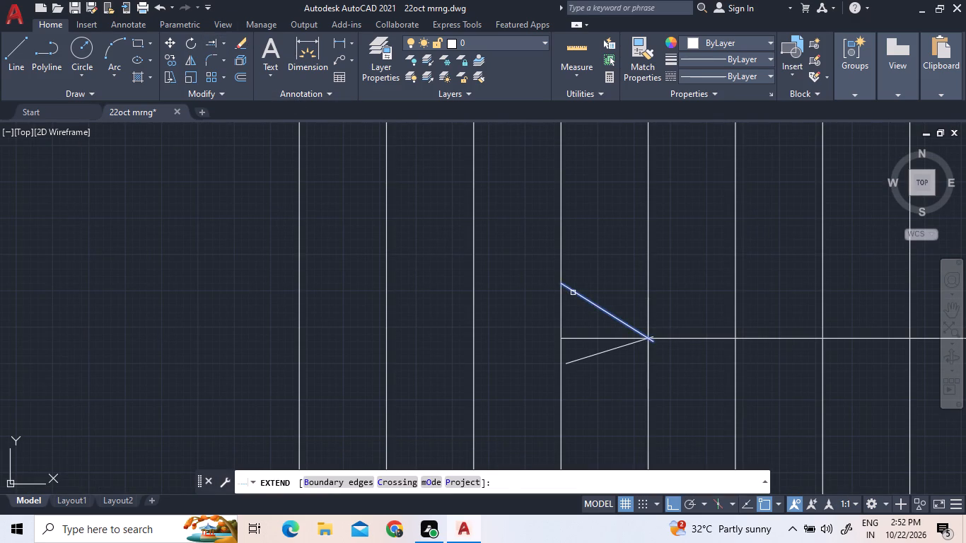
left_click(575, 293)
left_click(593, 355)
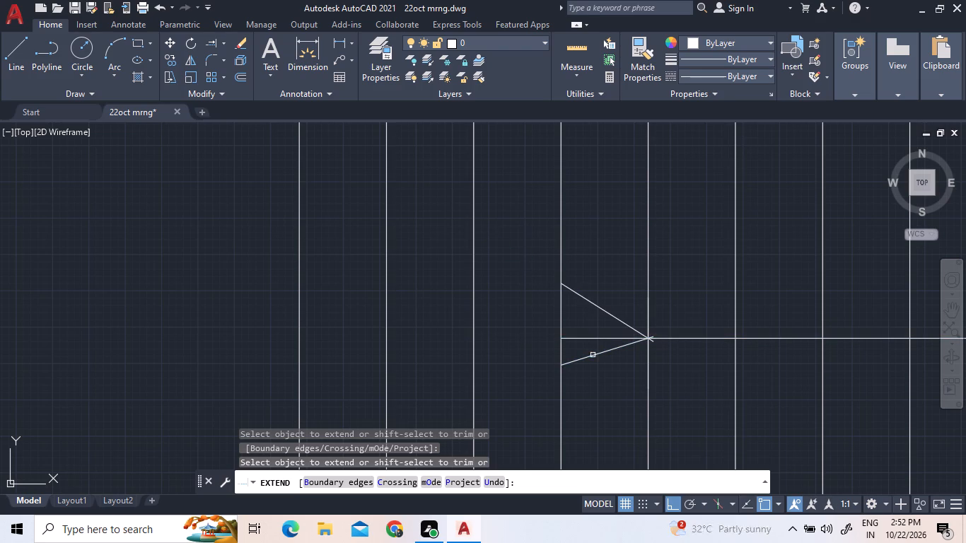
right_click(491, 243)
left_click(510, 250)
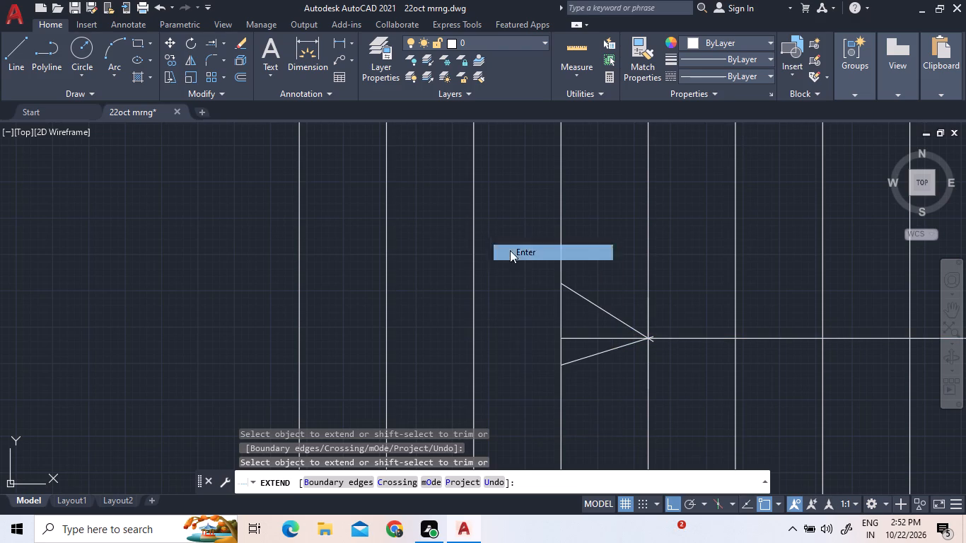
Trim the two short ends of the slanted lines that project past the arrowhead's tip.
left_click(221, 43)
left_click(223, 65)
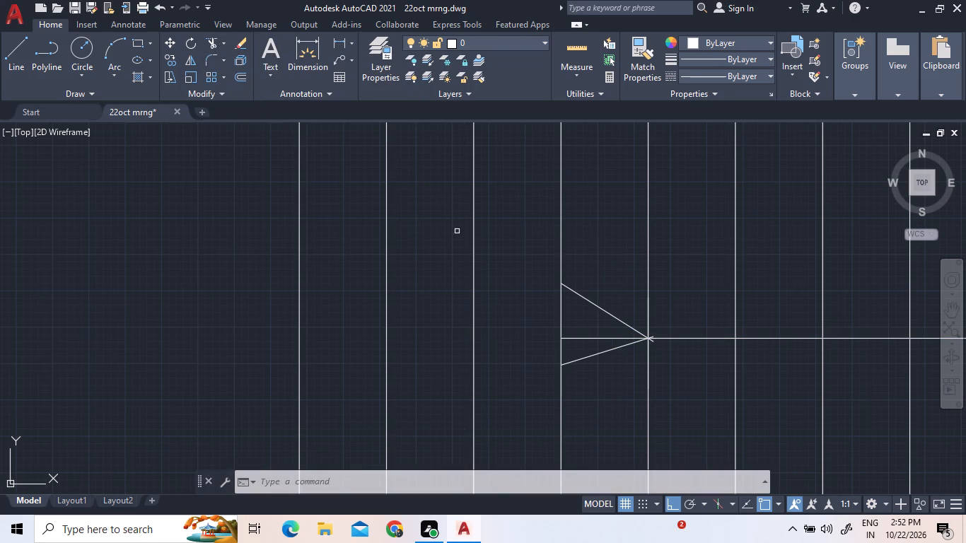
scroll(665, 337, "up", 4)
scroll(574, 376, "up", 2)
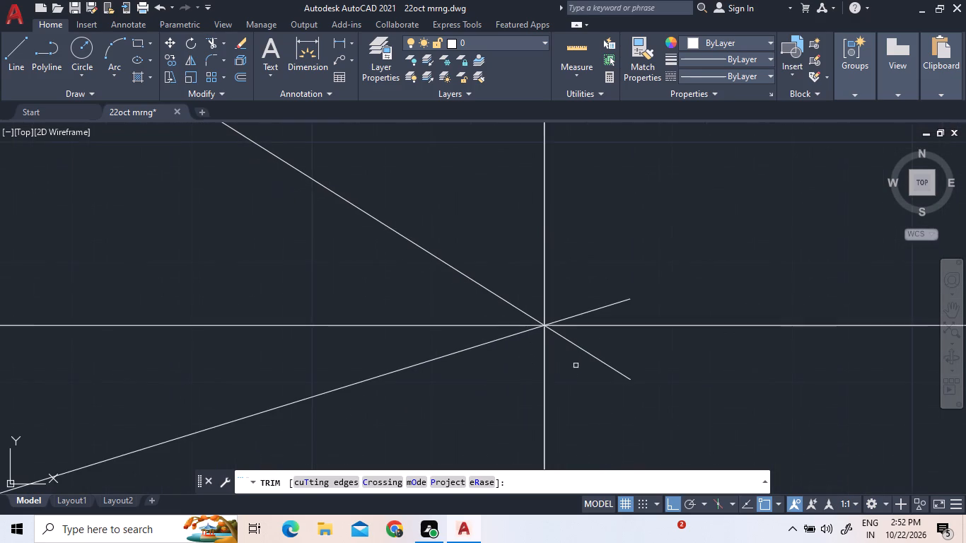
left_click(578, 346)
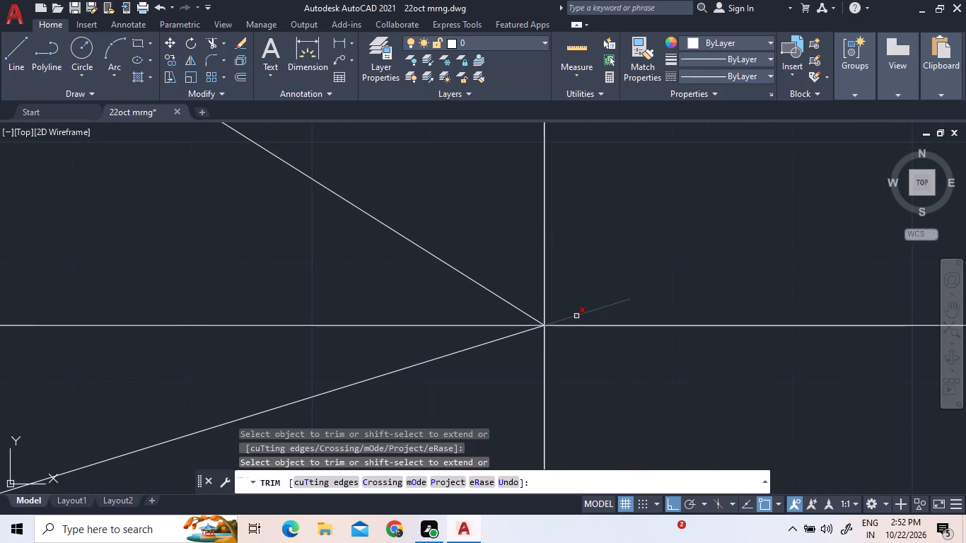
left_click(577, 316)
scroll(673, 259, "down", 3)
scroll(573, 332, "down", 2)
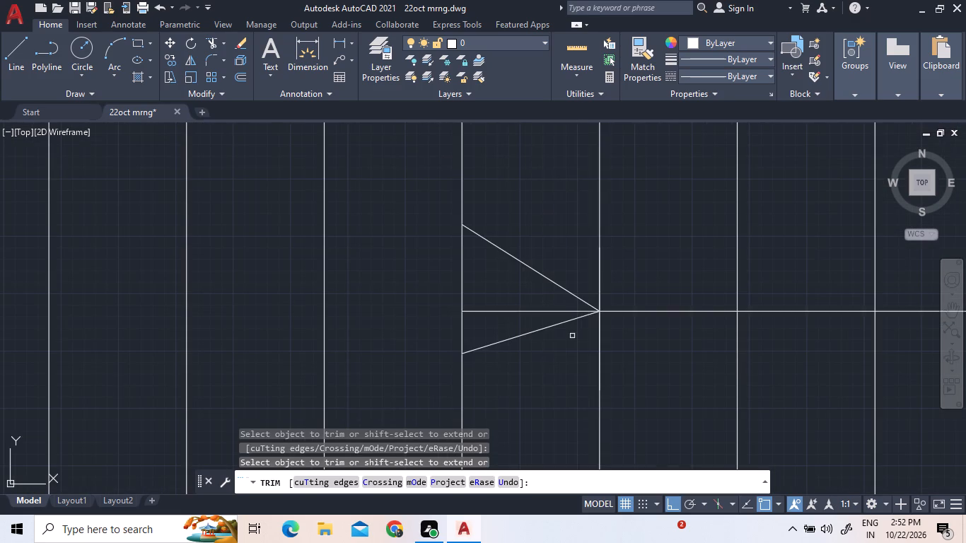
right_click(387, 274)
left_click(404, 279)
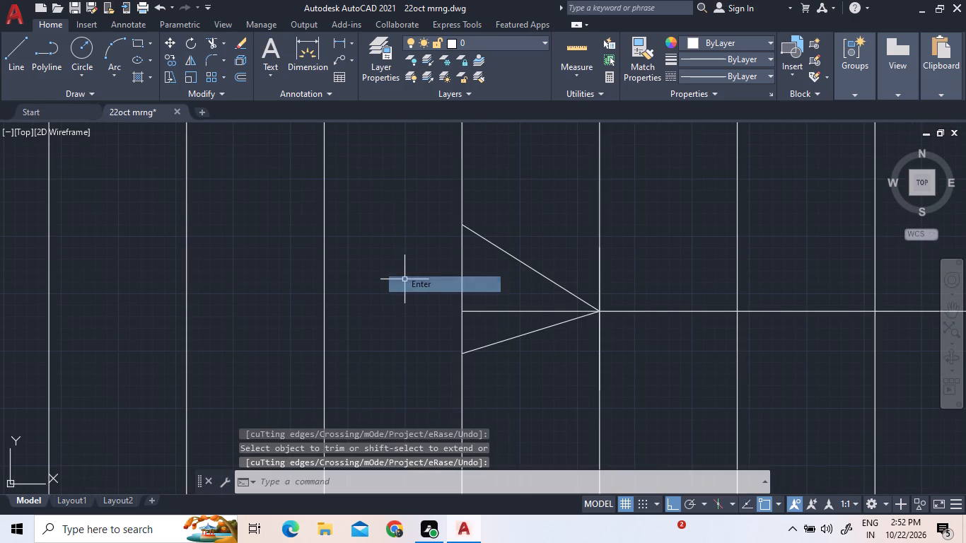
Close the arrowhead with a vertical line along the fourth tread line joining the ends of its slanted sides.
scroll(405, 279, "down", 1)
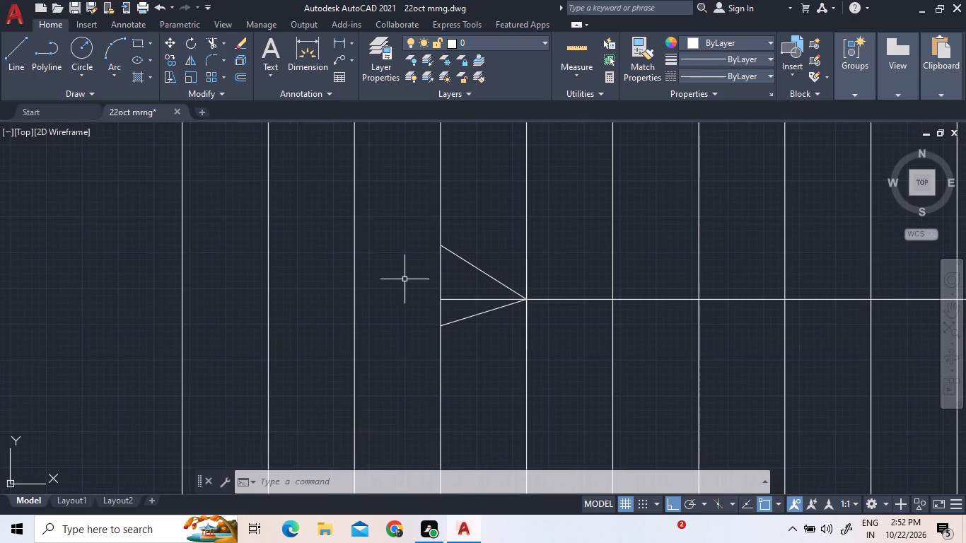
scroll(405, 279, "down", 4)
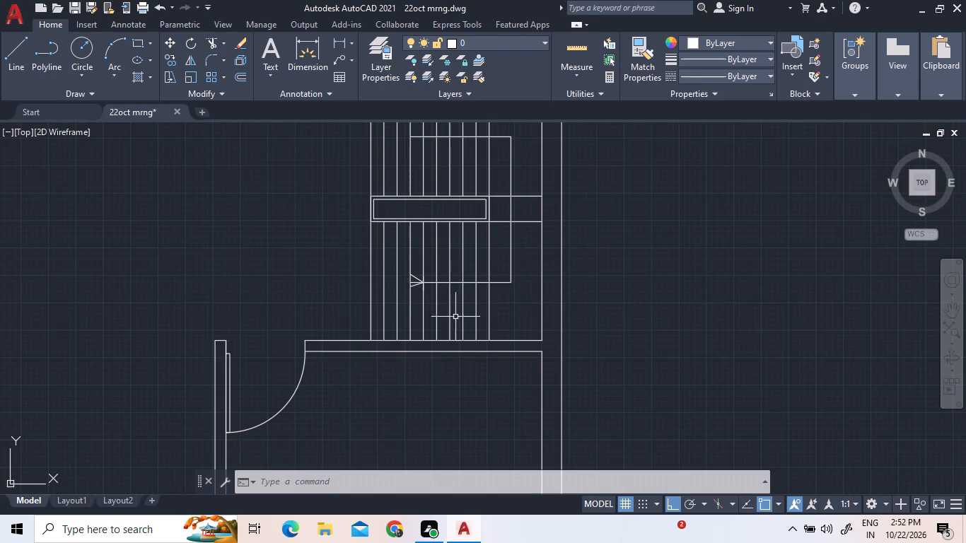
scroll(437, 276, "up", 3)
scroll(367, 314, "up", 2)
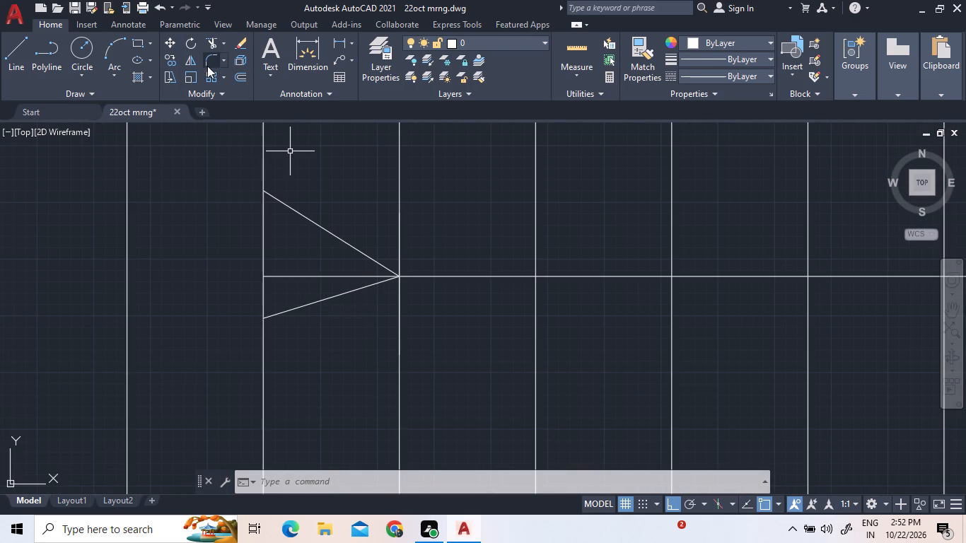
left_click(23, 57)
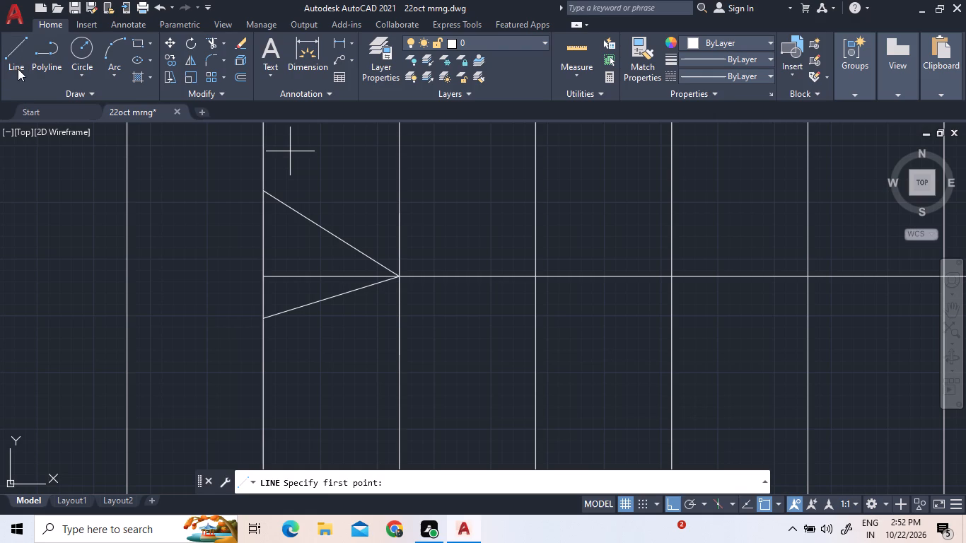
left_click(18, 69)
left_click(262, 192)
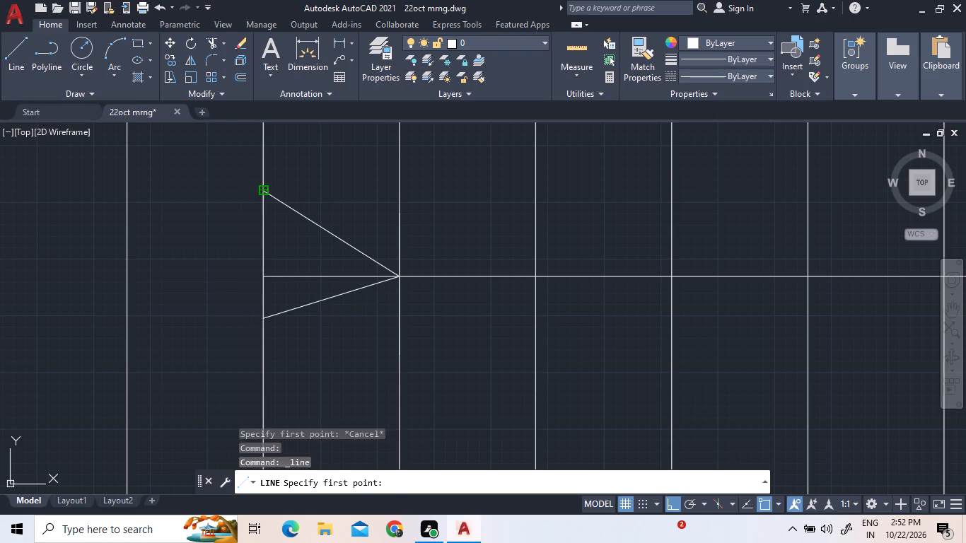
left_click(264, 320)
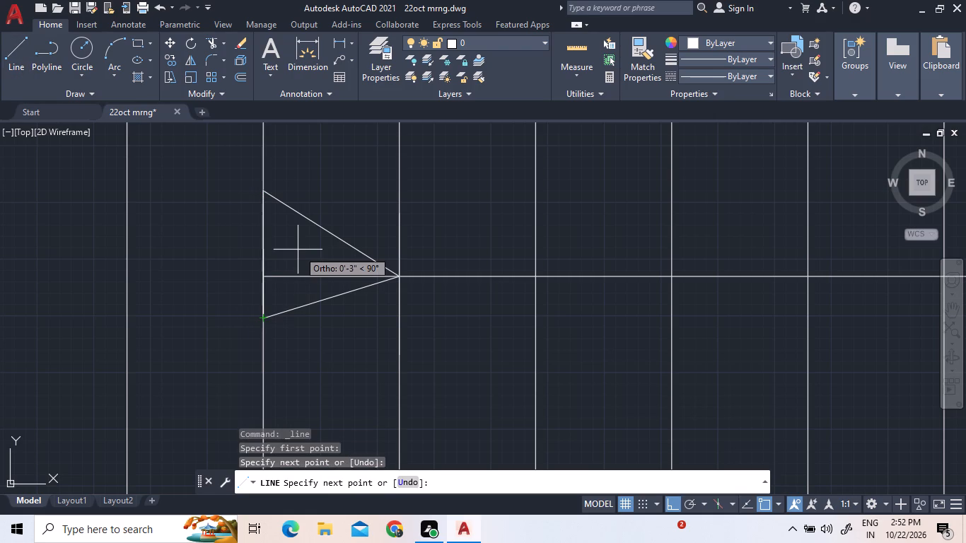
key("Escape")
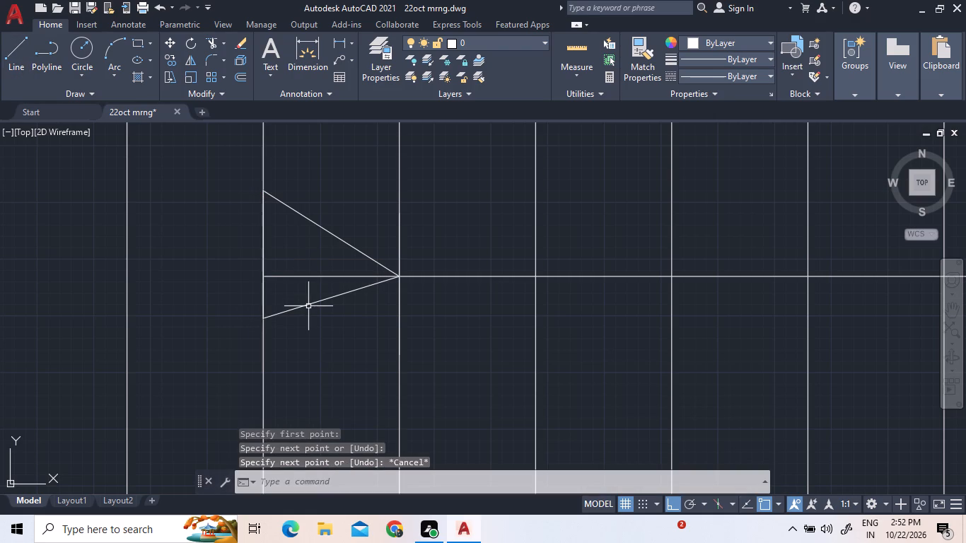
Add the text "UP" beside the staircase's lower flight, level with the direction arrow, with a 6" text height.
scroll(341, 314, "down", 4)
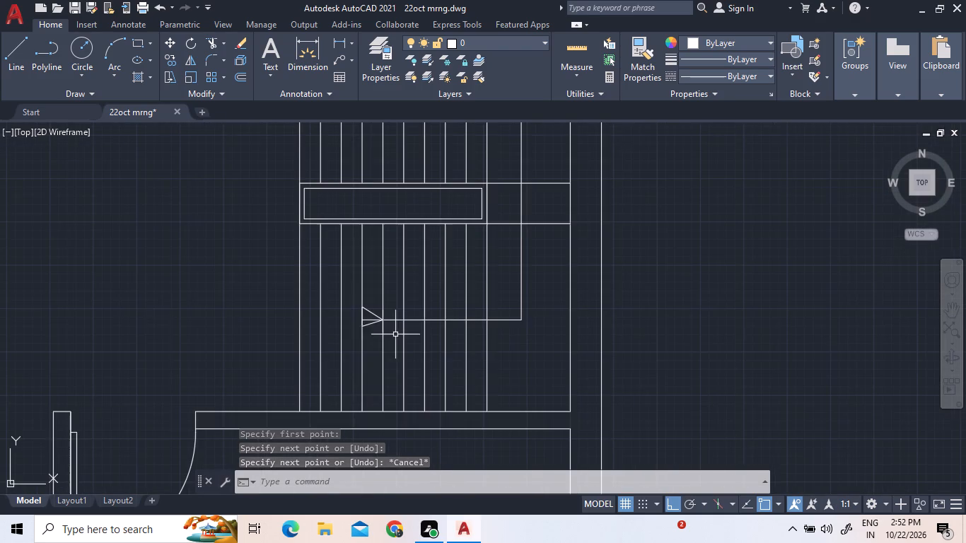
scroll(422, 363, "down", 1)
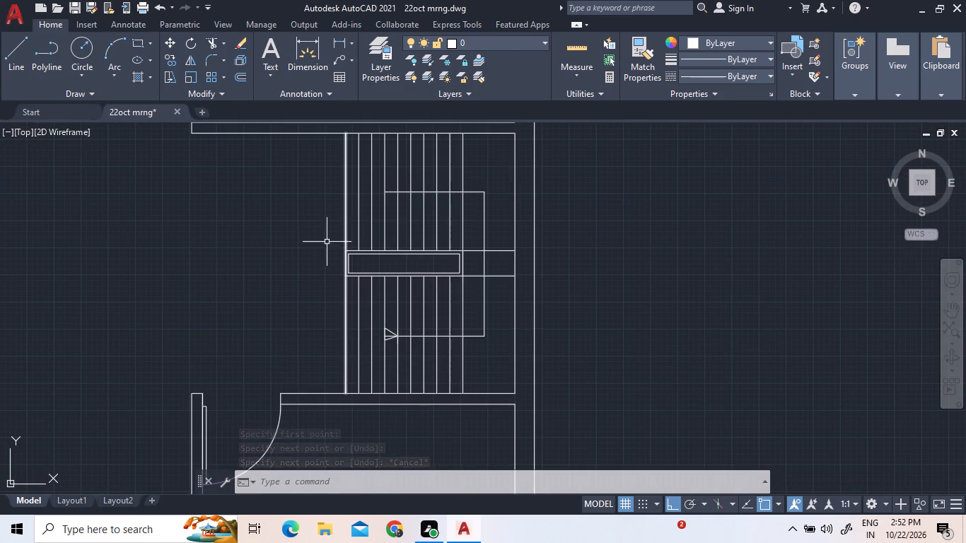
left_click(261, 49)
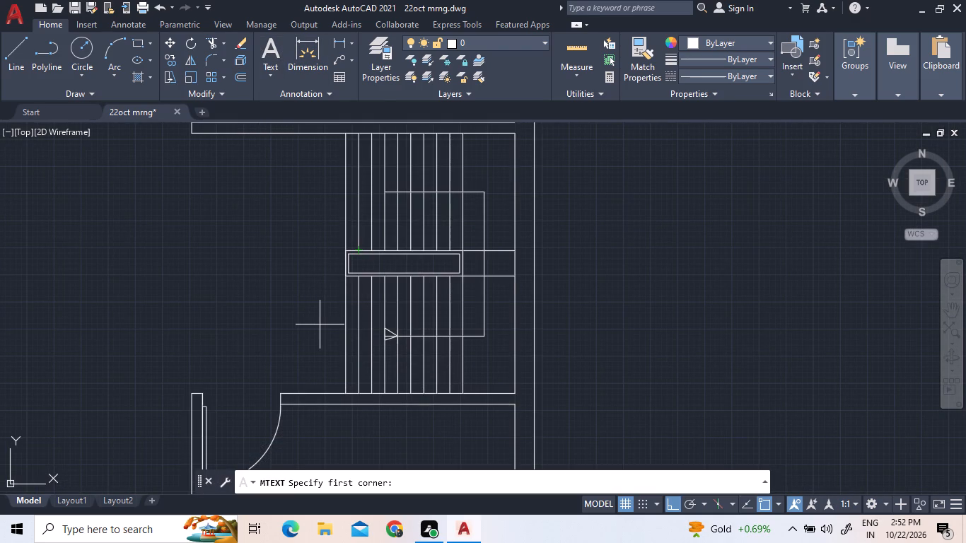
left_click(320, 325)
left_click(340, 339)
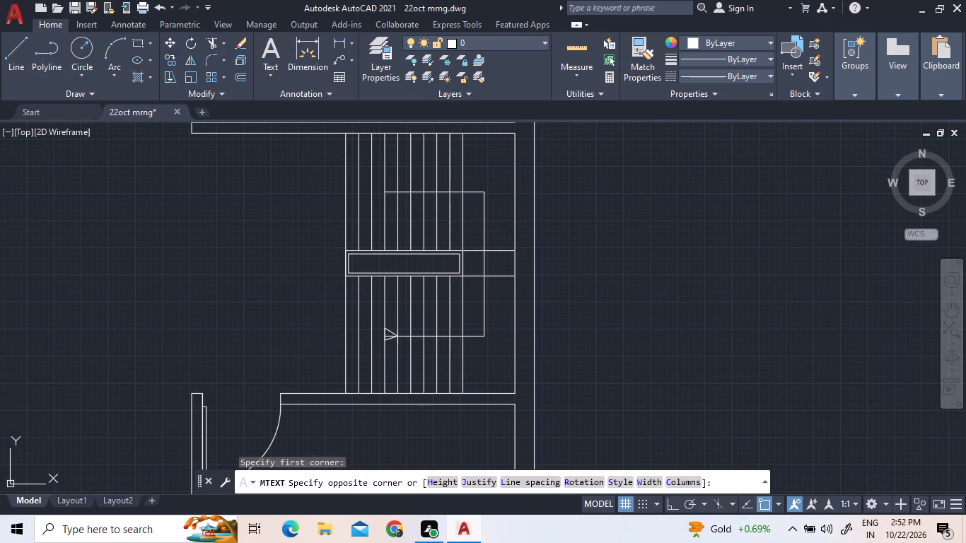
type("UP")
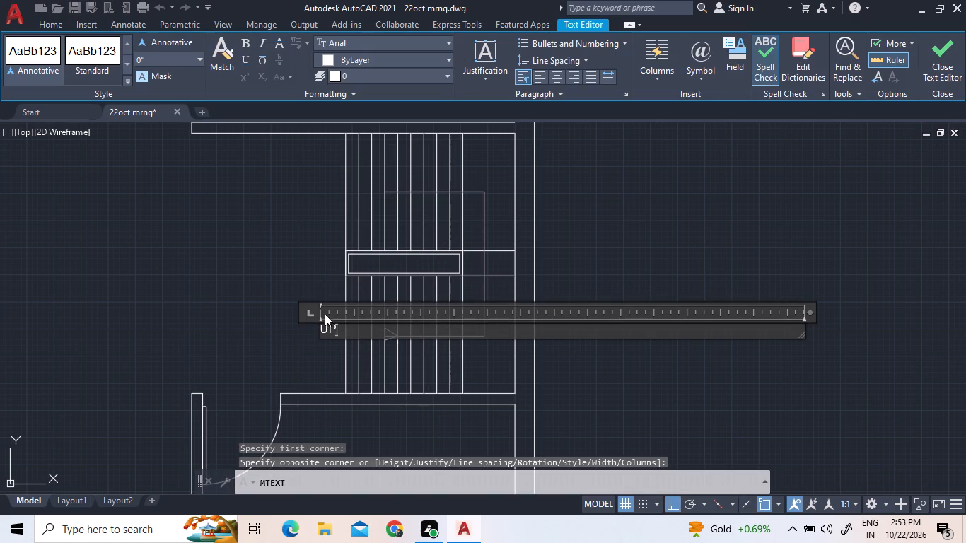
double_click(347, 335)
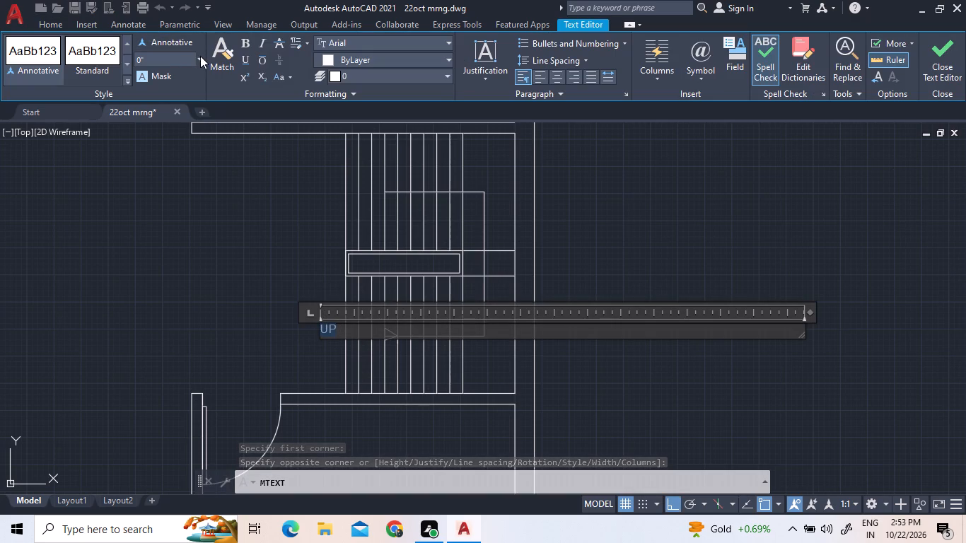
left_click(201, 57)
left_click(168, 92)
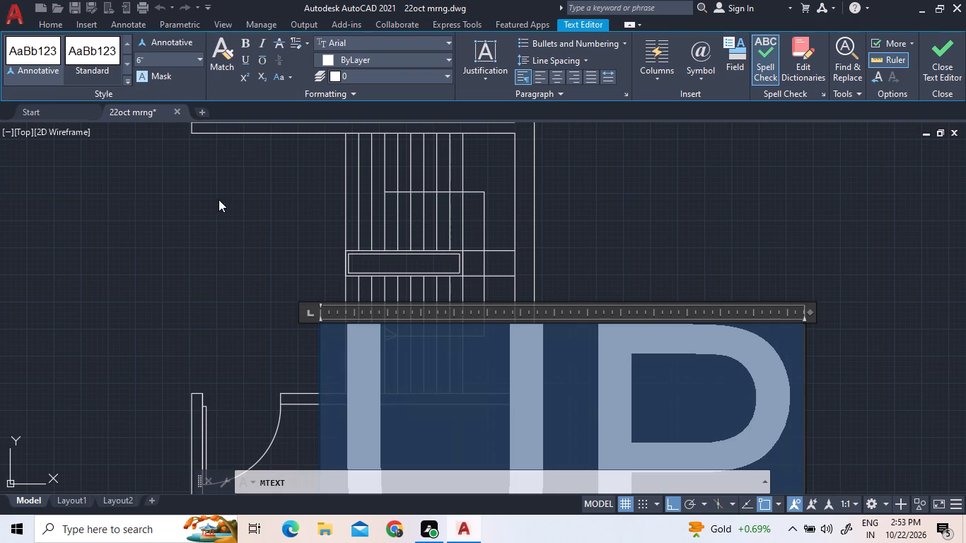
left_click(218, 236)
Copy the D1 label from the furnished plan's upper bath door to the door of the new plan's small projecting room, with Ortho off.
scroll(410, 311, "down", 3)
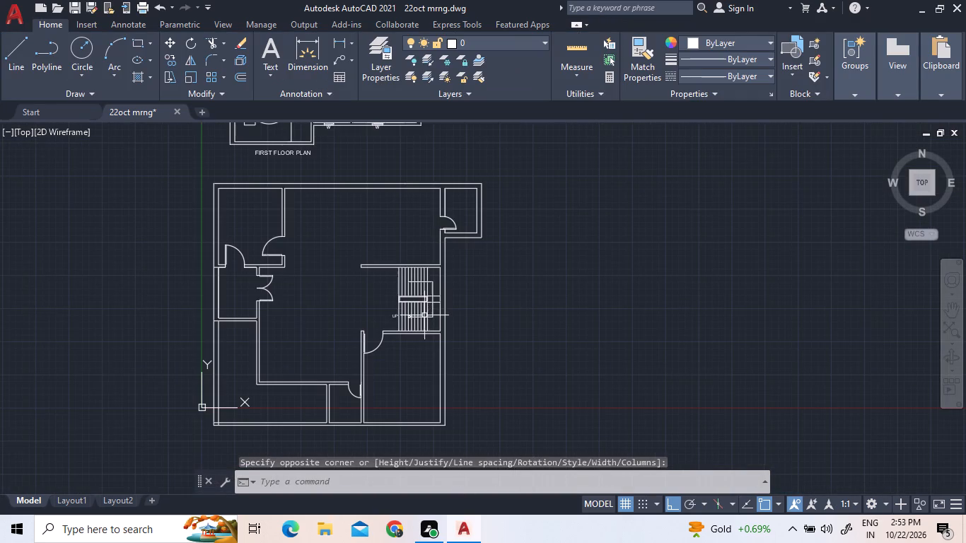
scroll(384, 389, "down", 1)
scroll(322, 185, "up", 4)
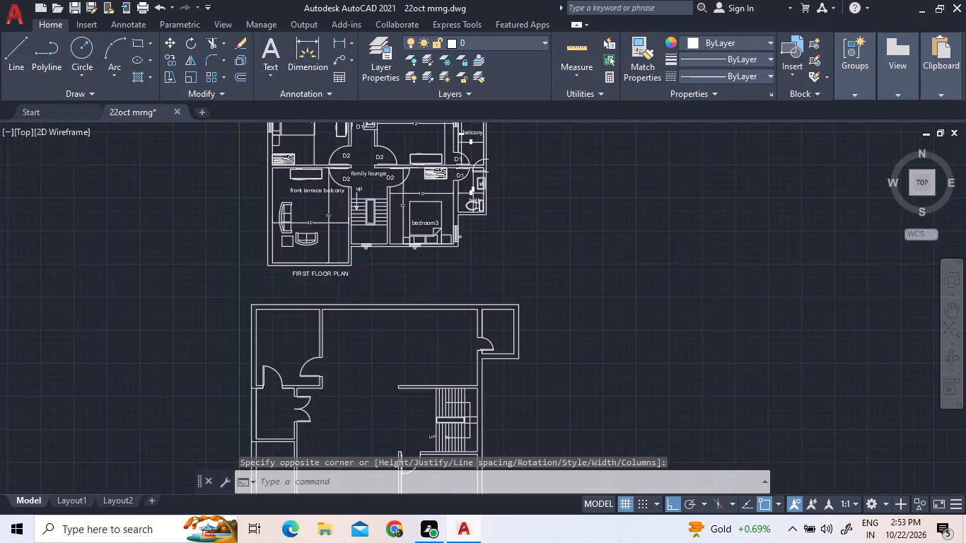
scroll(505, 304, "down", 2)
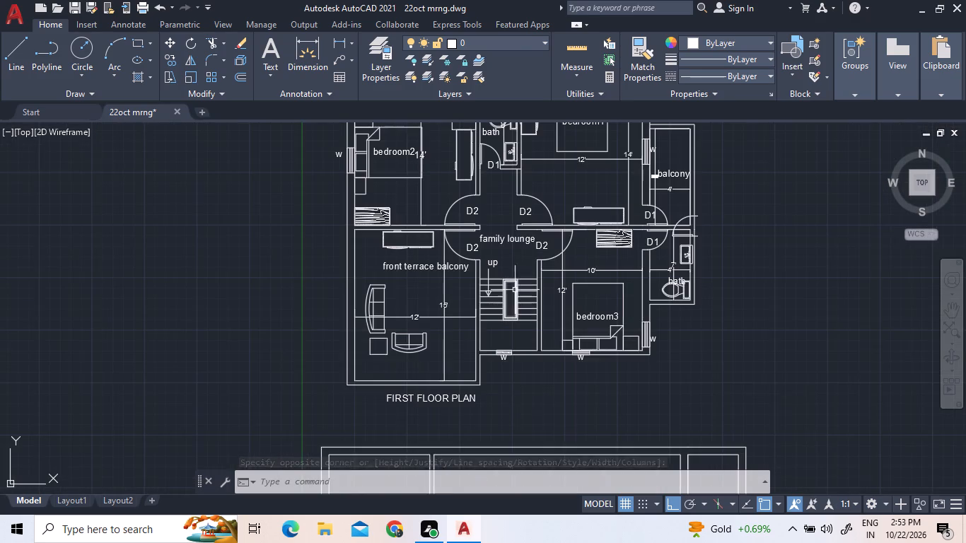
scroll(502, 332, "down", 1)
scroll(483, 206, "up", 3)
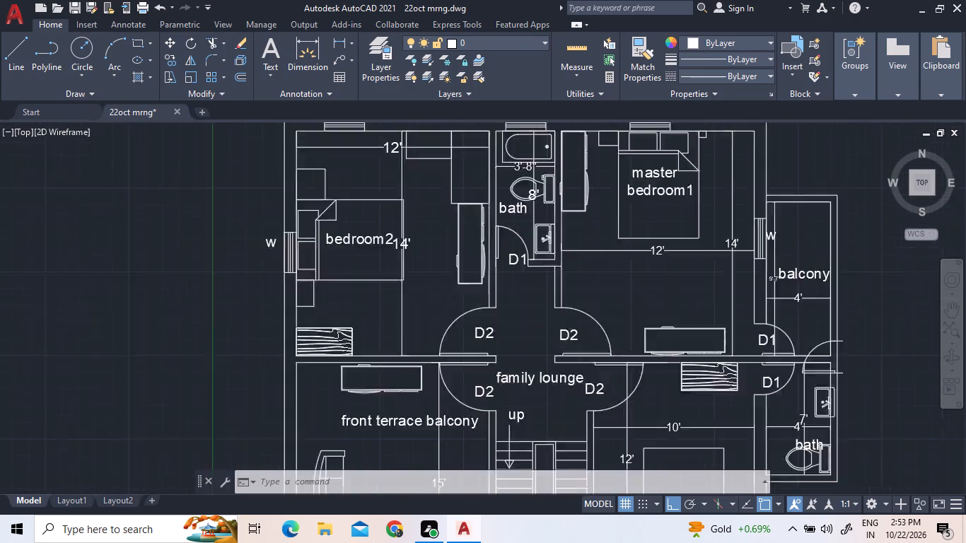
left_click(548, 290)
right_click(518, 276)
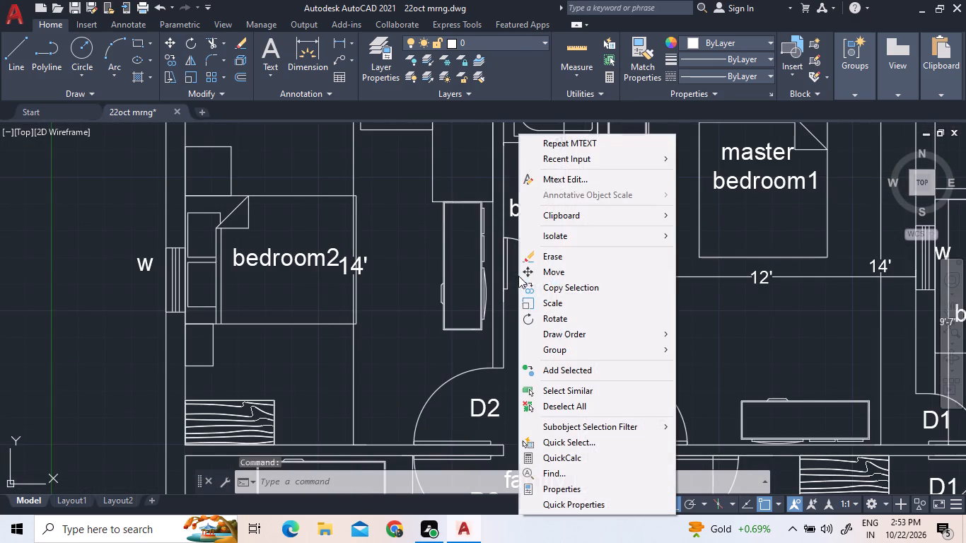
left_click(538, 293)
left_click(537, 292)
scroll(536, 286, "down", 5)
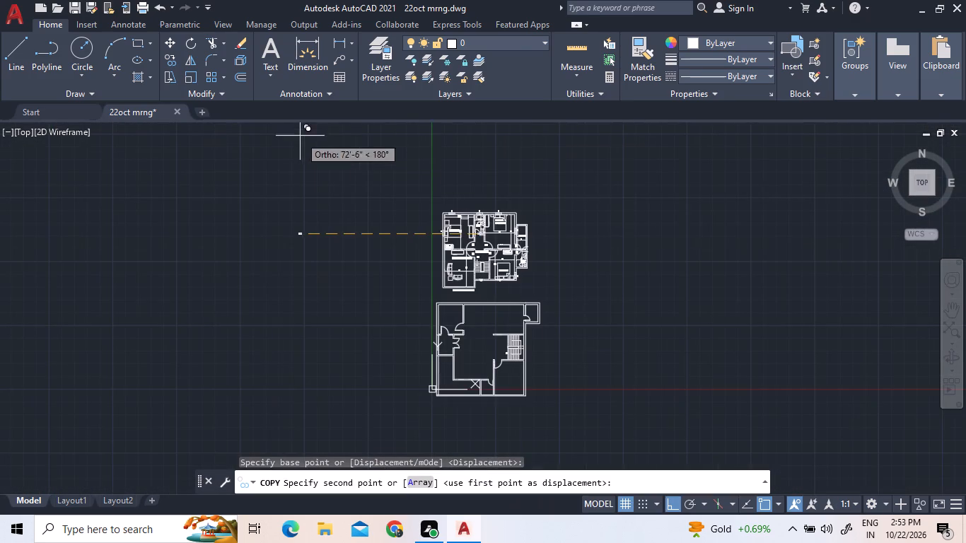
scroll(436, 334, "up", 3)
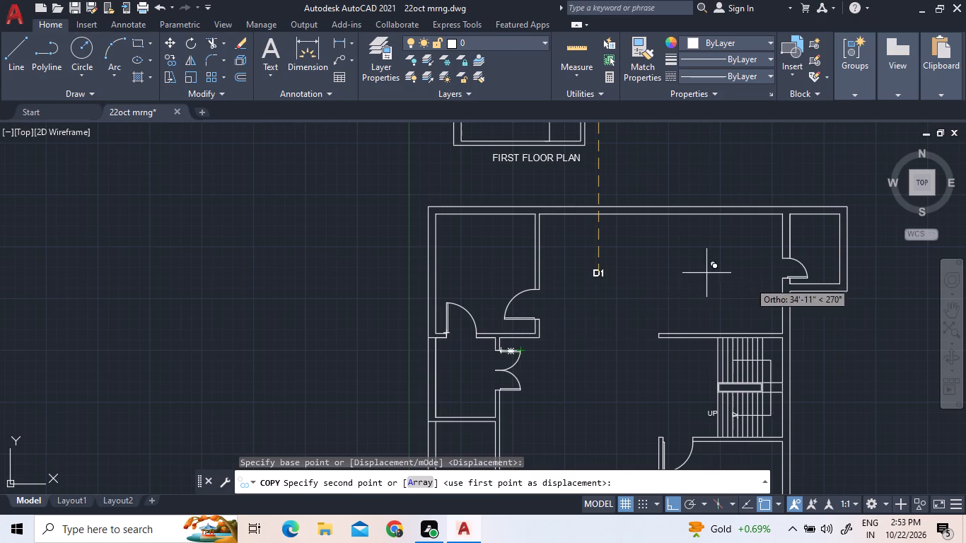
key("F8")
scroll(790, 269, "up", 2)
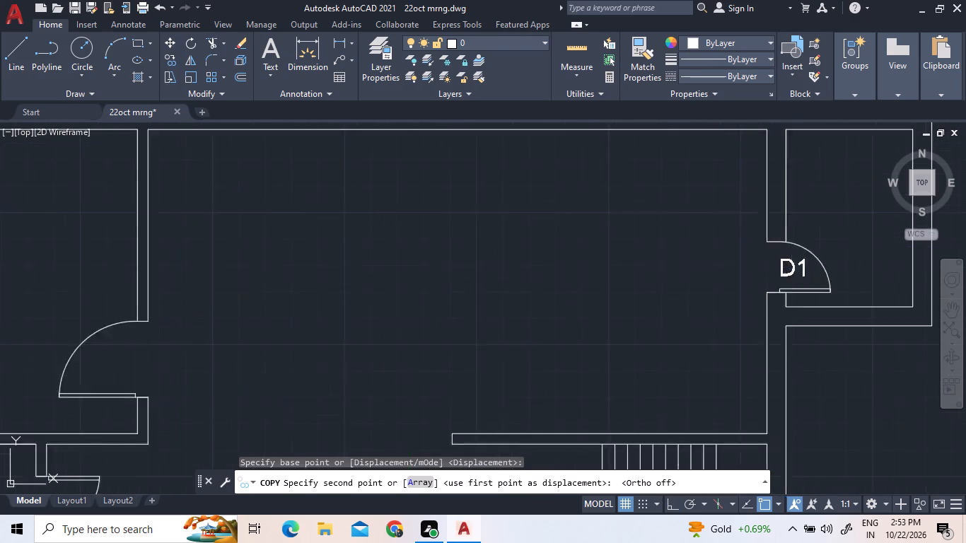
scroll(792, 268, "up", 1)
left_click(790, 268)
Place another D1 copy at the door of the small room along the new plan's bottom wall and finish copying.
scroll(660, 233, "down", 3)
scroll(661, 299, "down", 2)
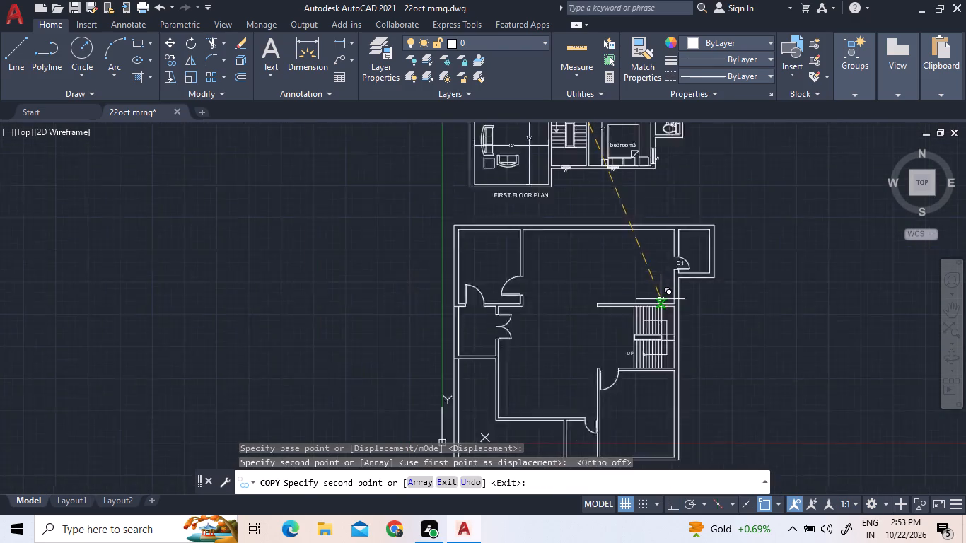
scroll(610, 426, "up", 2)
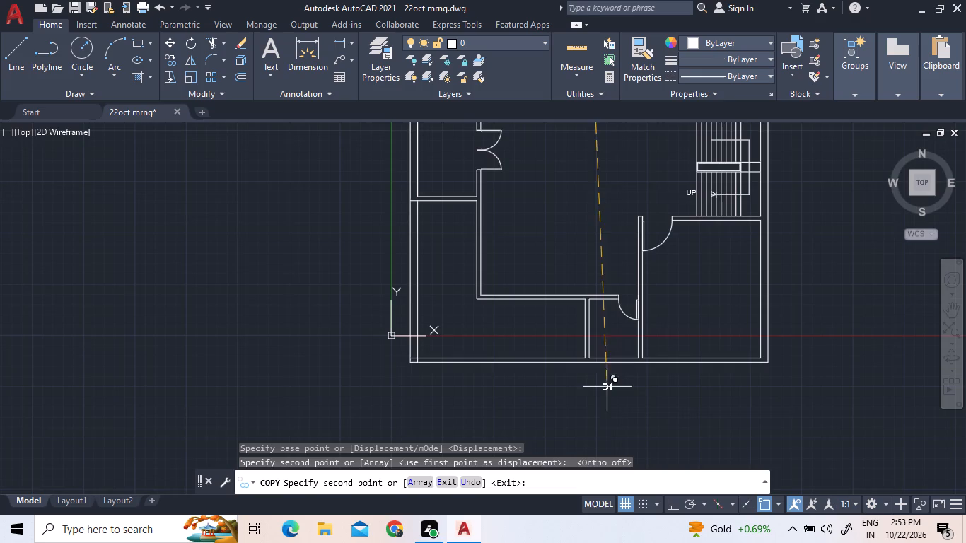
scroll(632, 308, "up", 4)
left_click(612, 246)
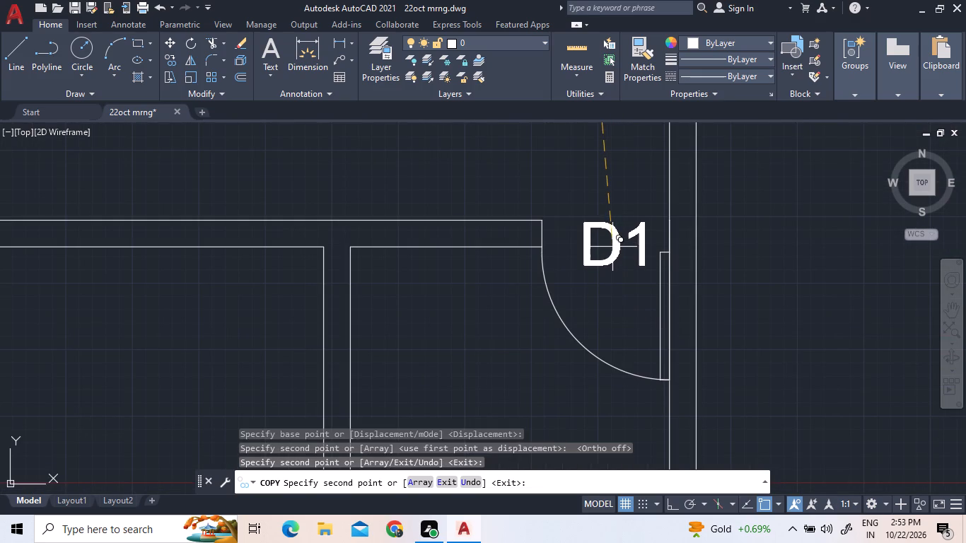
scroll(610, 344, "down", 6)
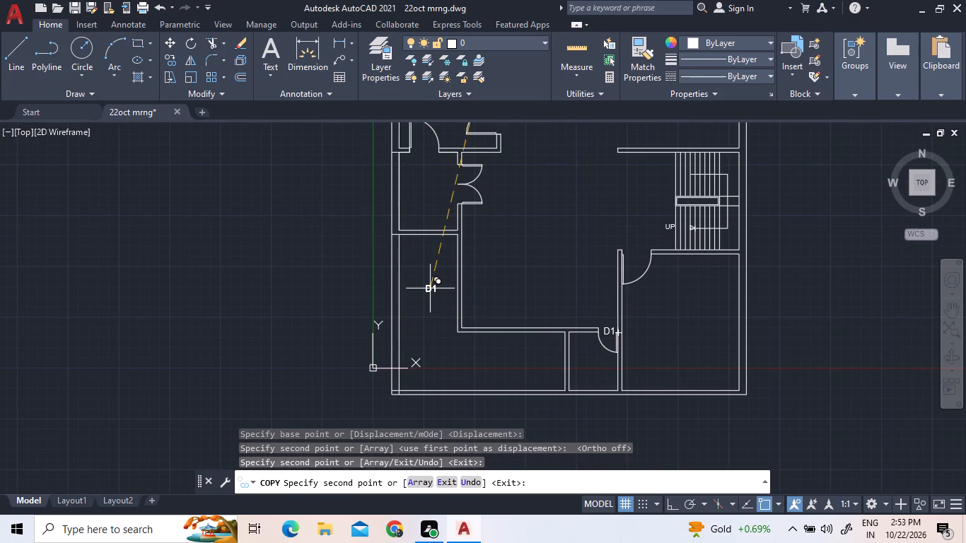
right_click(424, 286)
left_click(445, 293)
Copy the D2 label from the furnished plan's master bedroom door to the door in the new plan's upper-left room's right wall.
scroll(484, 382, "down", 3)
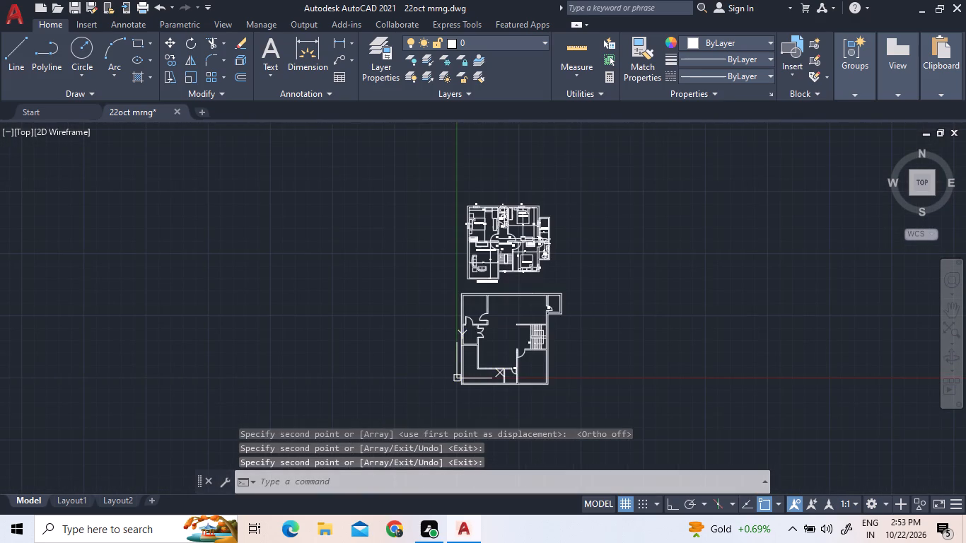
scroll(547, 192, "up", 3)
scroll(388, 379, "up", 2)
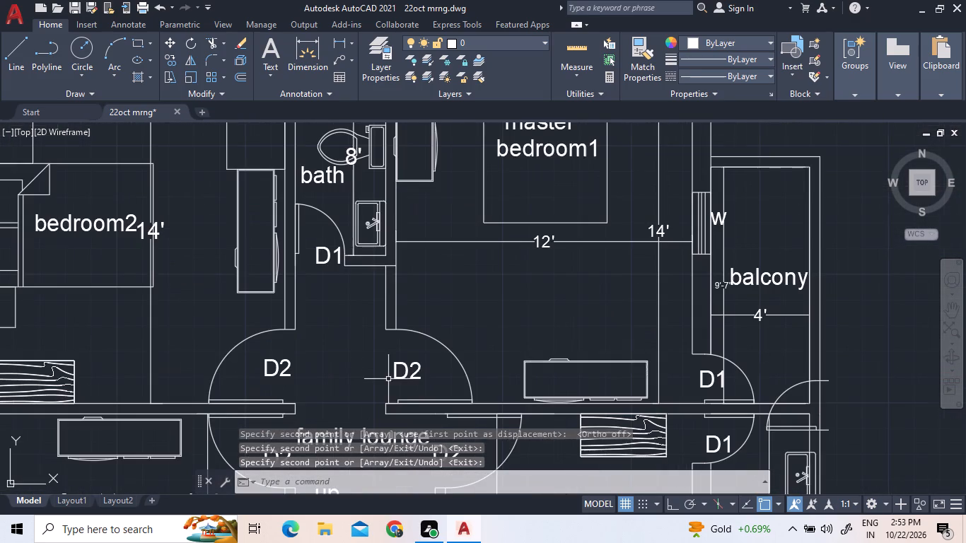
left_click(414, 367)
right_click(380, 356)
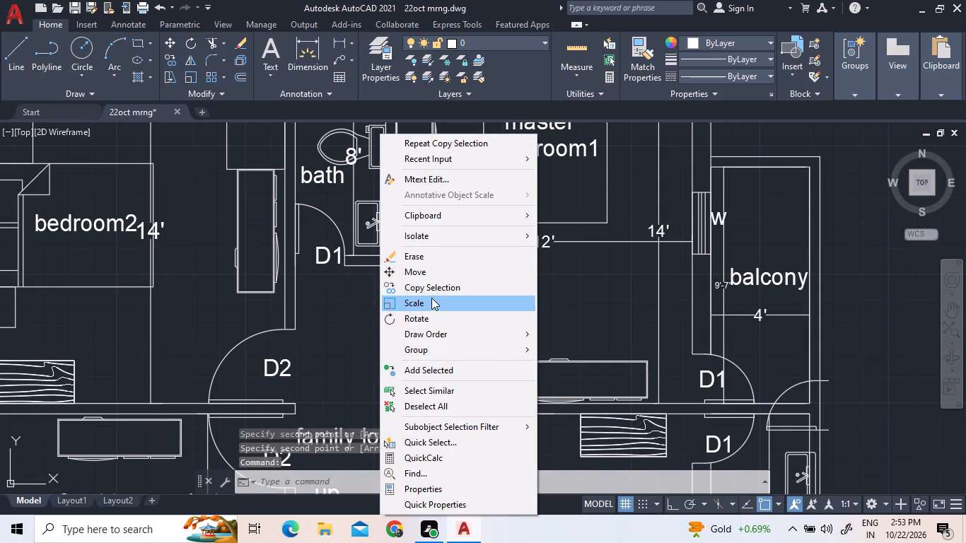
double_click(436, 288)
scroll(423, 220, "down", 4)
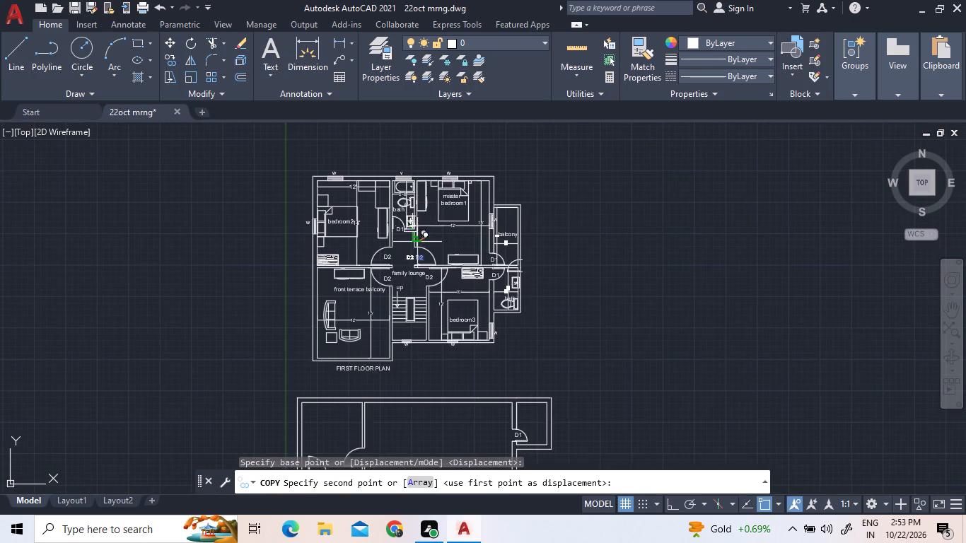
scroll(375, 327, "up", 3)
scroll(378, 337, "down", 1)
scroll(464, 314, "down", 3)
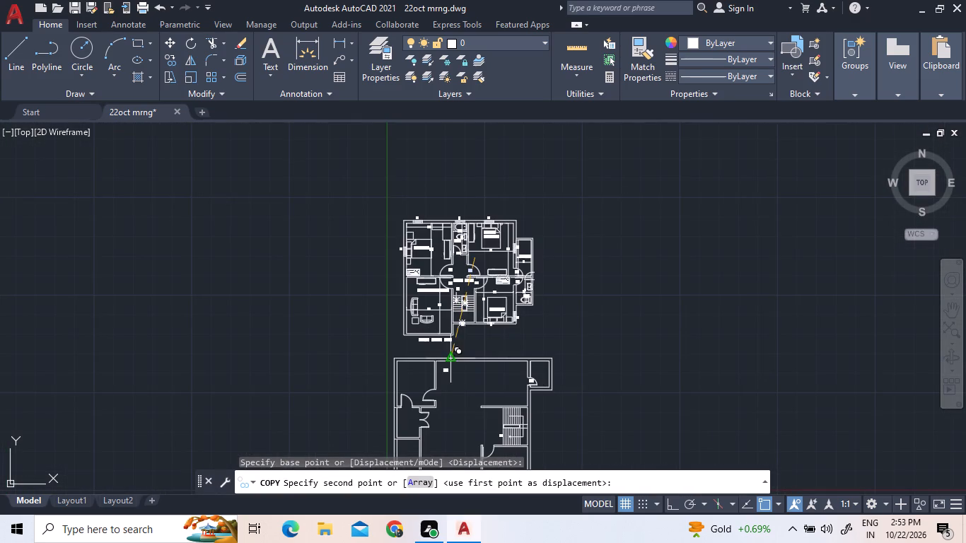
scroll(439, 426, "up", 4)
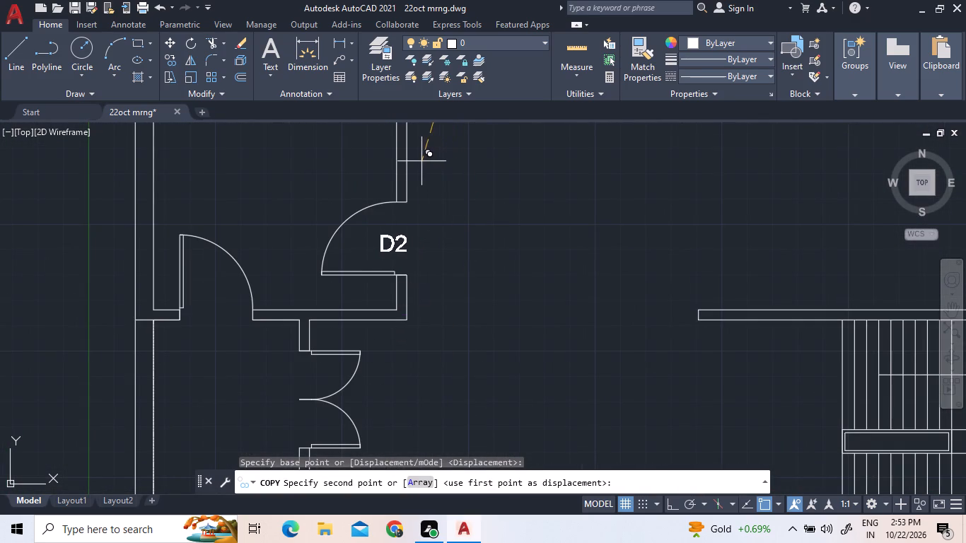
left_click(422, 150)
Place D2 copies at the upper-left room's bottom-wall door and at the door of the room below the staircase.
scroll(497, 223, "down", 2)
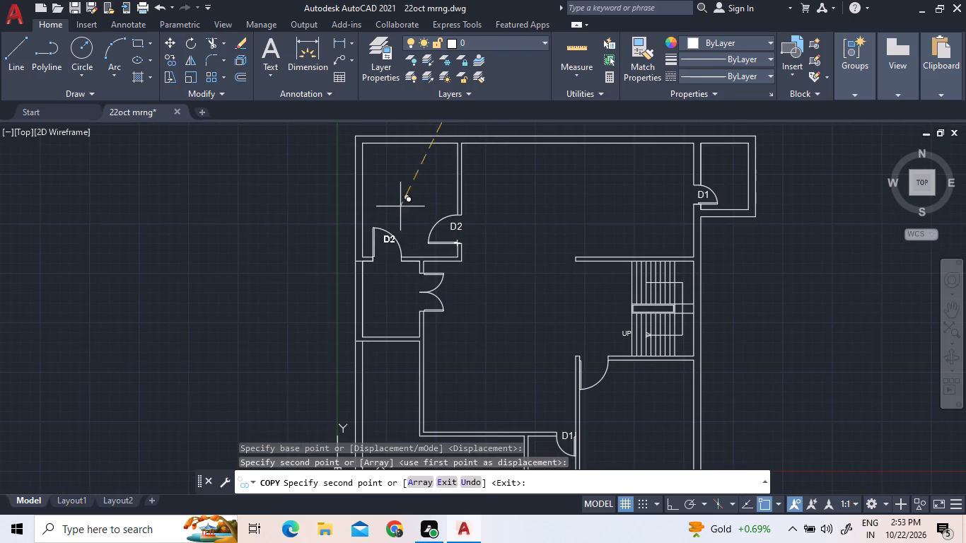
scroll(399, 221, "up", 3)
left_click(390, 226)
scroll(471, 194, "down", 2)
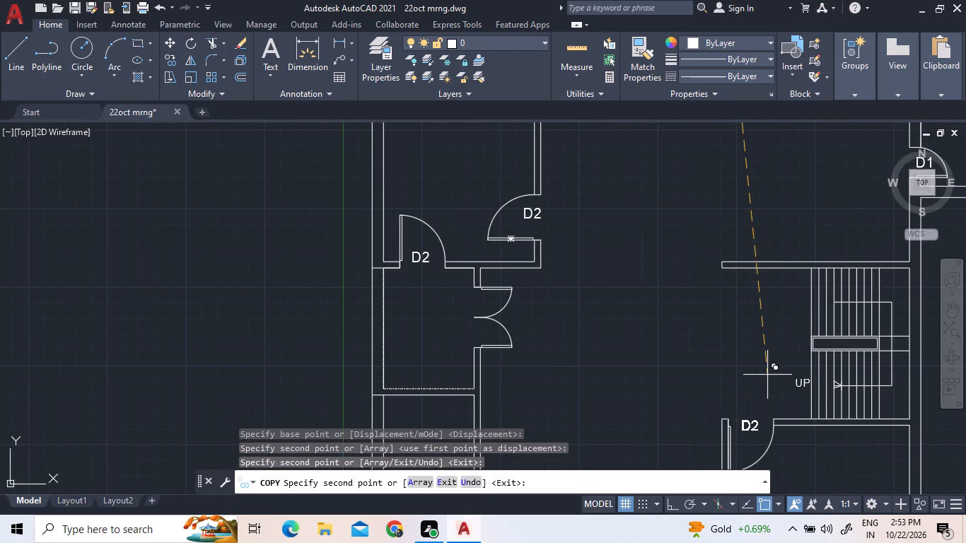
left_click(767, 375)
Place one more D2 copy beside the double door below the upper-left room and end the copying.
scroll(595, 295, "down", 3)
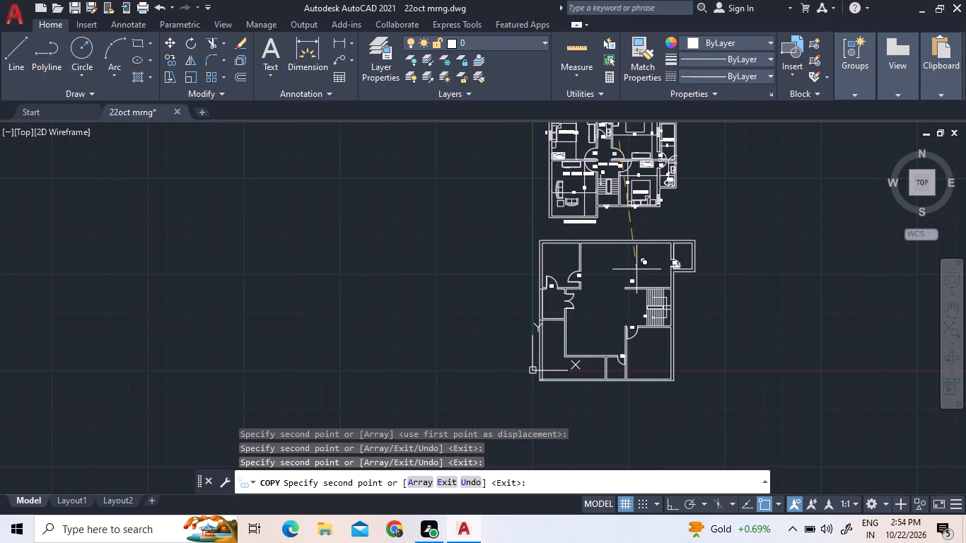
scroll(616, 375, "up", 1)
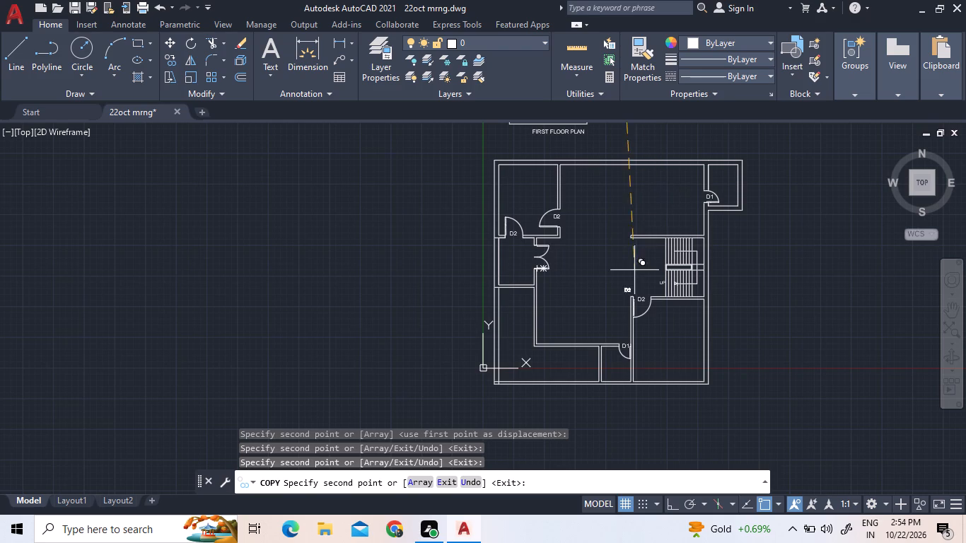
scroll(548, 255, "up", 2)
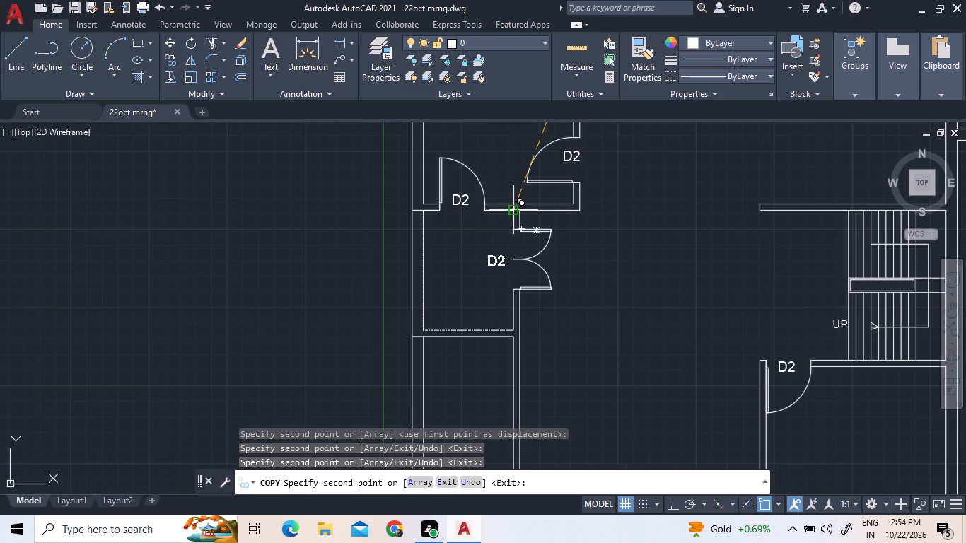
left_click(515, 209)
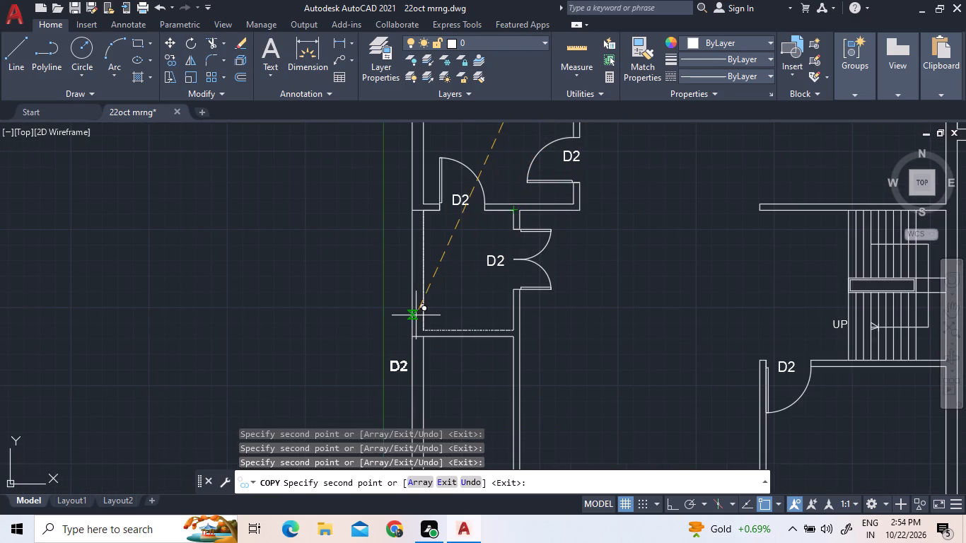
key("Escape")
Change the D2 label beside the double door to "M D" and widen its text frame so it fits on one line.
triple_click(497, 257)
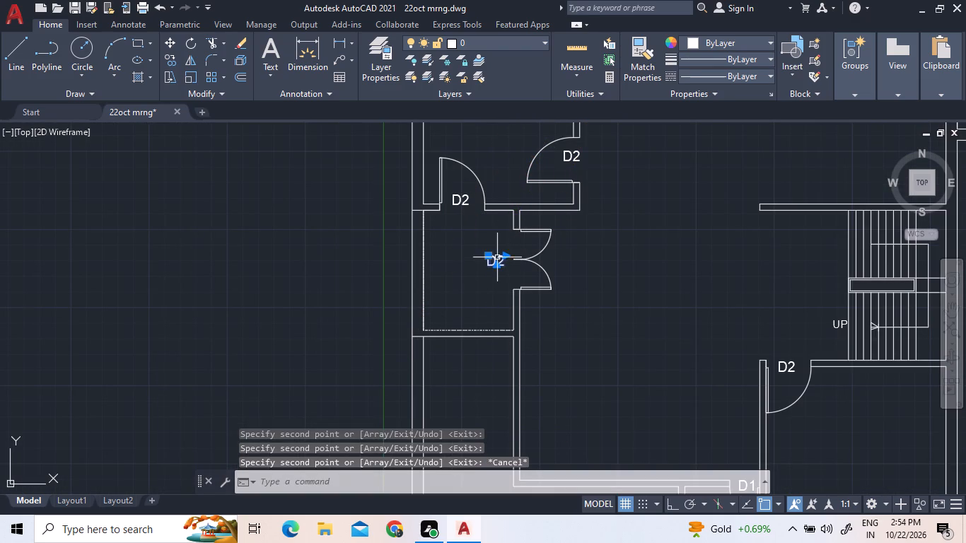
left_click(508, 259)
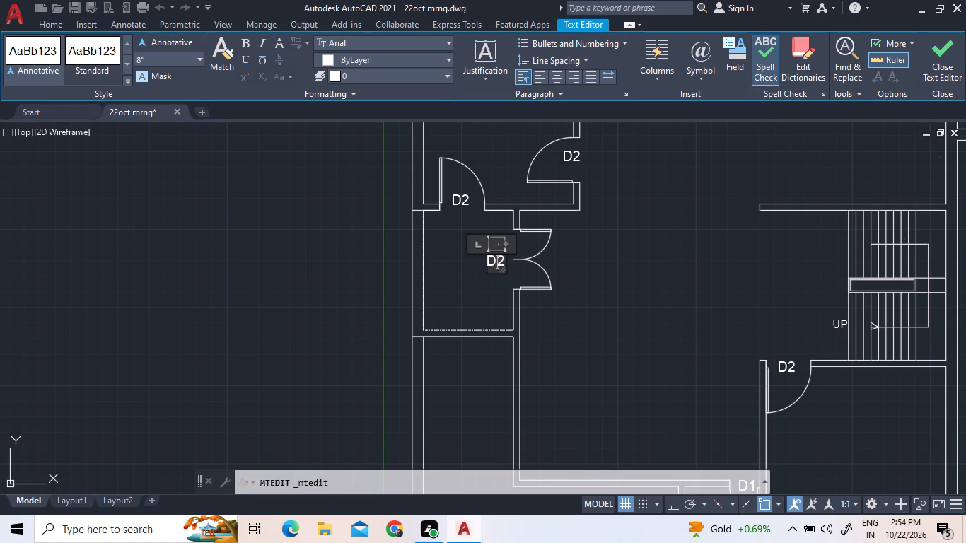
left_click(499, 259)
triple_click(492, 259)
key("Right")
key("BackSpace")
key("BackSpace")
key("BackSpace")
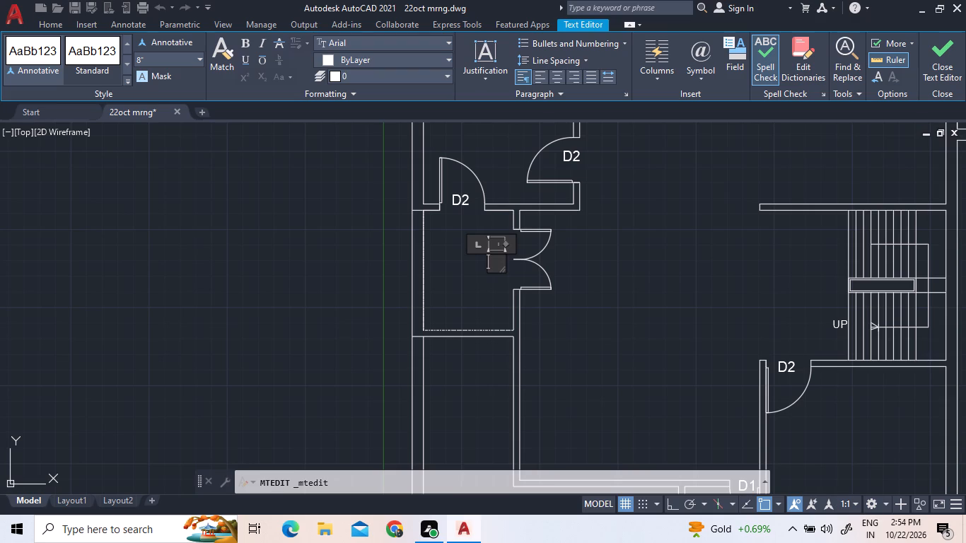
type("M D")
left_click_drag(506, 268, 535, 269)
left_click(469, 281)
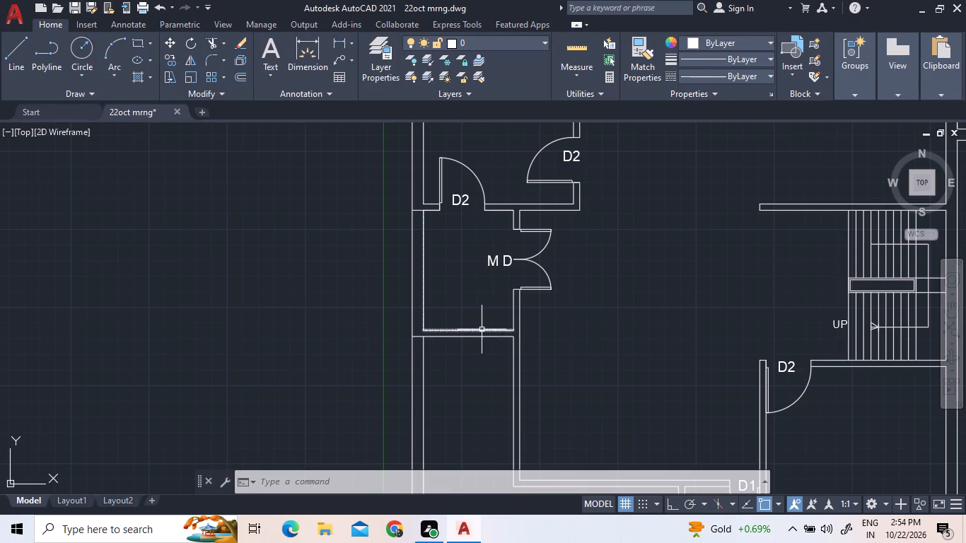
Set the thickness of the dashed lines along the left and bottom edges of the double-door room to 2".
scroll(424, 305, "up", 2)
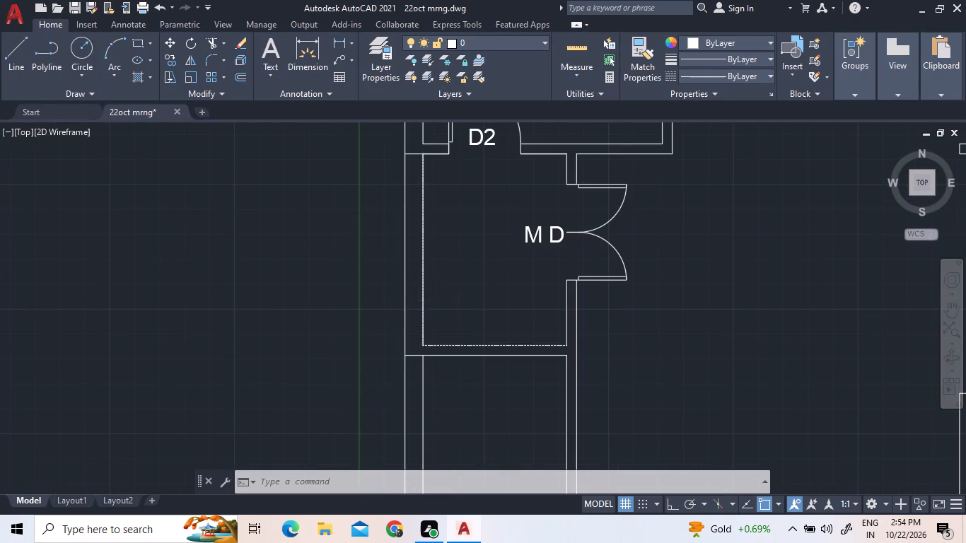
scroll(432, 298, "up", 1)
left_click(409, 327)
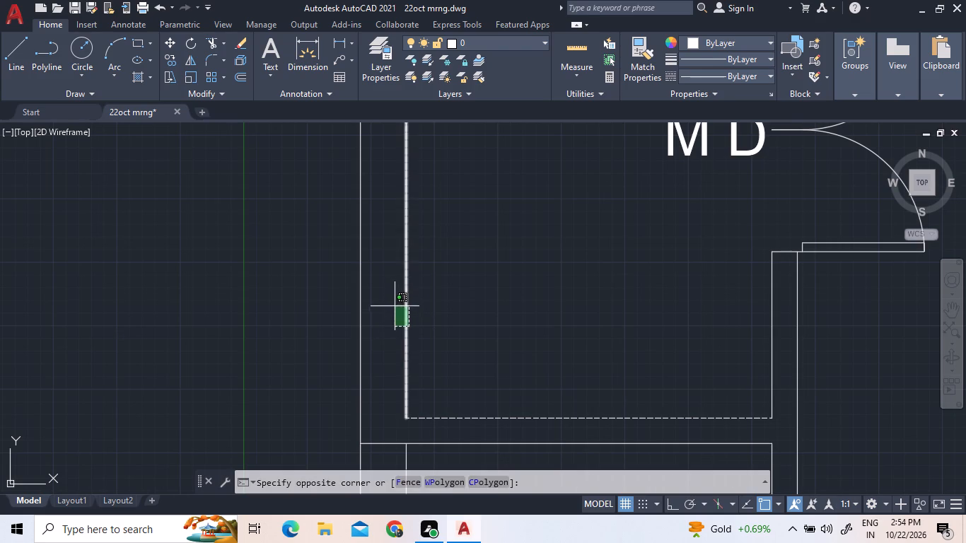
left_click(392, 301)
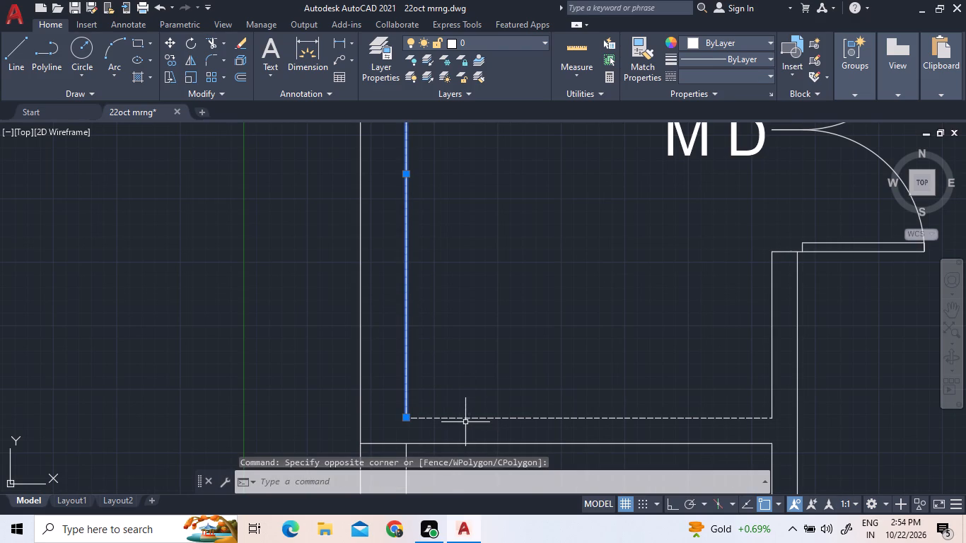
left_click(465, 422)
left_click(443, 381)
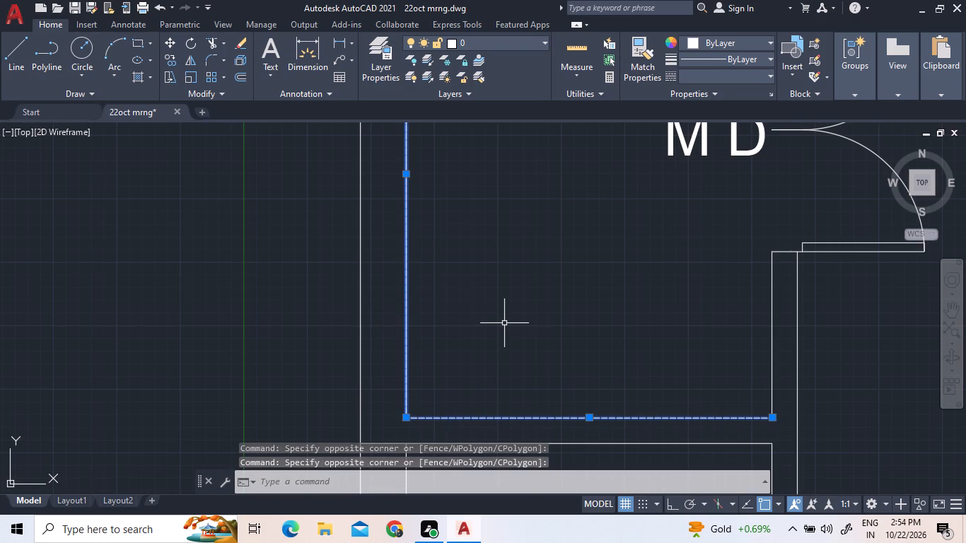
key("ctrl+1")
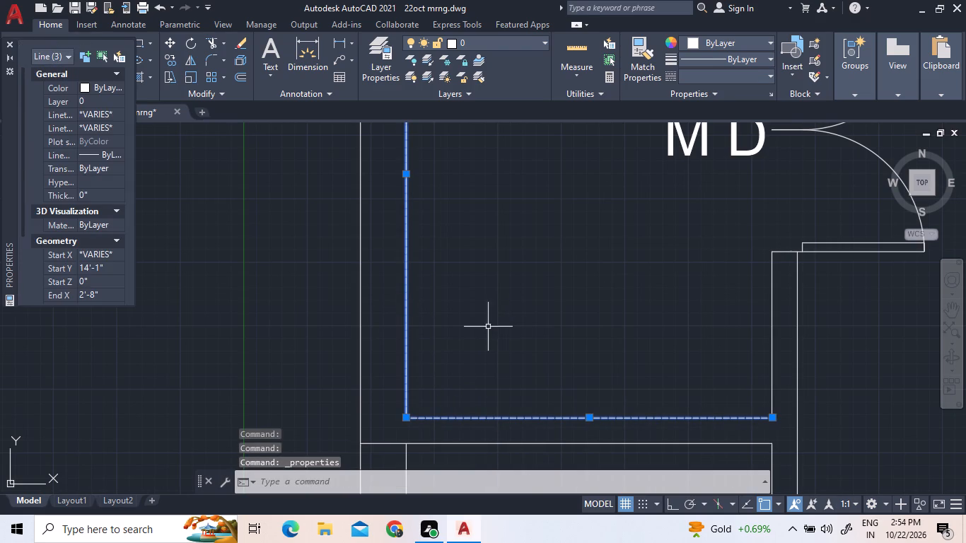
scroll(95, 217, "down", 1)
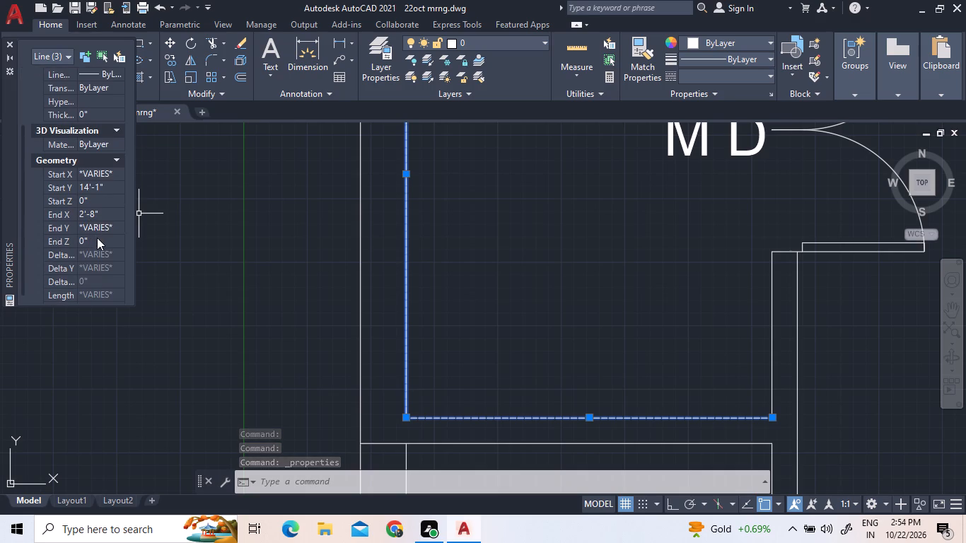
scroll(98, 239, "down", 1)
scroll(99, 241, "up", 4)
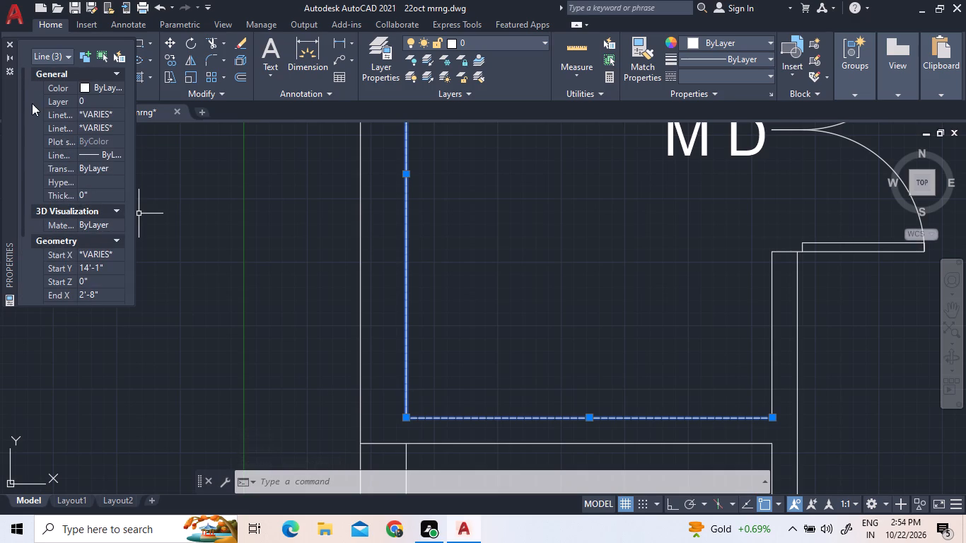
scroll(40, 112, "up", 2)
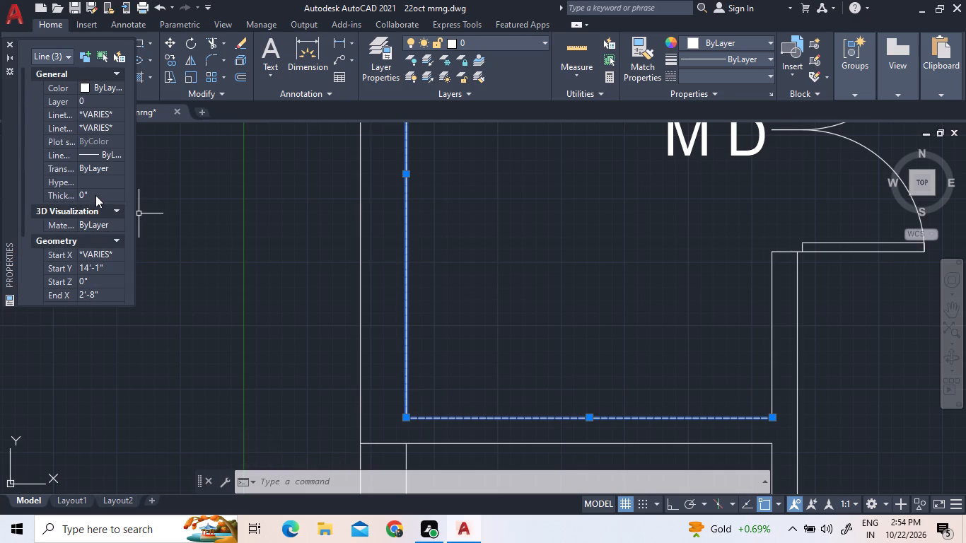
left_click(95, 195)
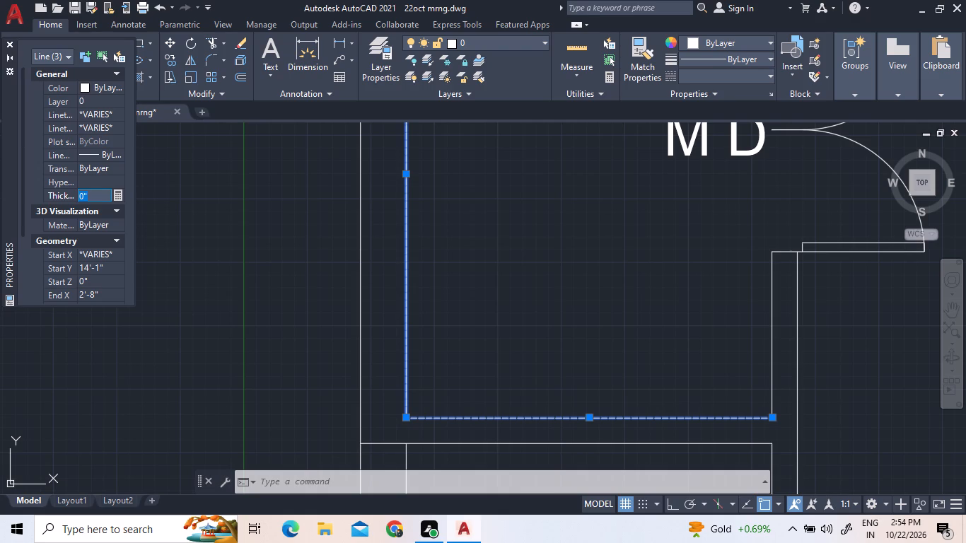
key("2")
key("Return")
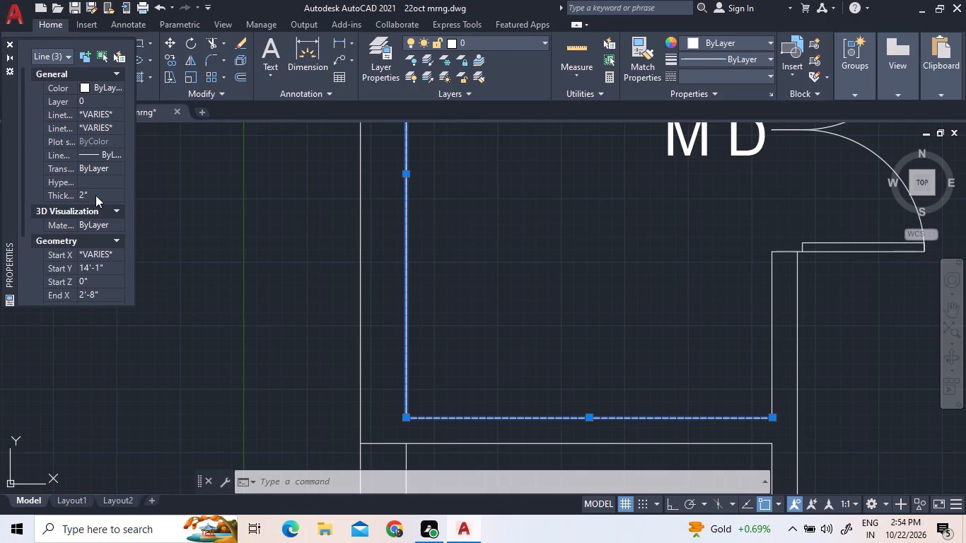
left_click(438, 261)
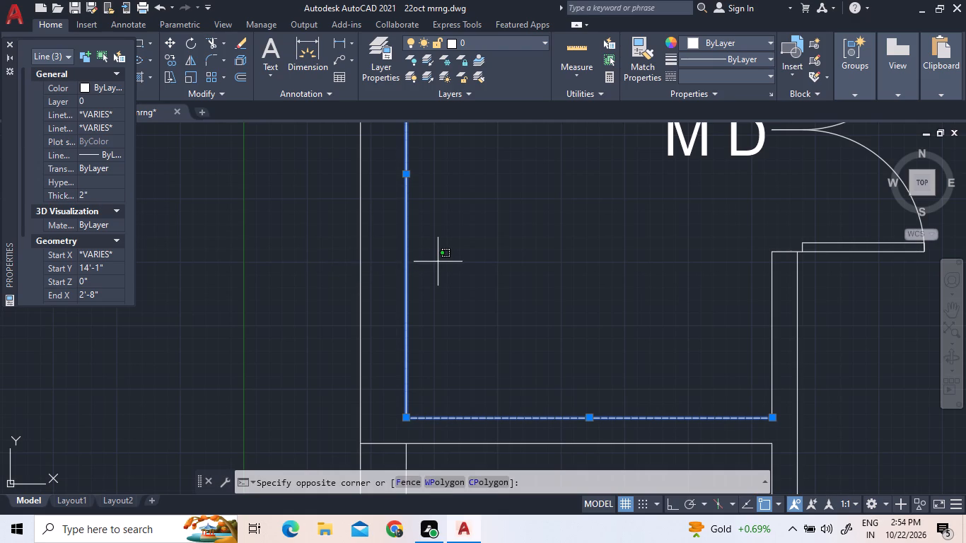
key("Escape")
scroll(433, 271, "down", 2)
key("Escape")
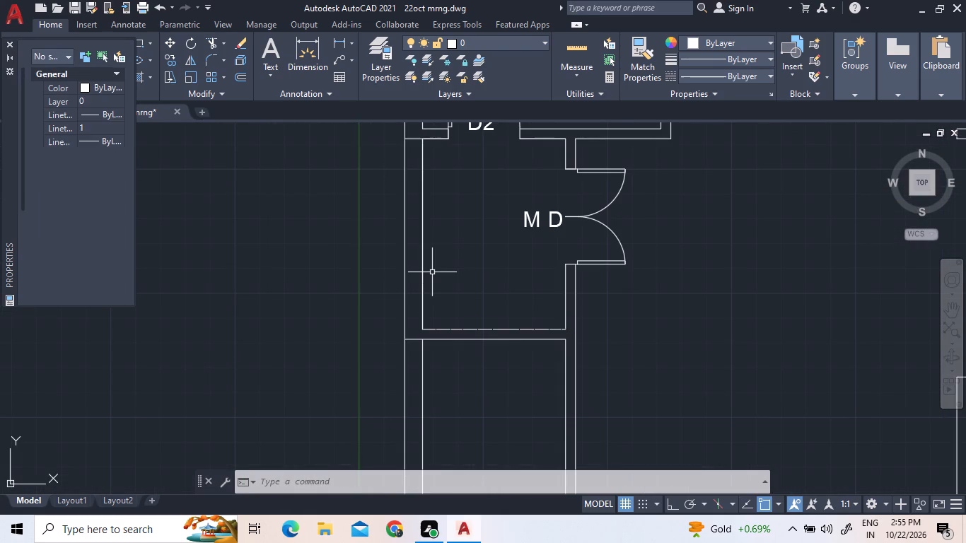
Set the drawing's current linetype scale to 2 with no objects selected.
left_click(100, 127)
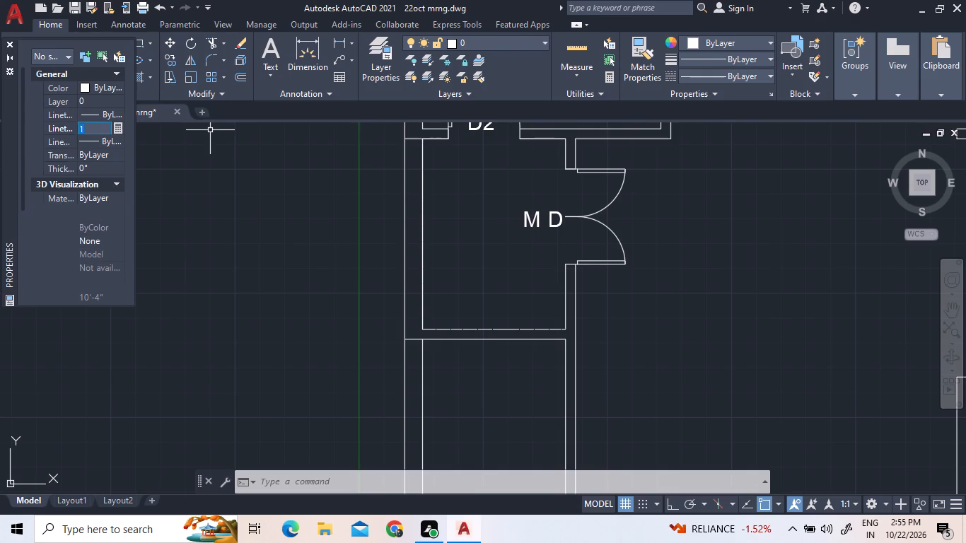
key("2")
key("Return")
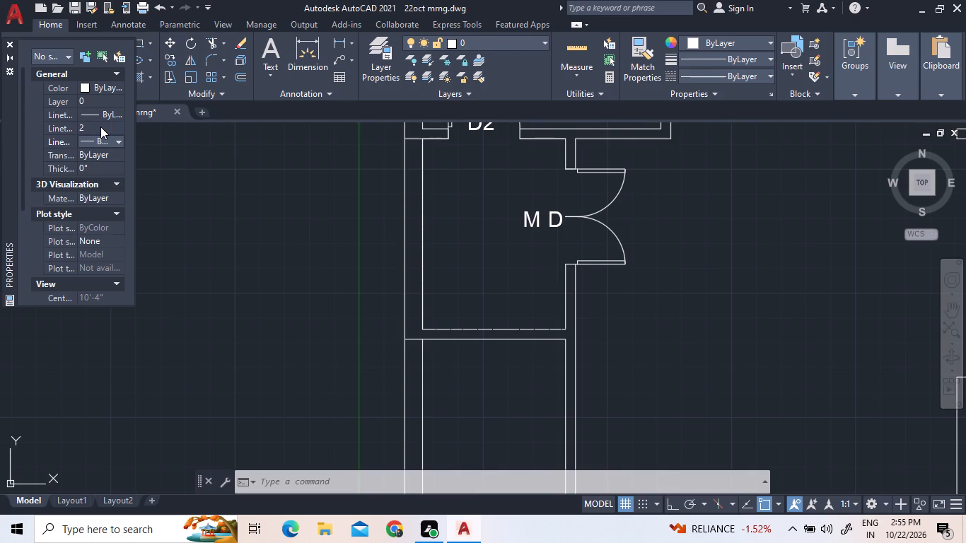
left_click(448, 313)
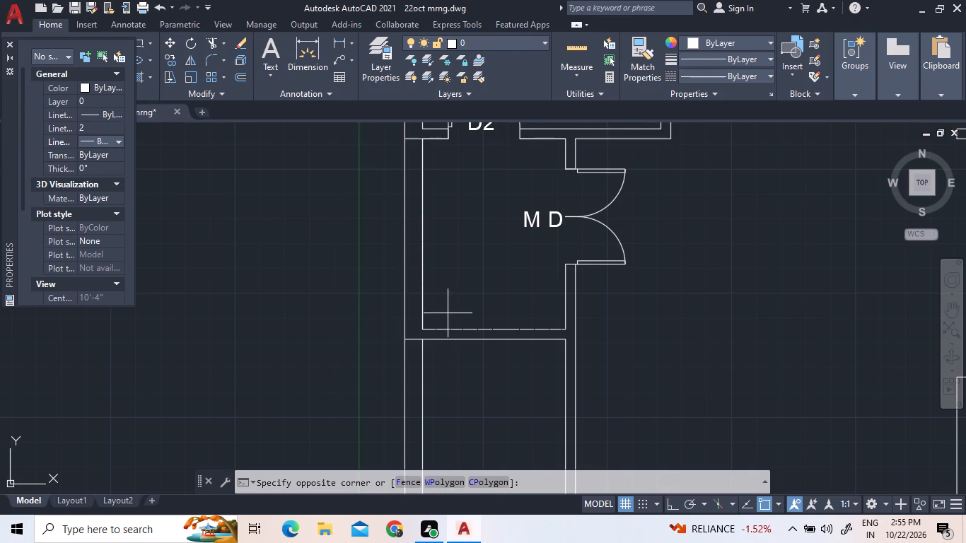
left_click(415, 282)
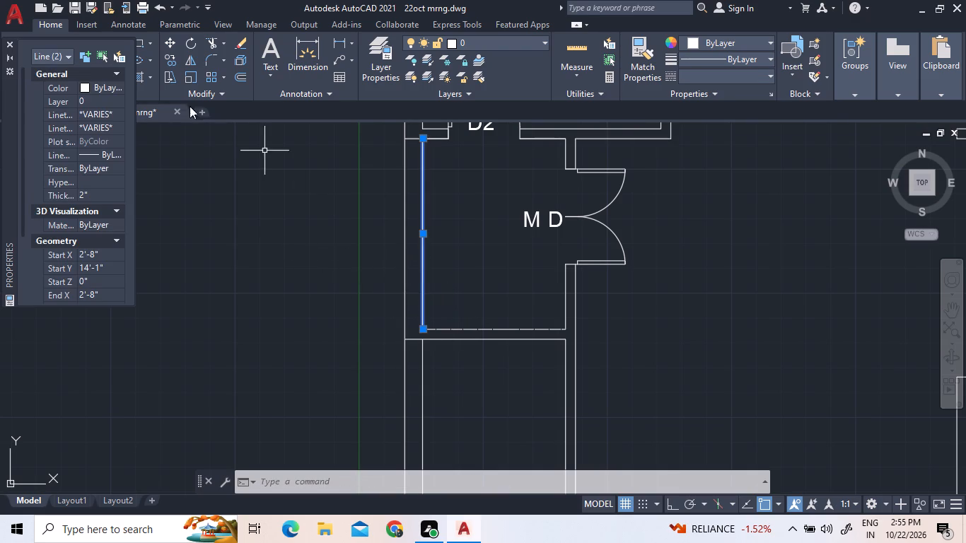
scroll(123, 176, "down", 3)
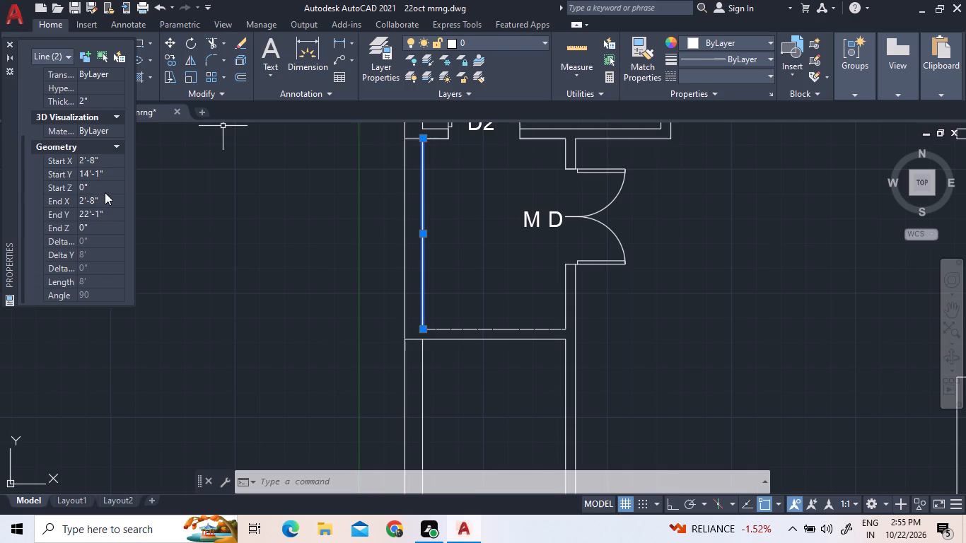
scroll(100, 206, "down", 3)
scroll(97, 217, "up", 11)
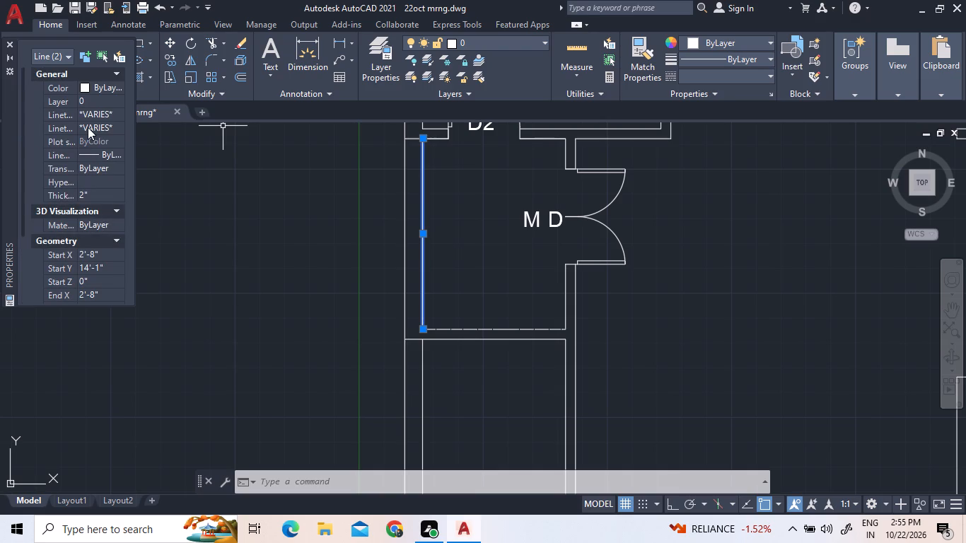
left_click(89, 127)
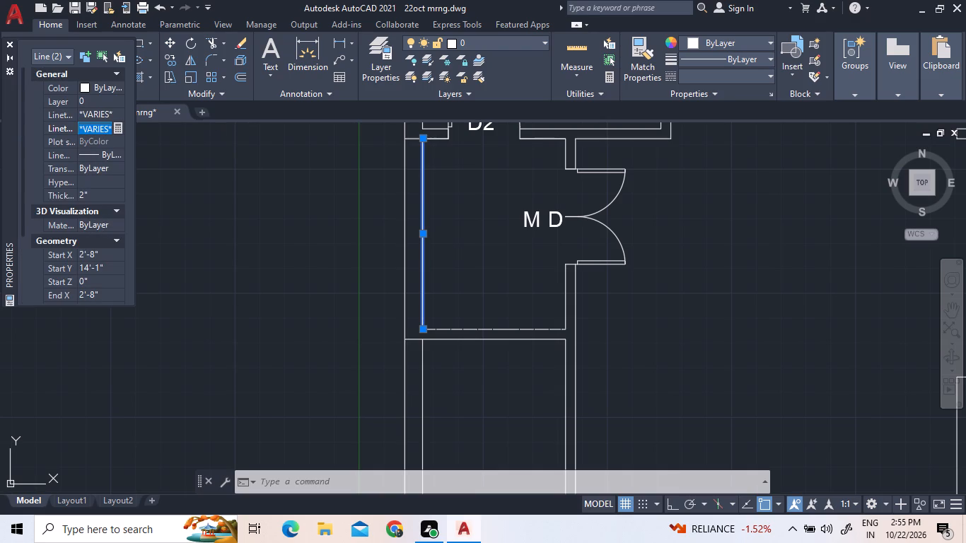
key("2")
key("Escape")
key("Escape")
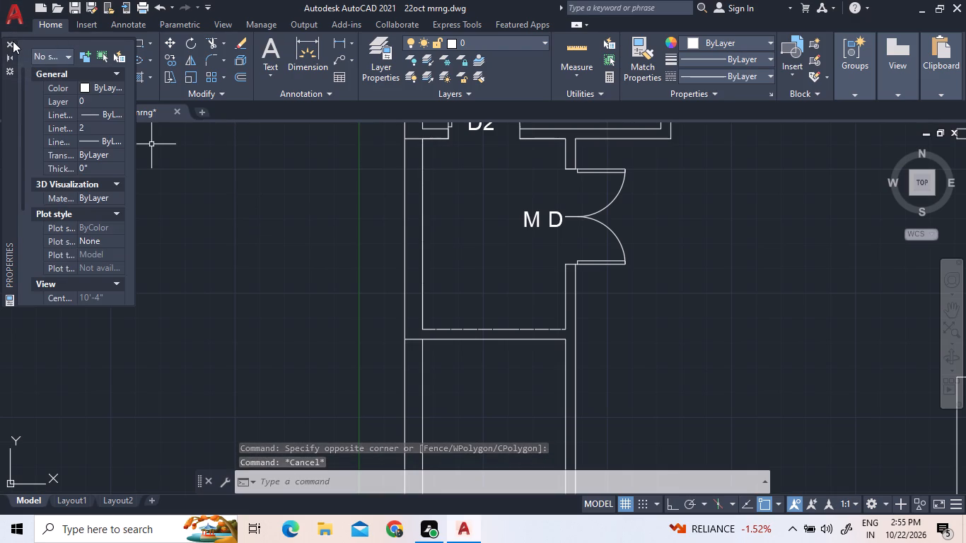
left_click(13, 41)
Copy bedroom2's bed with both side tables from the existing first floor plan into the new plan's upper-left room.
scroll(85, 118, "down", 2)
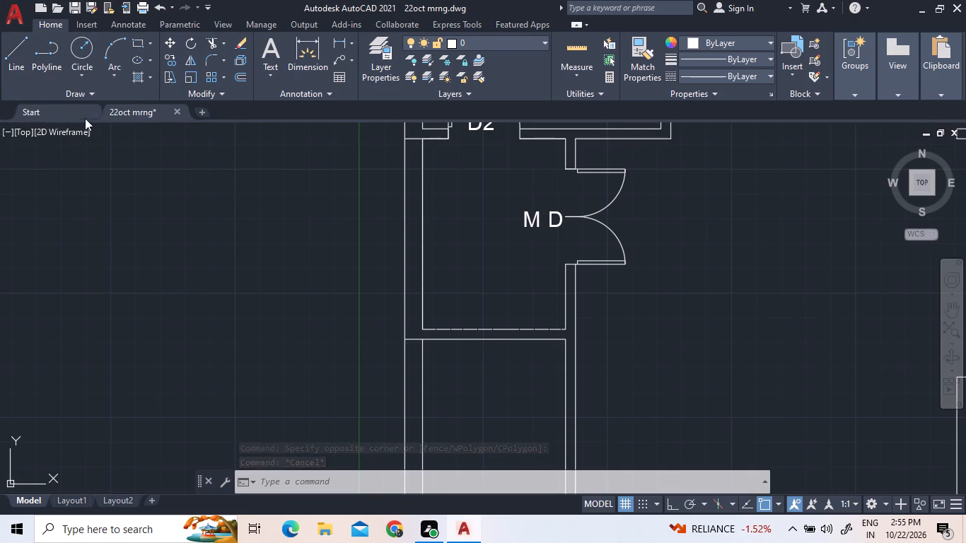
scroll(85, 118, "down", 1)
scroll(307, 249, "down", 3)
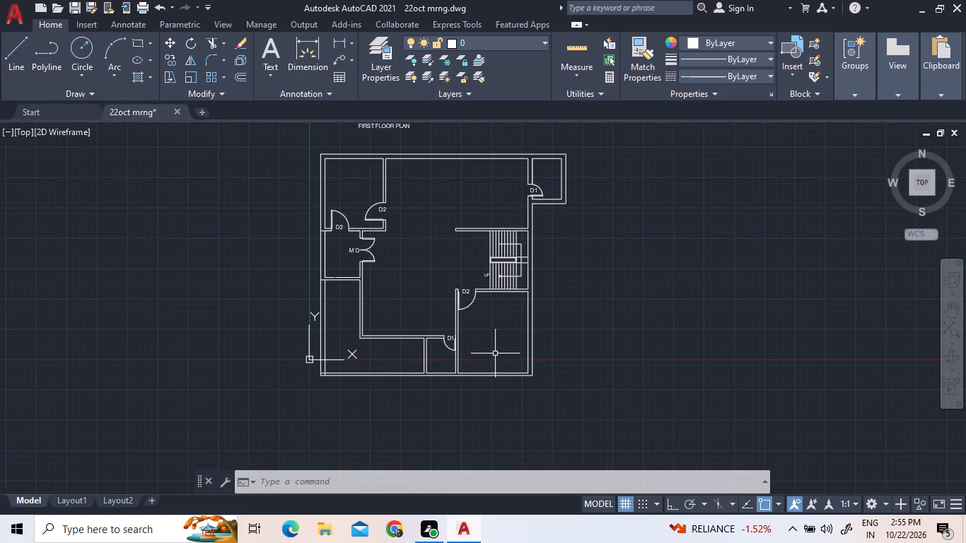
scroll(496, 350, "down", 2)
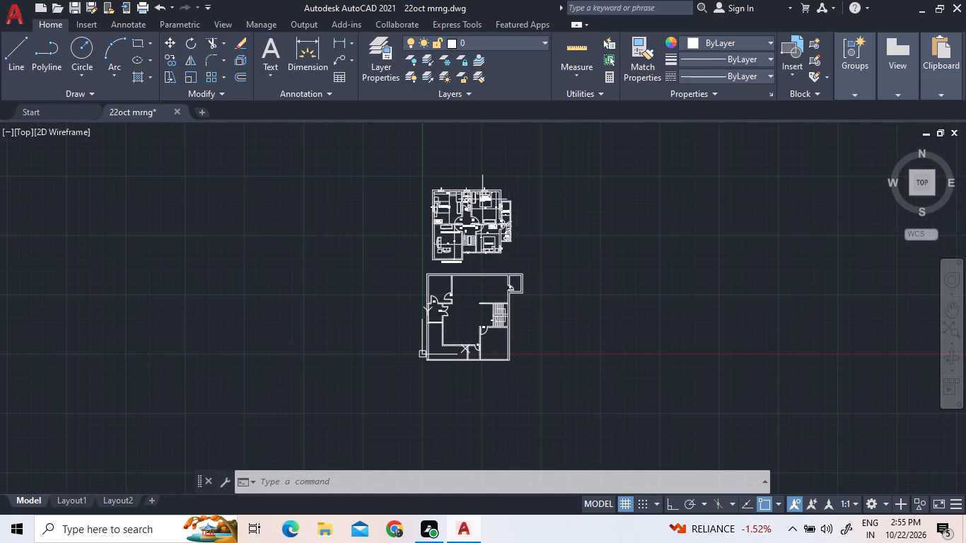
scroll(463, 204, "up", 4)
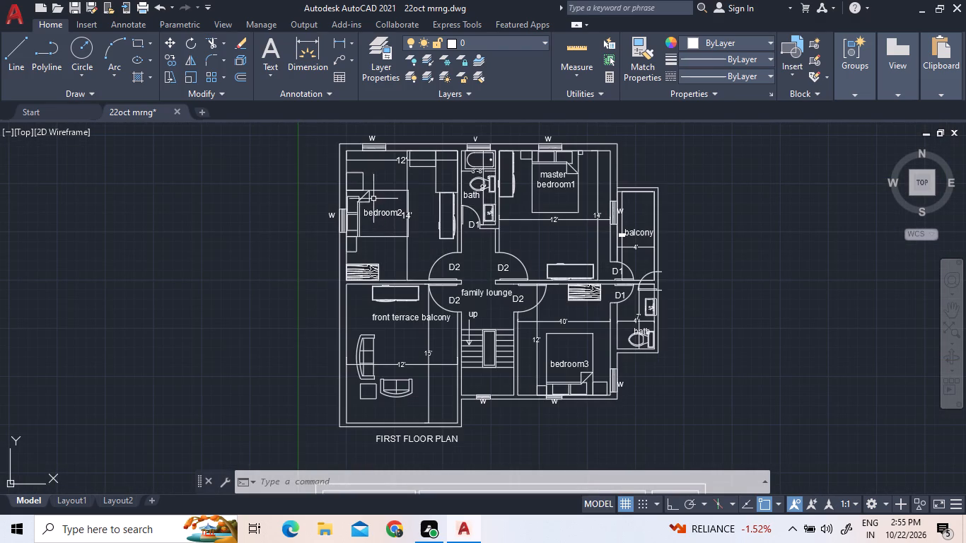
scroll(358, 247, "up", 3)
left_click(373, 255)
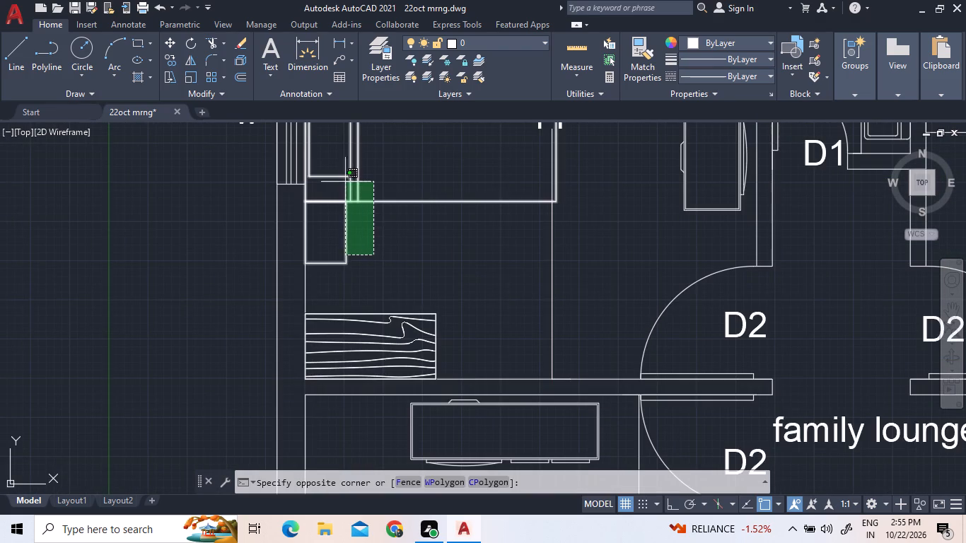
left_click(335, 180)
scroll(347, 220, "down", 3)
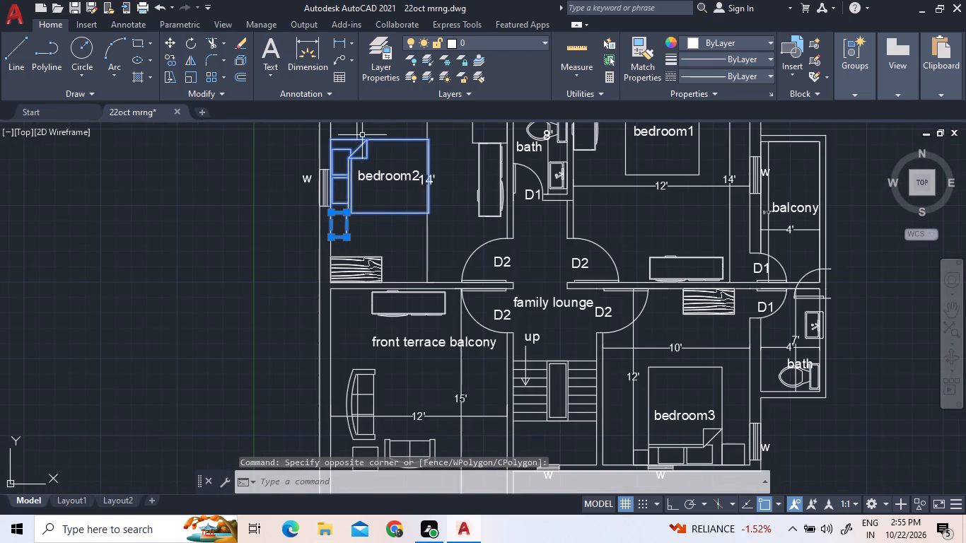
scroll(357, 214, "down", 2)
scroll(356, 166, "up", 4)
left_click(385, 272)
left_click(344, 261)
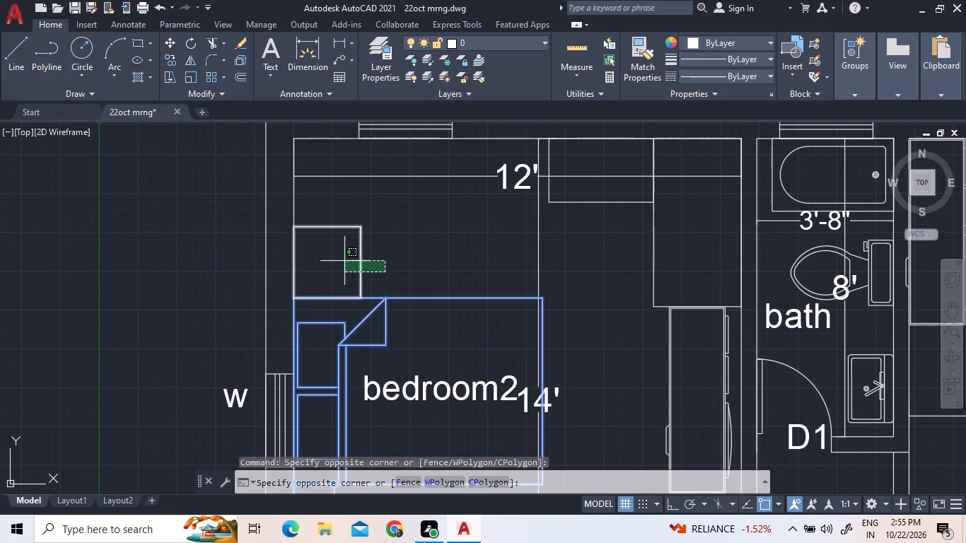
right_click(177, 252)
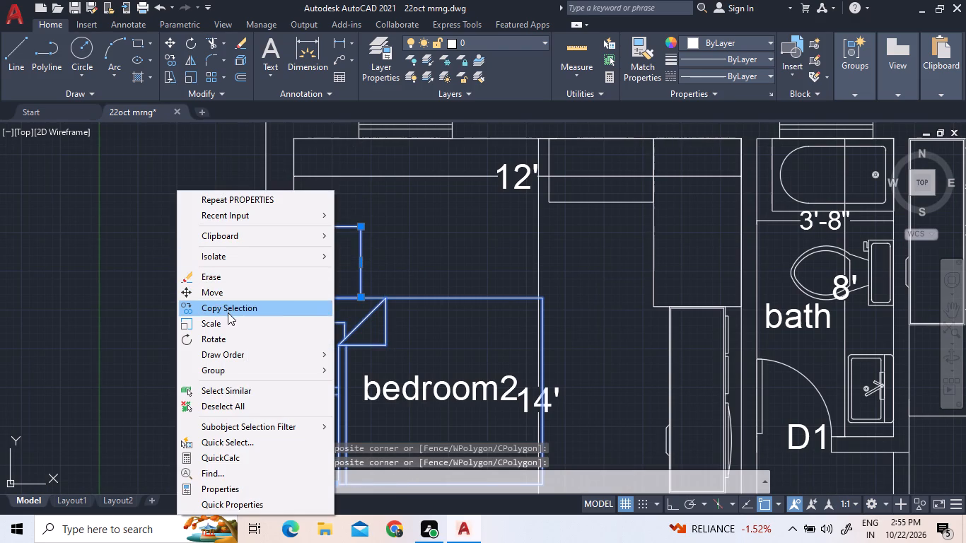
left_click(228, 313)
left_click(477, 359)
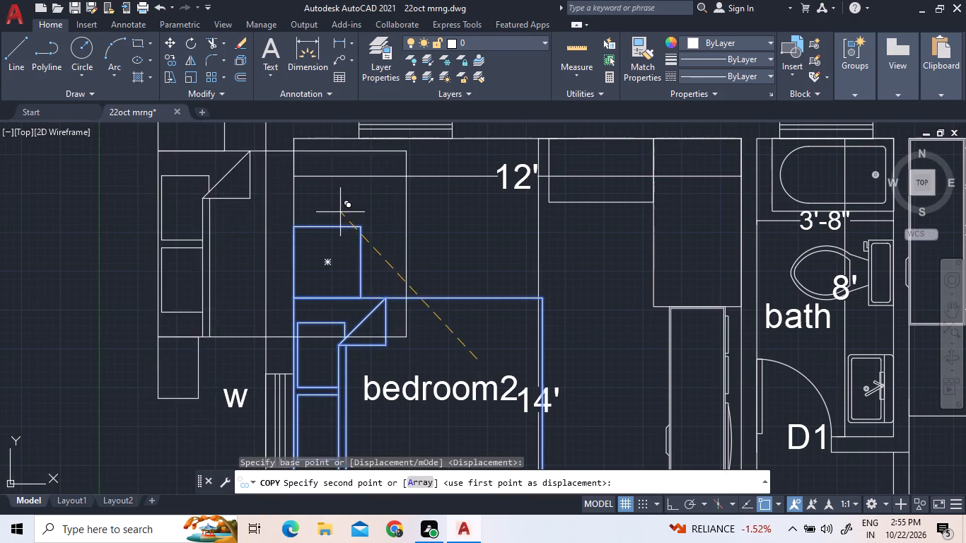
scroll(339, 210, "down", 6)
scroll(364, 402, "up", 4)
scroll(482, 347, "down", 2)
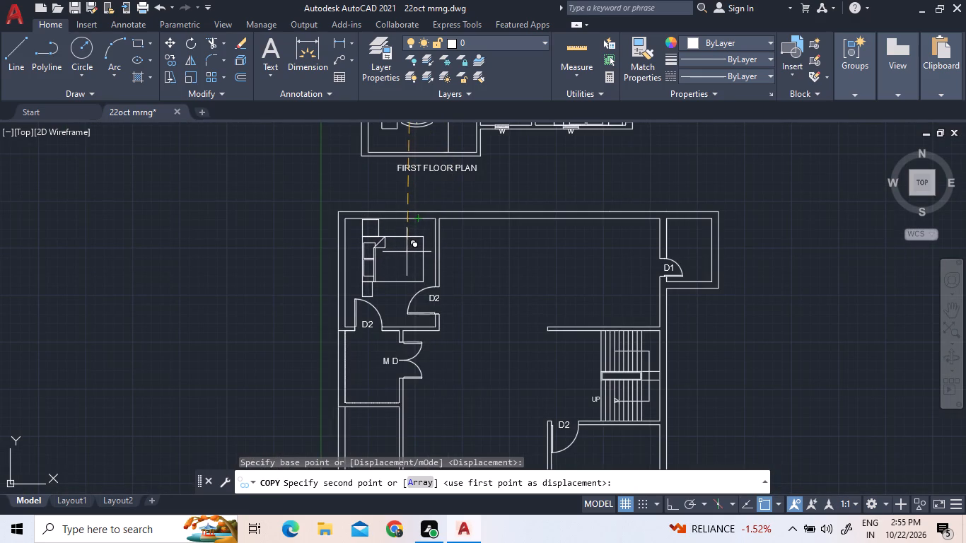
left_click(407, 252)
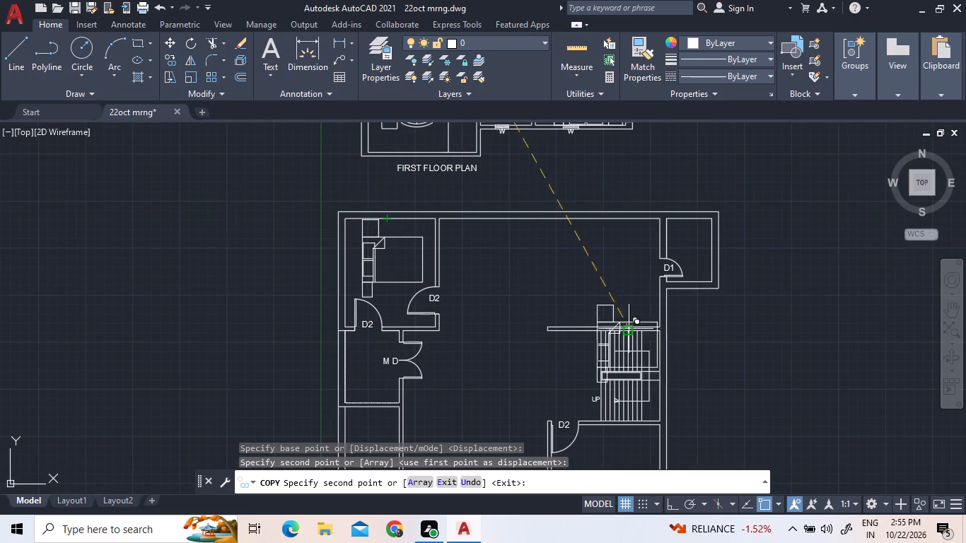
Place another copy of the bed and side tables in the lower-right room below the staircase and end the copying.
scroll(574, 268, "down", 3)
scroll(588, 371, "up", 3)
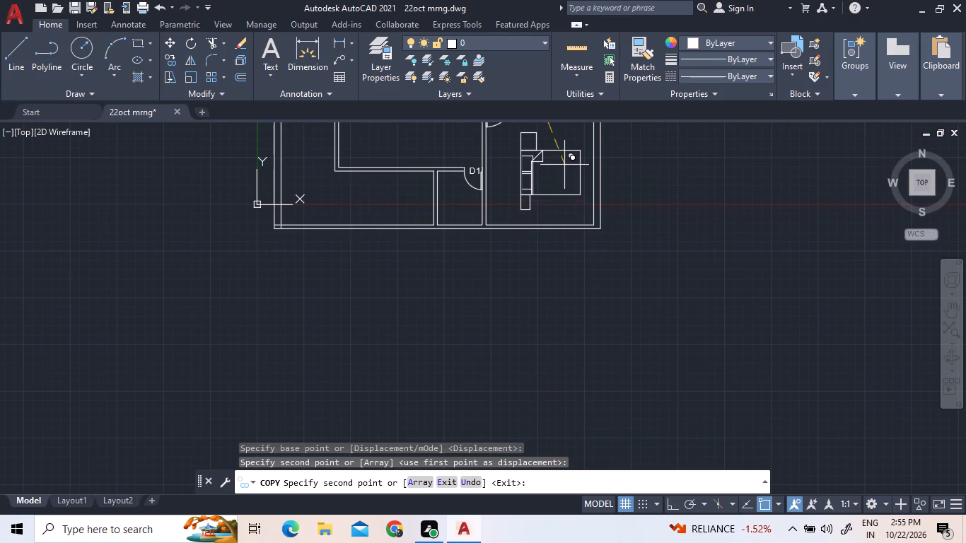
left_click(564, 159)
scroll(582, 278, "down", 2)
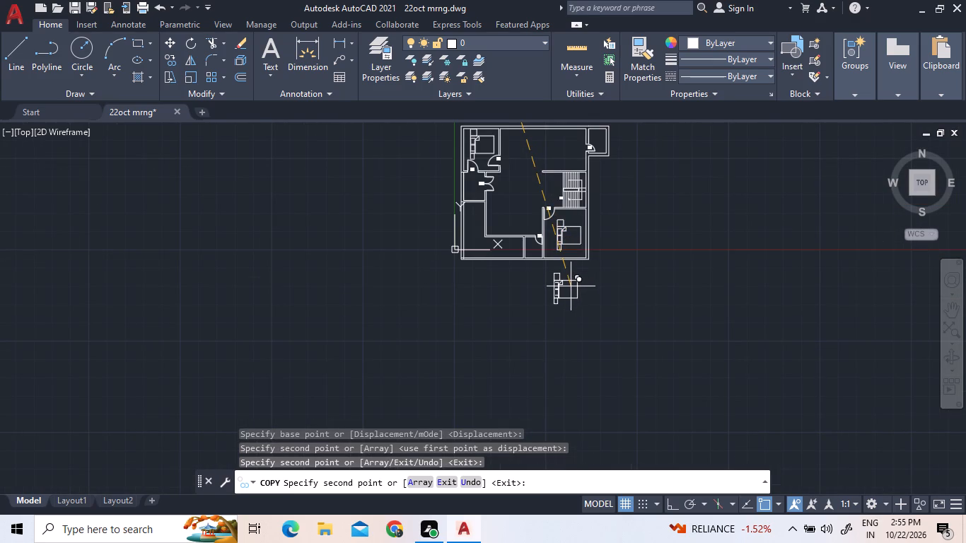
scroll(571, 286, "down", 2)
scroll(598, 211, "up", 2)
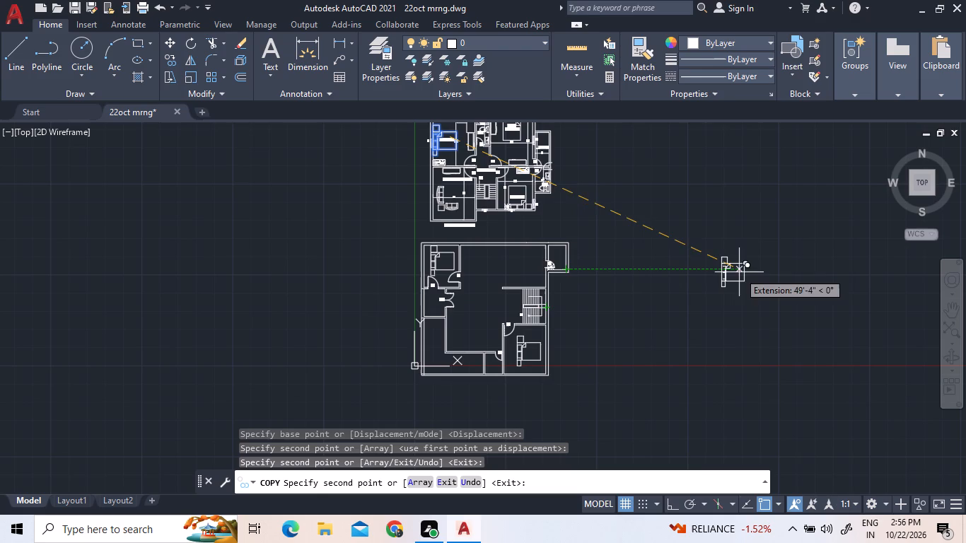
right_click(742, 269)
left_click(758, 285)
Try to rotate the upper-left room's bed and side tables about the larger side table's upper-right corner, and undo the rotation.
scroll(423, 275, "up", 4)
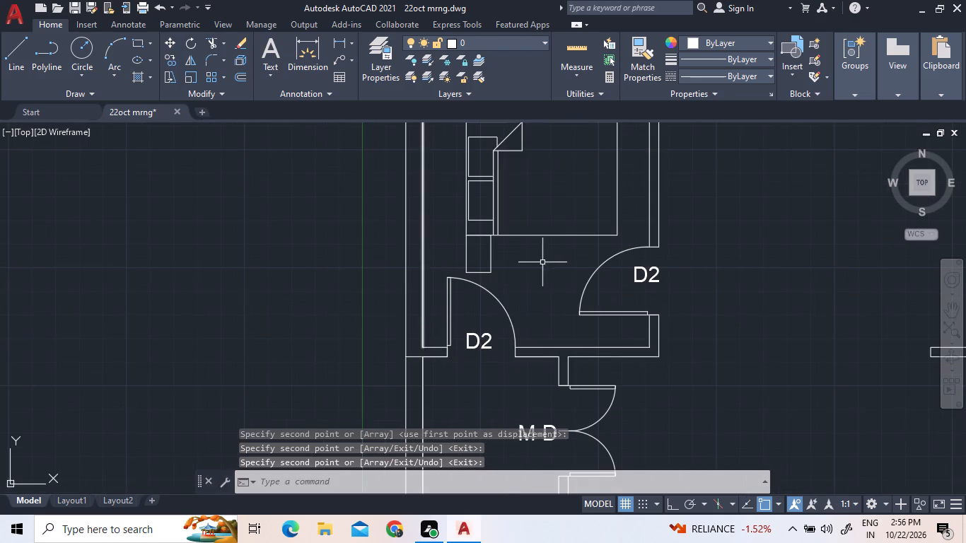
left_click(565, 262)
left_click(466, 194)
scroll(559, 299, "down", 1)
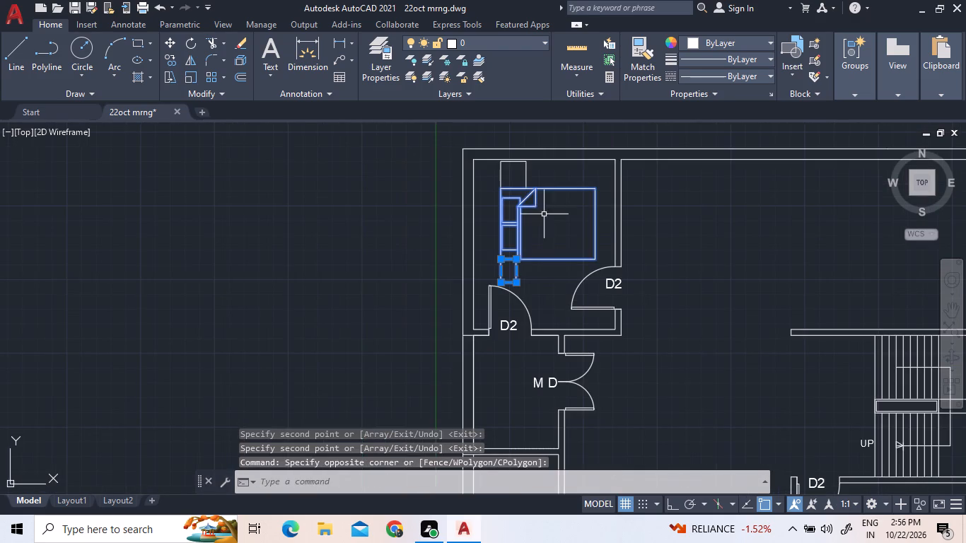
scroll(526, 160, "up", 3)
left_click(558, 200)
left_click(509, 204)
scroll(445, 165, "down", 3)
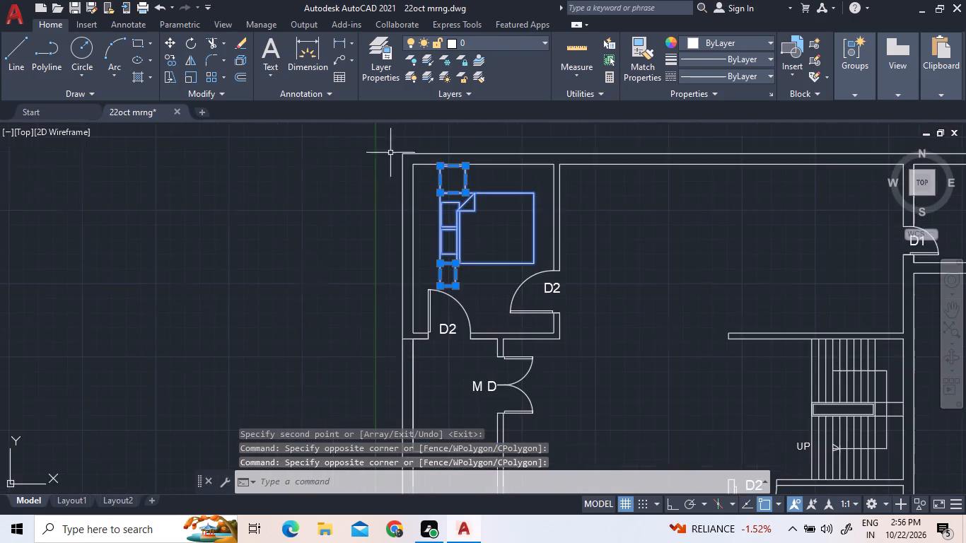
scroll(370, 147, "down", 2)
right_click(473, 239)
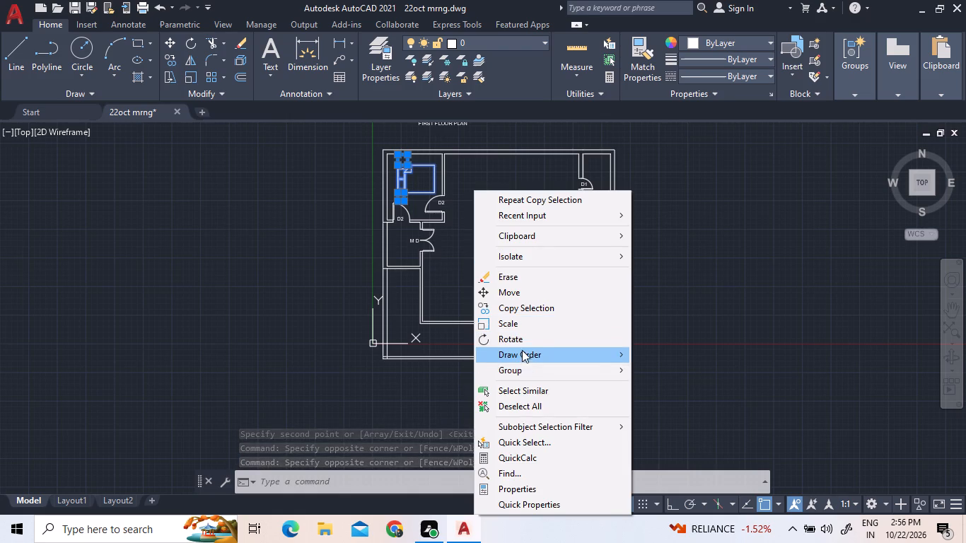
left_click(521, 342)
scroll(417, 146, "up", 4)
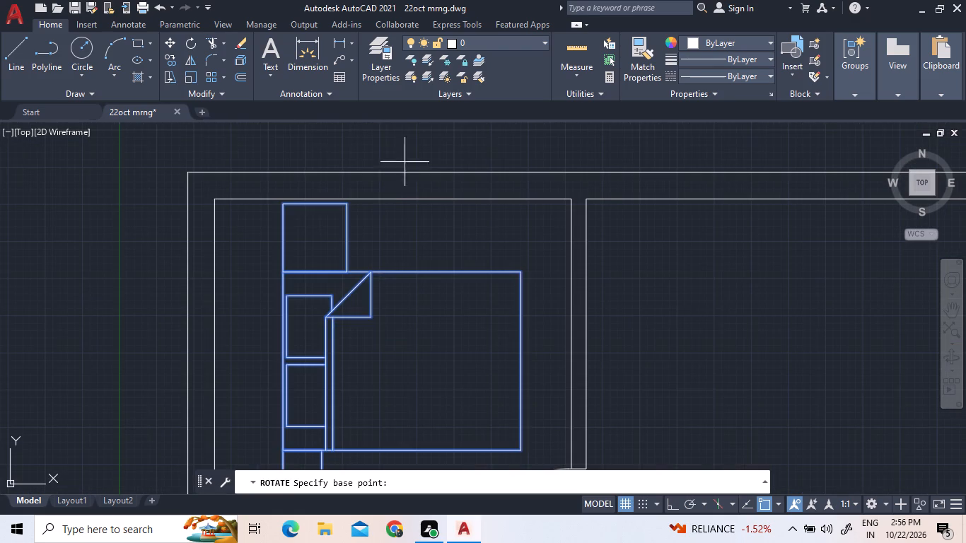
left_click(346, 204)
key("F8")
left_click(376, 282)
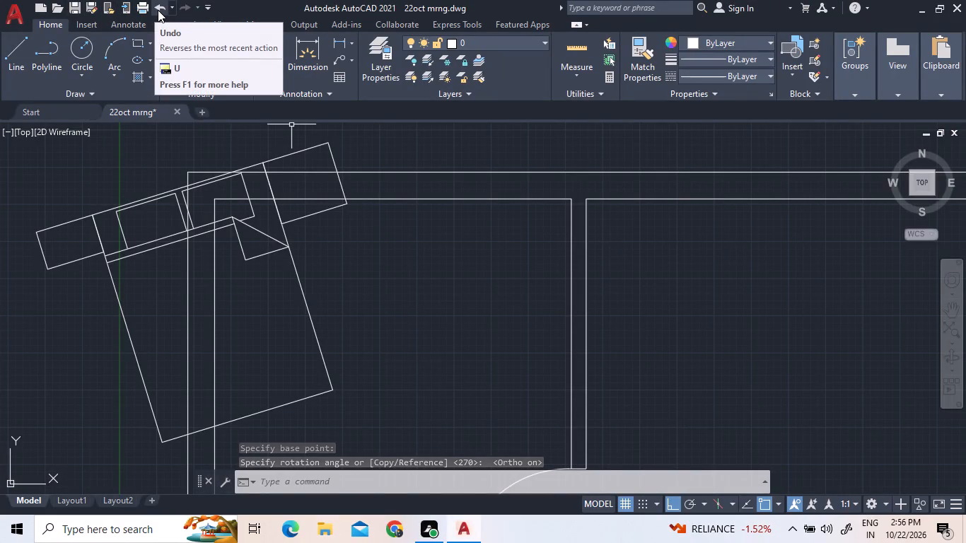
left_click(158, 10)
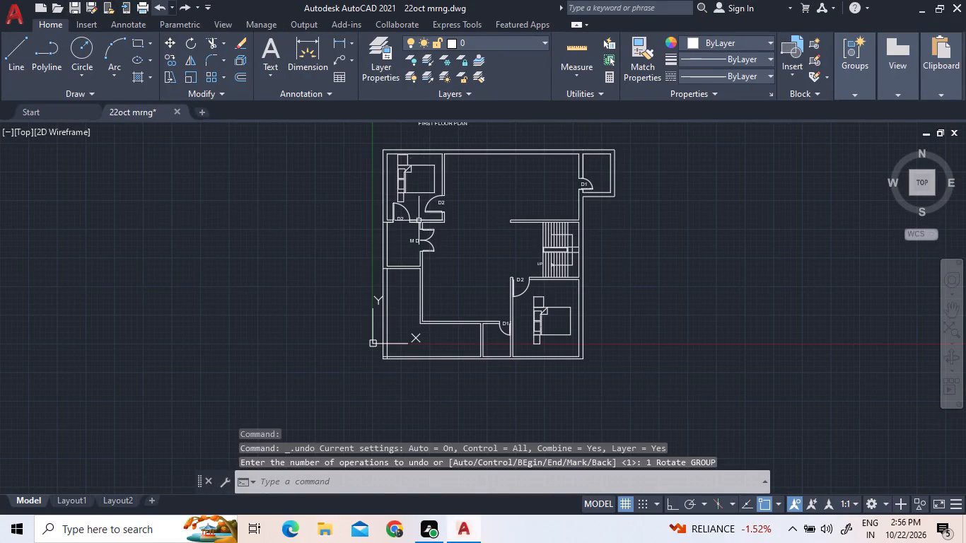
Rotate the upper-left room's bed and side tables 90° clockwise about the larger side table's upper-right corner, with Ortho on.
scroll(407, 173, "up", 4)
left_click(455, 268)
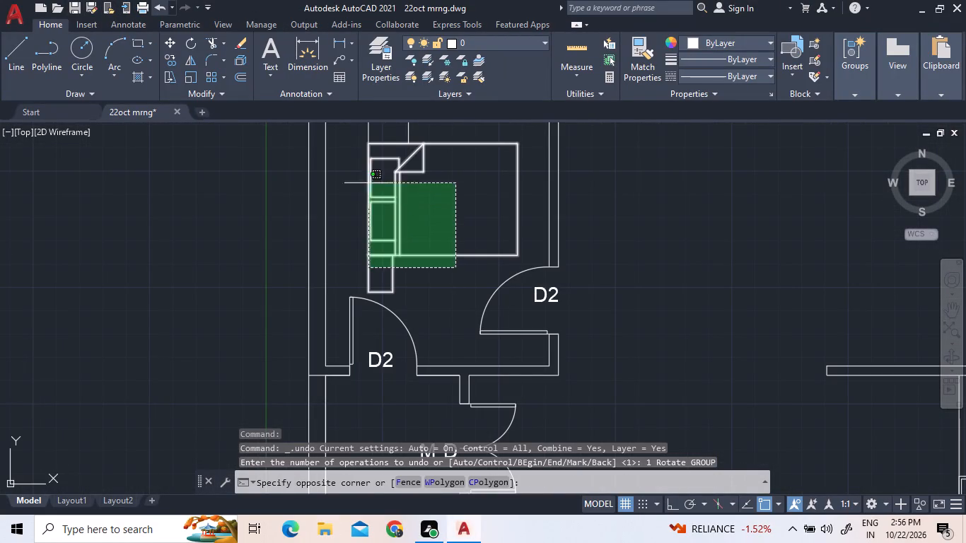
left_click(358, 129)
right_click(368, 178)
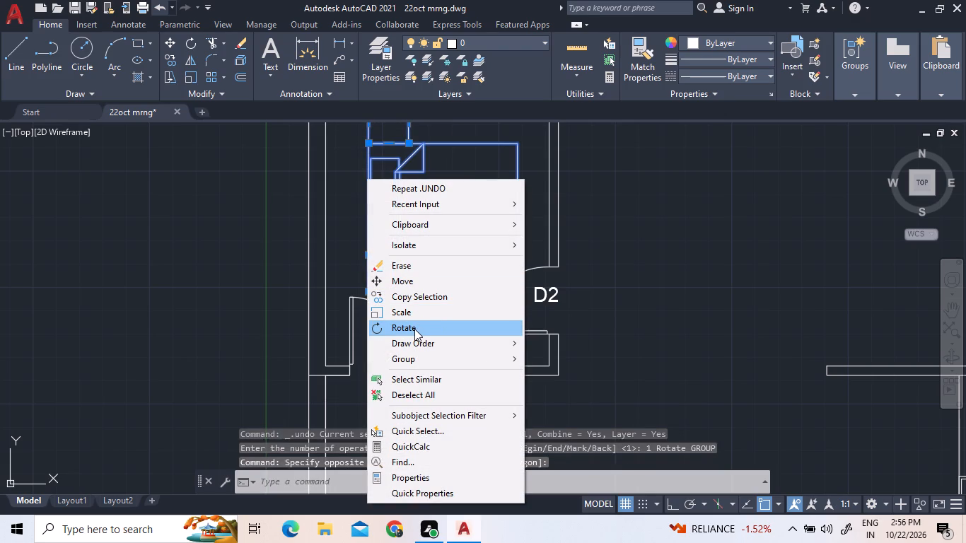
left_click(416, 329)
scroll(417, 332, "down", 2)
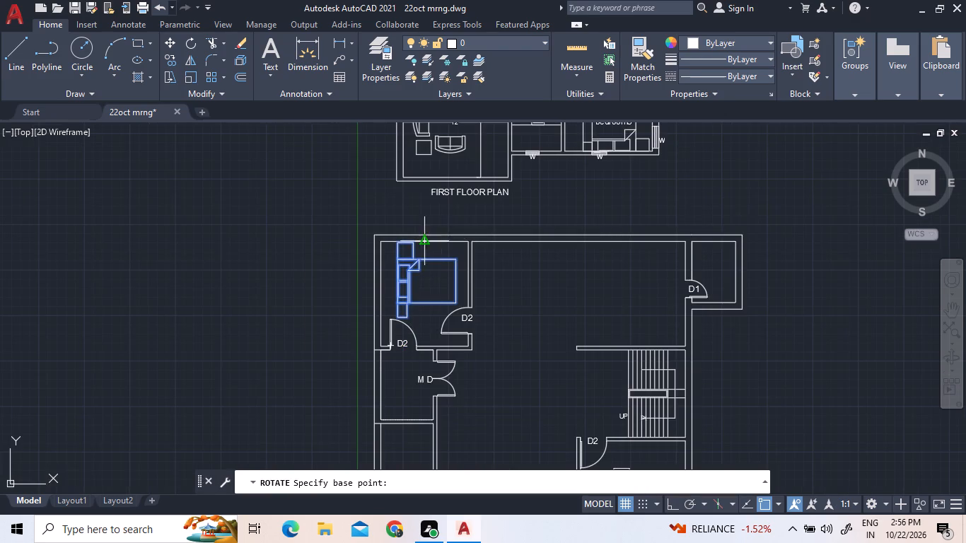
scroll(426, 239, "up", 4)
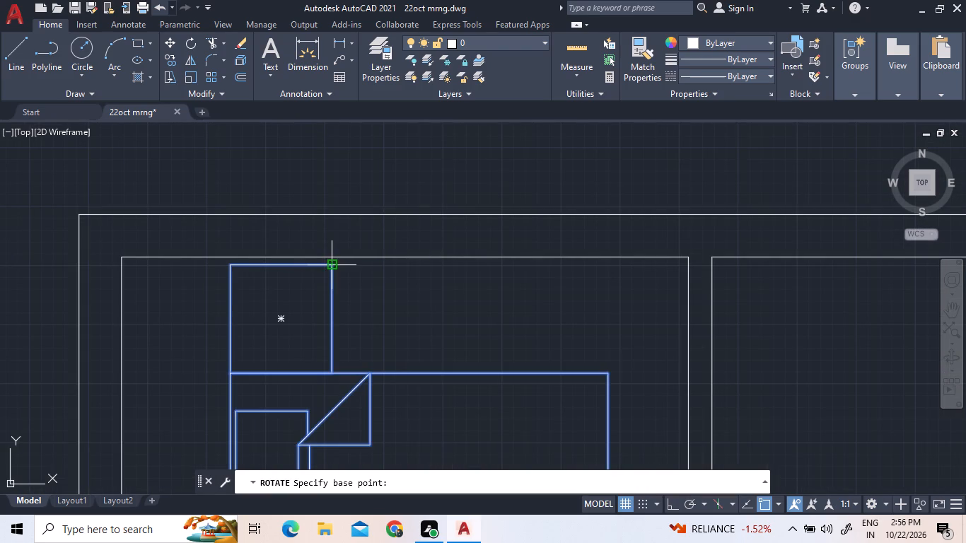
left_click(330, 266)
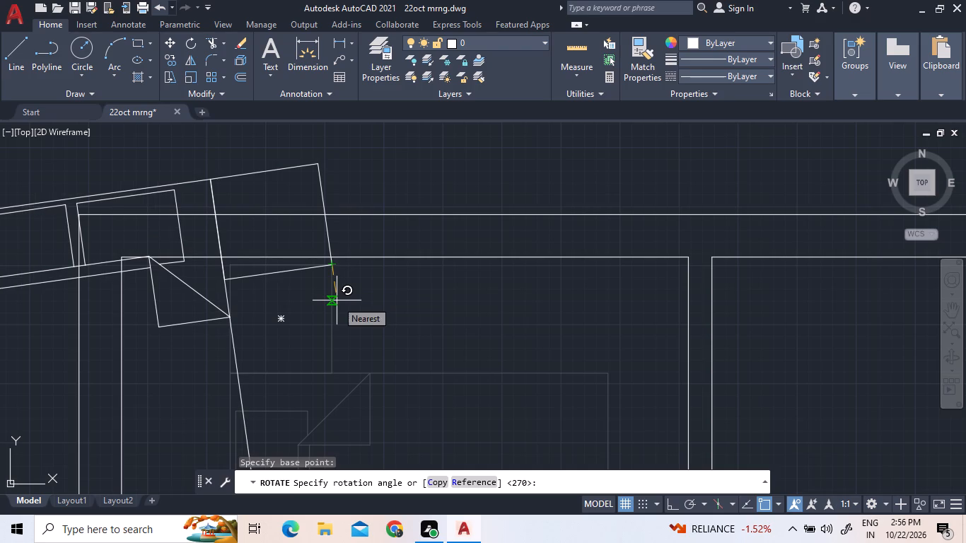
key("F8")
left_click(337, 300)
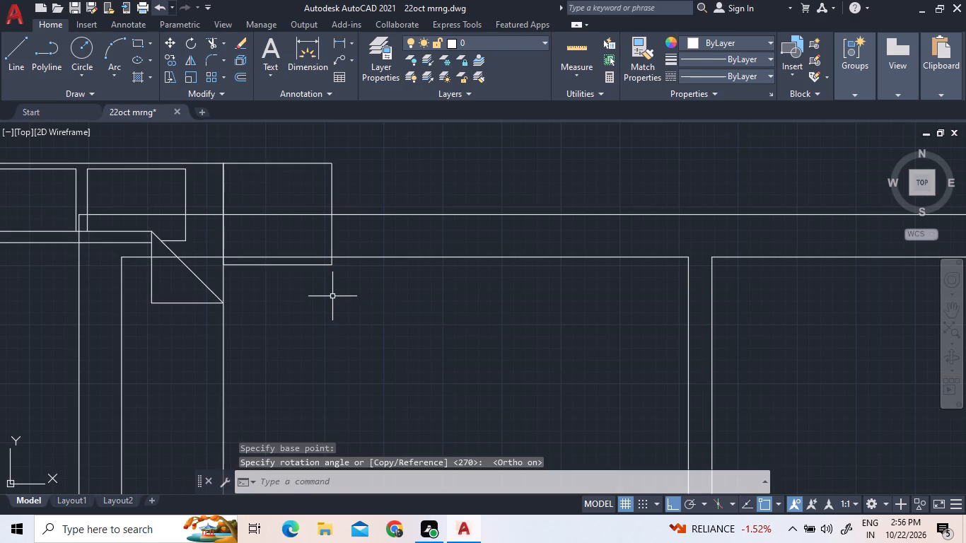
Move the upper-left room's bed and side tables inside the room, with the headboard against the inner face of the top wall.
left_click(263, 235)
left_click(127, 235)
scroll(303, 307, "down", 2)
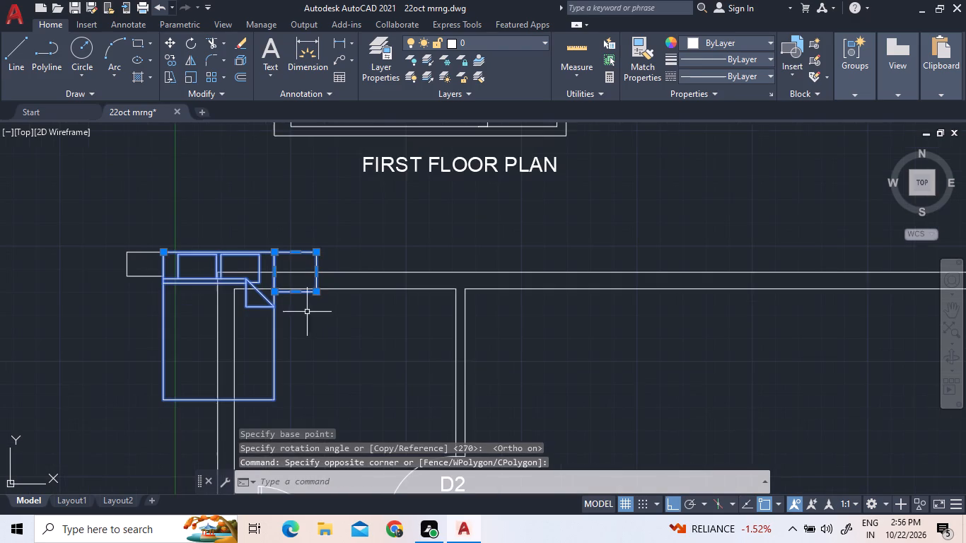
left_click(159, 266)
left_click(138, 224)
right_click(138, 223)
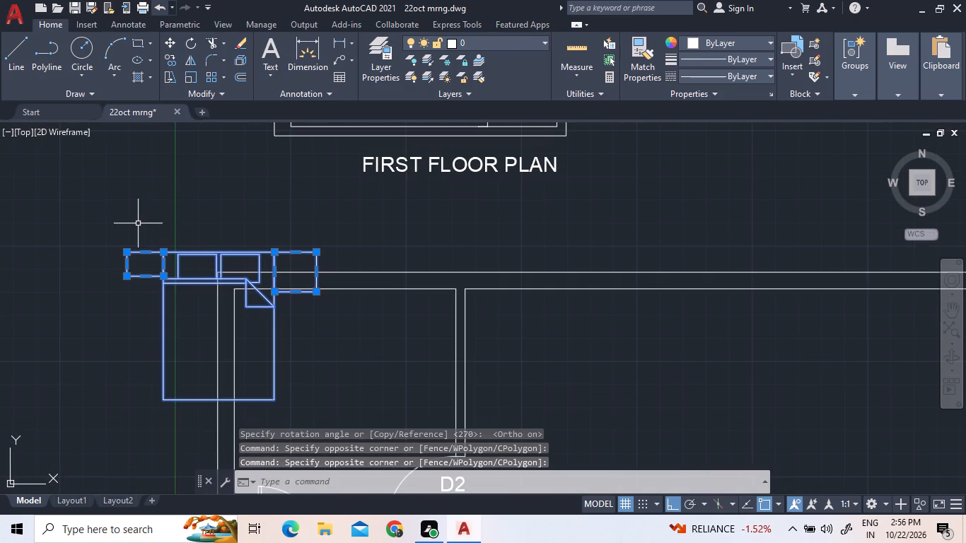
left_click(198, 298)
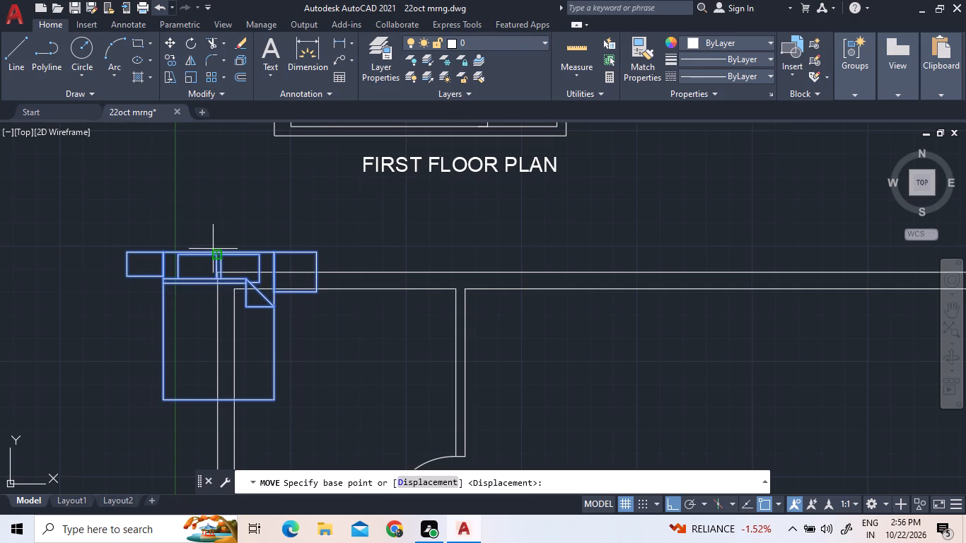
scroll(215, 252, "up", 3)
left_click(223, 244)
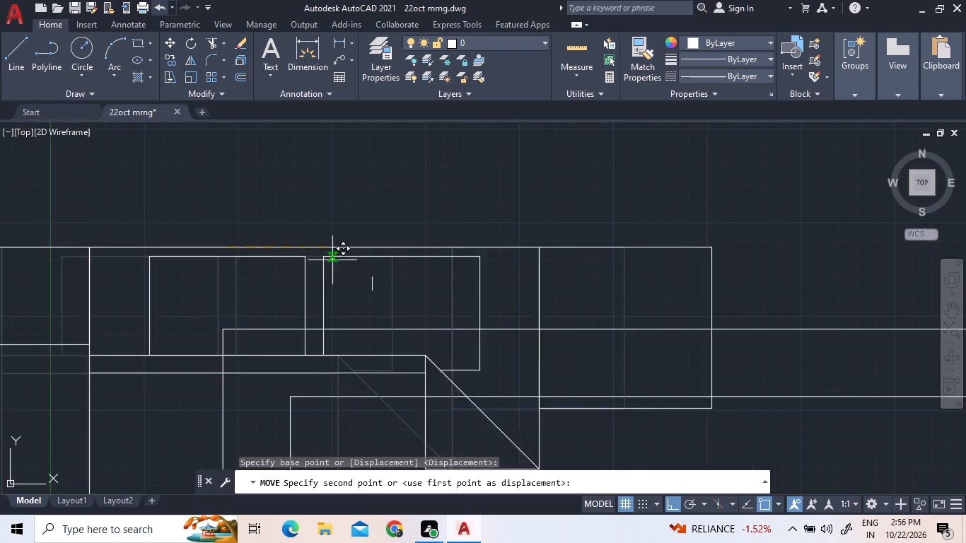
scroll(460, 273, "down", 4)
scroll(539, 362, "down", 1)
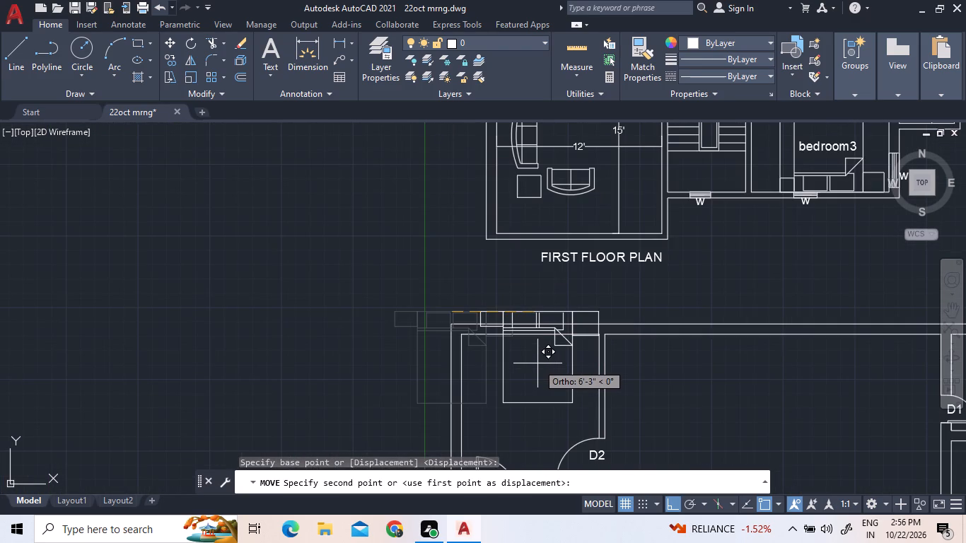
key("F8")
scroll(511, 346, "up", 3)
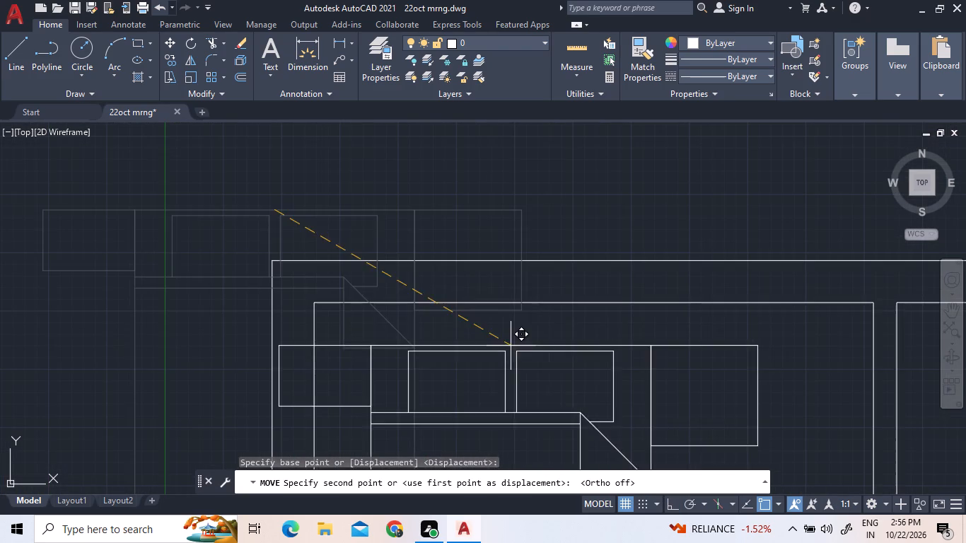
scroll(560, 301, "up", 4)
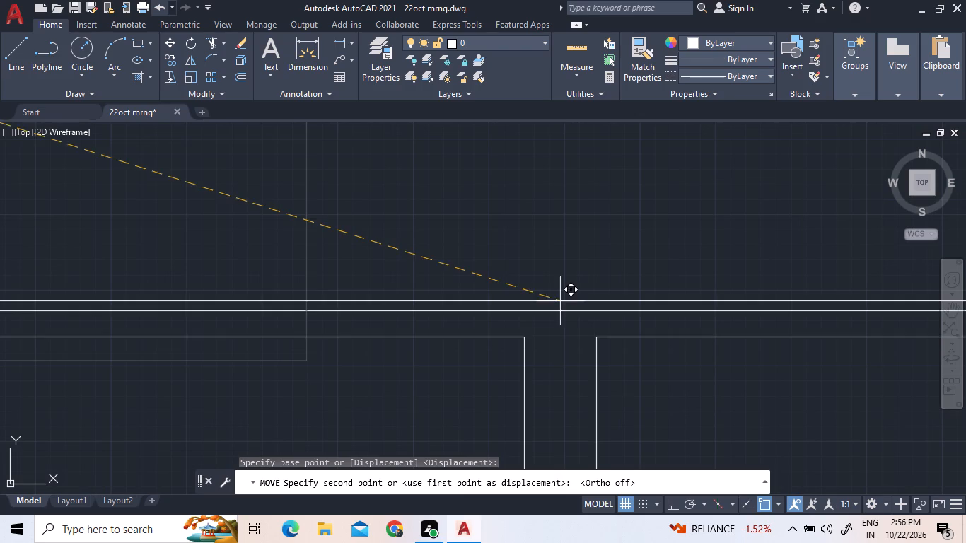
left_click(557, 312)
scroll(457, 232, "down", 5)
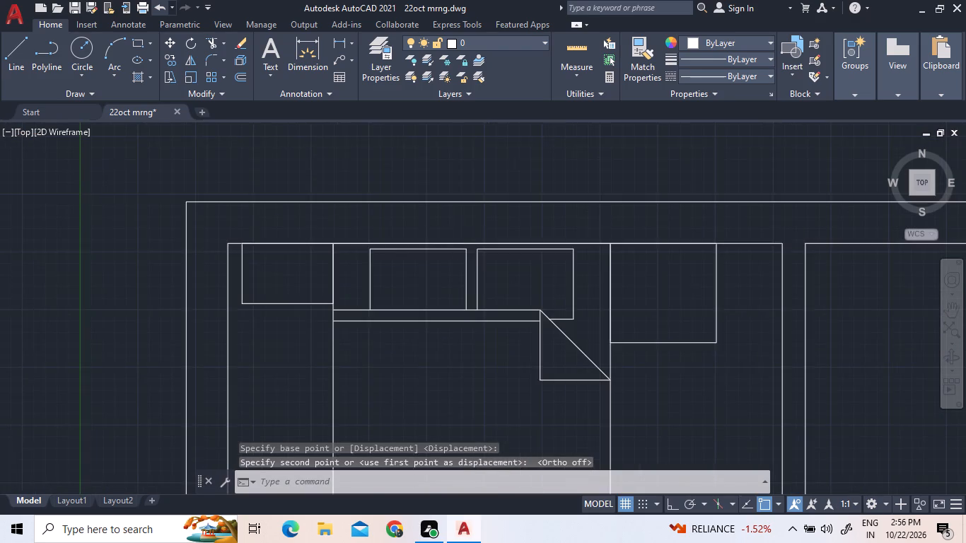
Rotate the lower-right room's bed and side tables 90° counterclockwise about the bed's upper-right corner, with Ortho on.
scroll(451, 231, "down", 4)
scroll(580, 420, "up", 3)
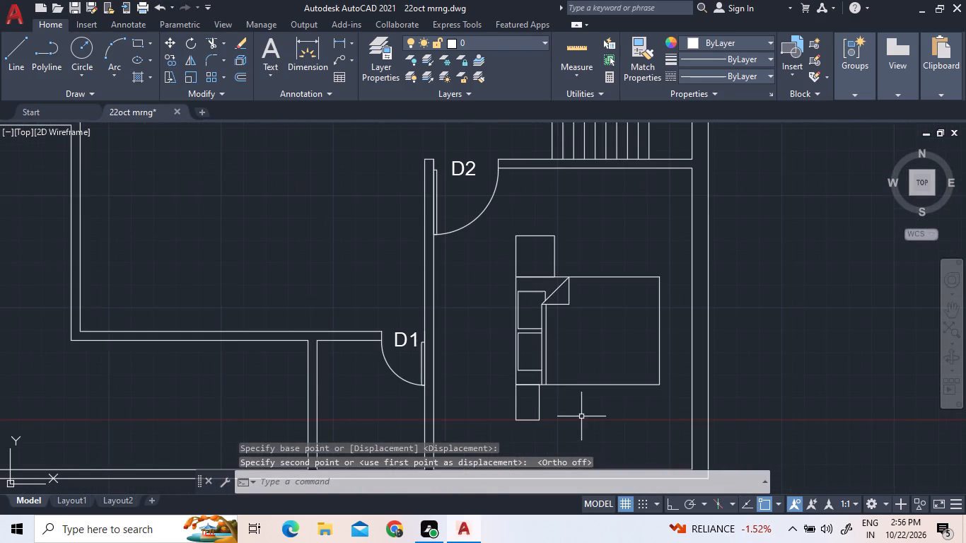
left_click(572, 407)
left_click(503, 265)
right_click(477, 280)
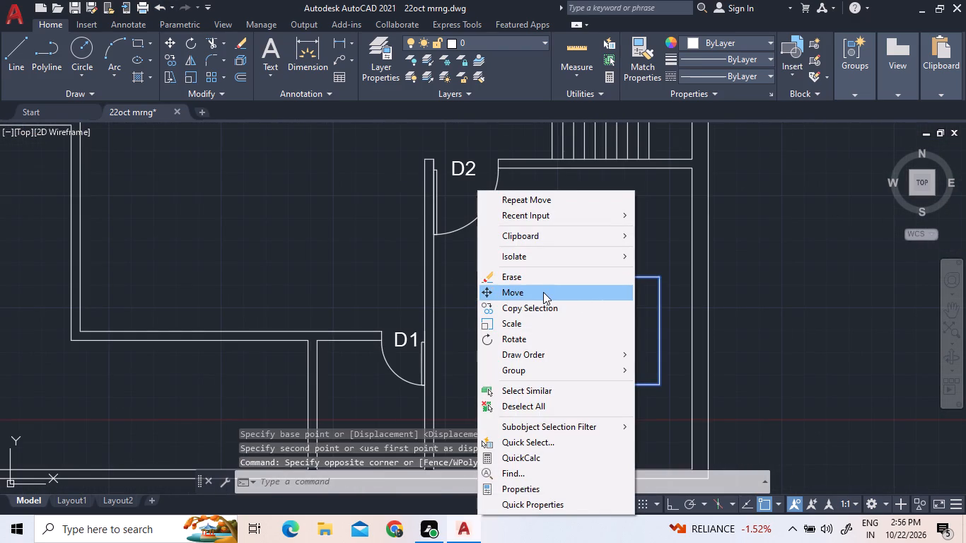
left_click(549, 334)
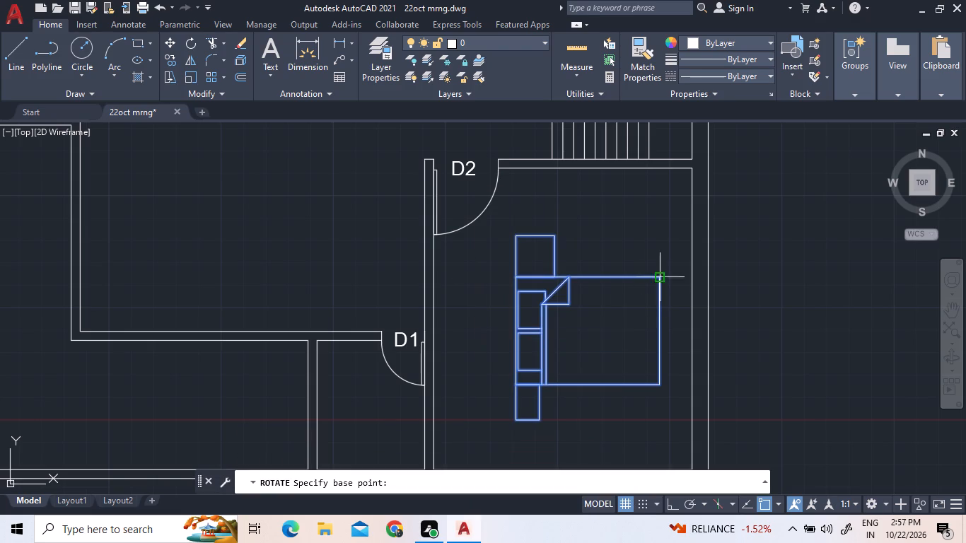
left_click(663, 282)
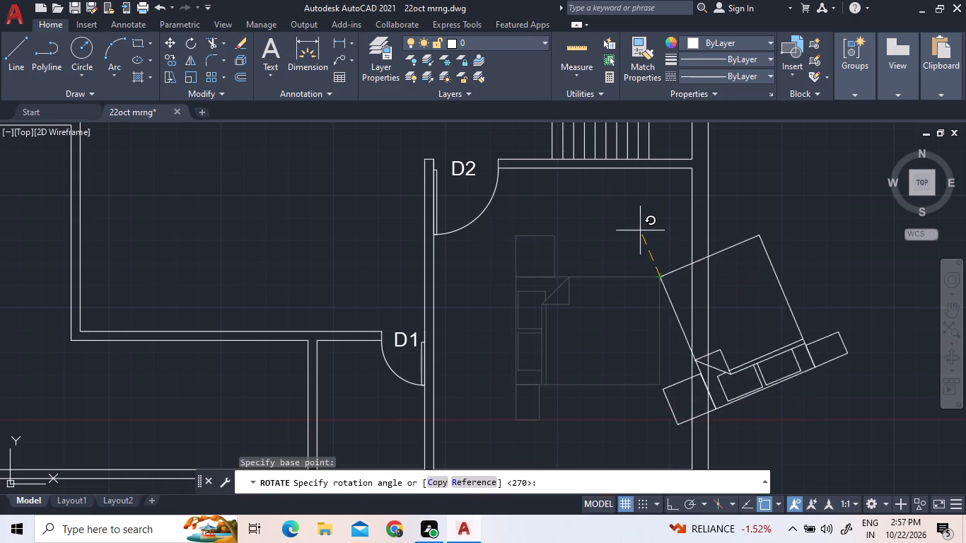
key("F8")
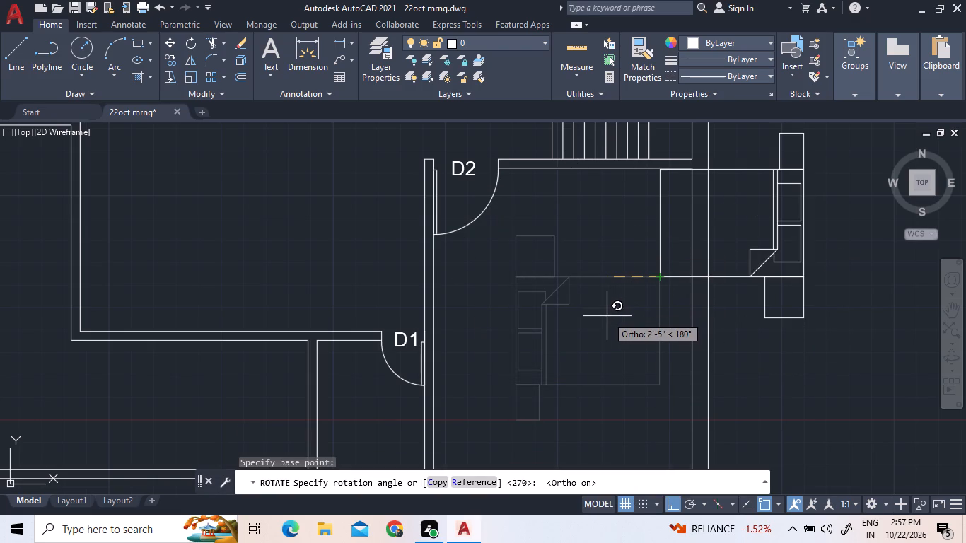
left_click(697, 205)
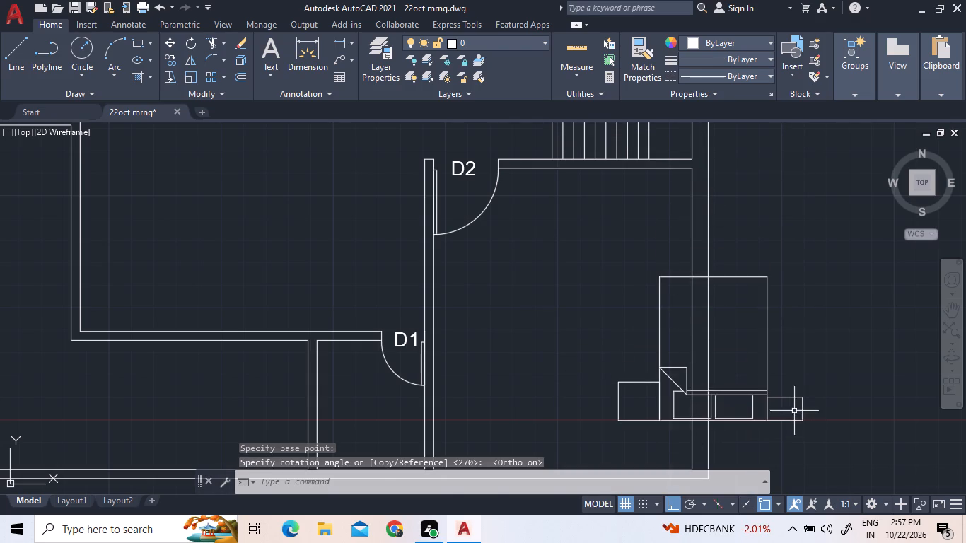
Move the rotated bed and side tables inside the lower-right room, with the headboard against the bottom wall's inner face and Ortho off.
left_click(794, 411)
left_click(736, 409)
left_click(643, 404)
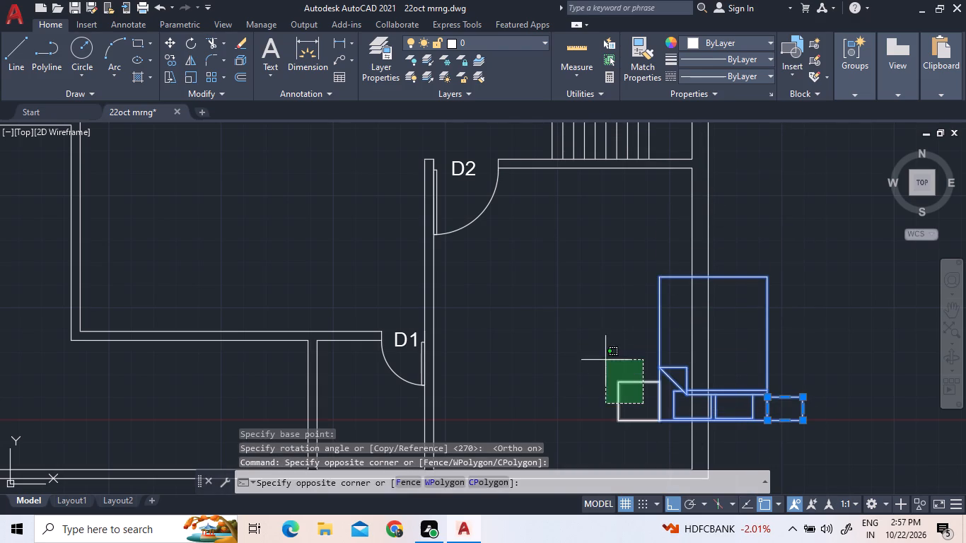
left_click(605, 360)
right_click(601, 346)
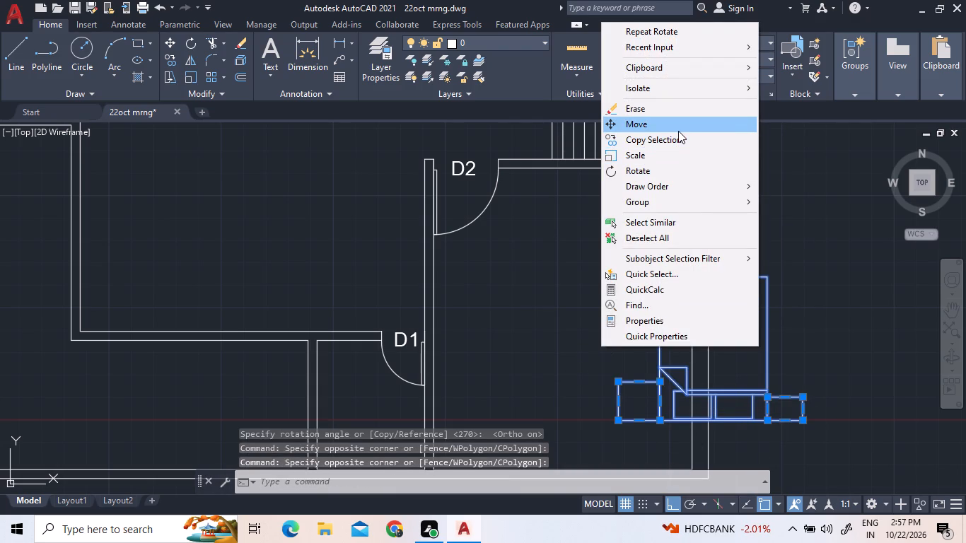
left_click(677, 129)
scroll(670, 249, "down", 2)
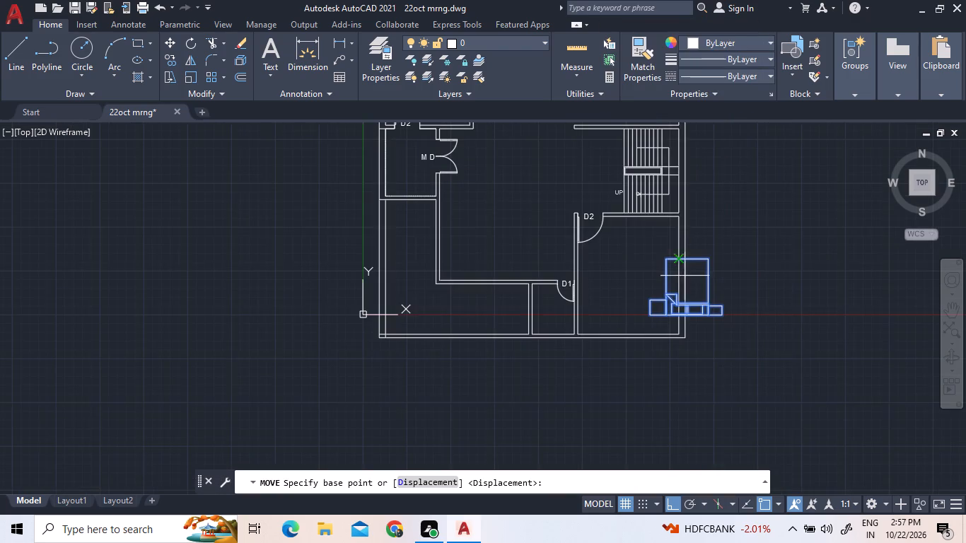
scroll(710, 352, "up", 3)
scroll(627, 224, "up", 2)
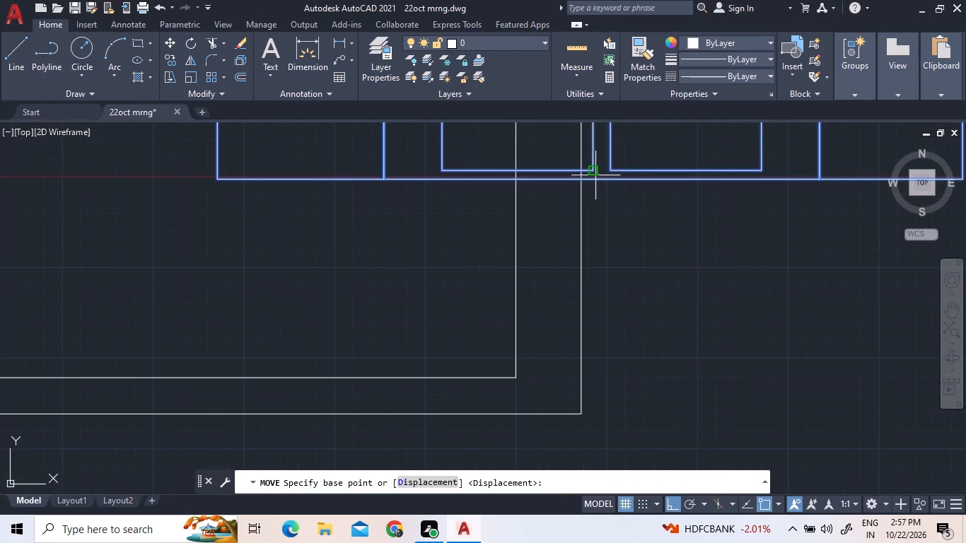
left_click(603, 180)
scroll(277, 378, "down", 3)
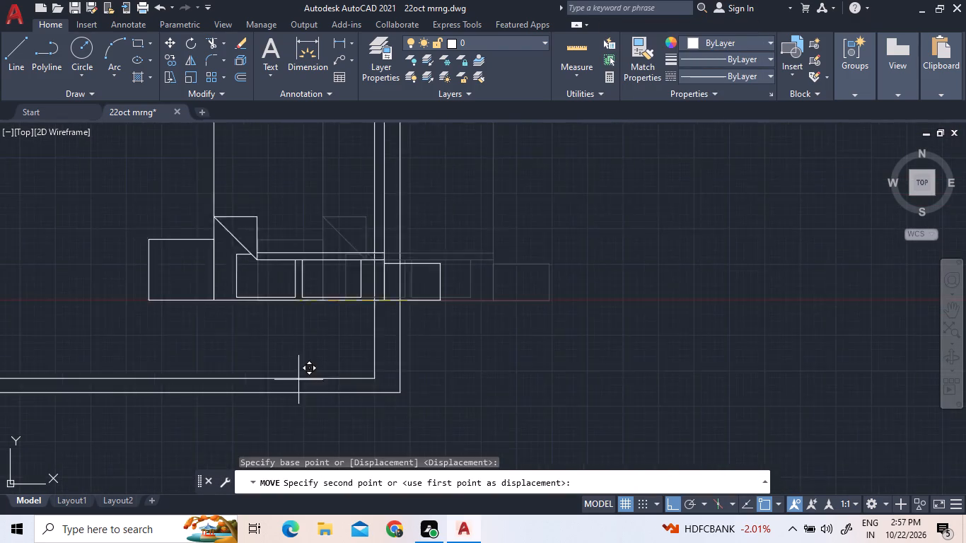
key("F8")
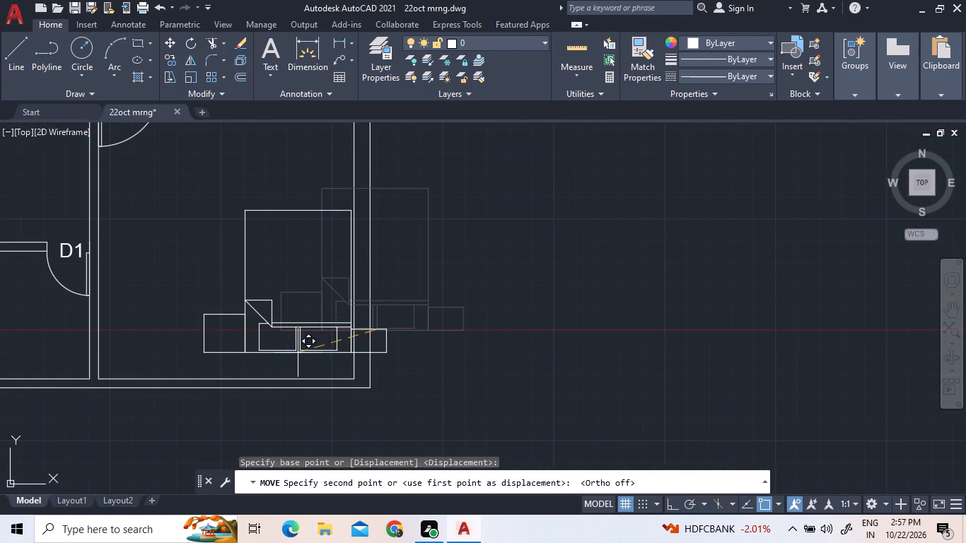
scroll(202, 376, "up", 3)
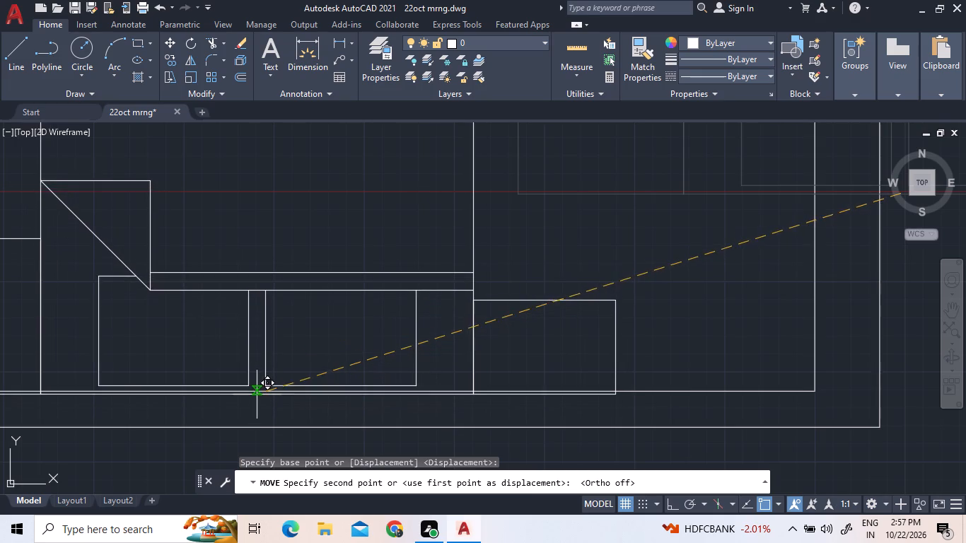
scroll(257, 395, "up", 4)
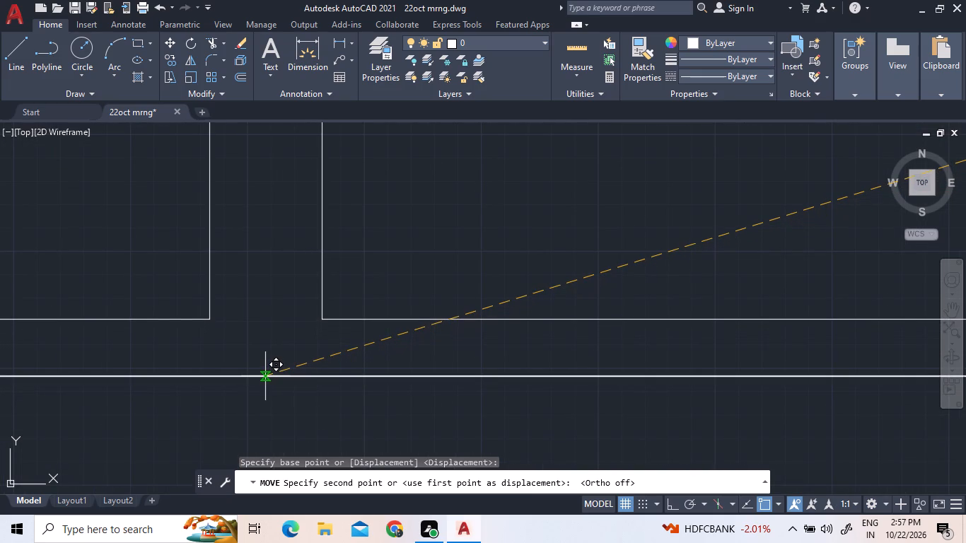
left_click(265, 376)
scroll(310, 378, "down", 7)
scroll(482, 413, "down", 1)
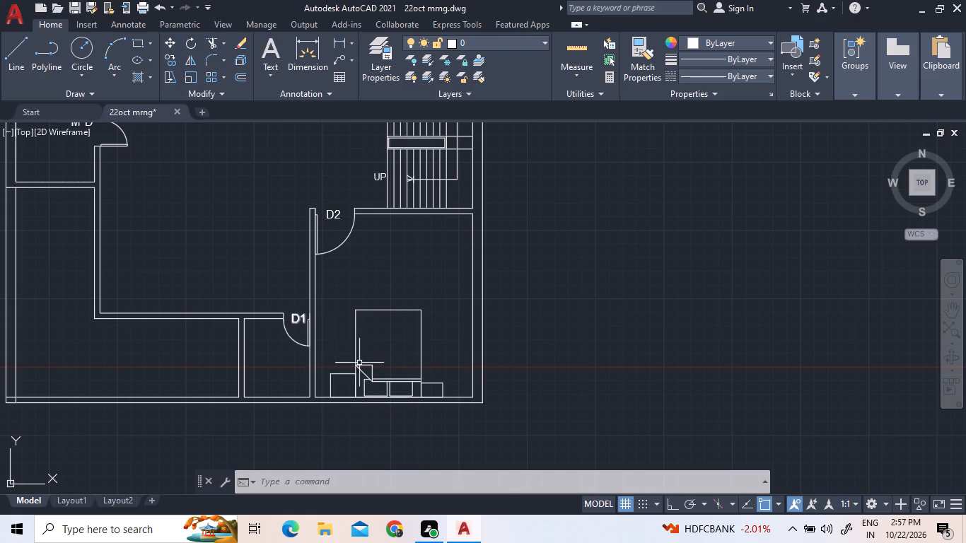
Copy the toilet and washbasin from the bath beside bedroom3 to the empty area outside the existing first floor plan.
scroll(363, 366, "down", 2)
scroll(464, 409, "down", 1)
scroll(410, 188, "up", 1)
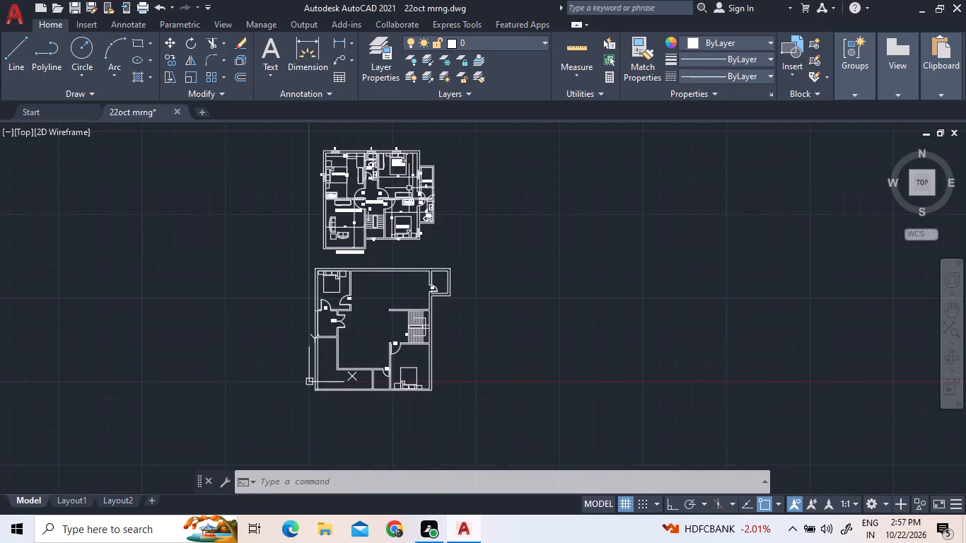
scroll(410, 188, "up", 2)
scroll(490, 243, "up", 1)
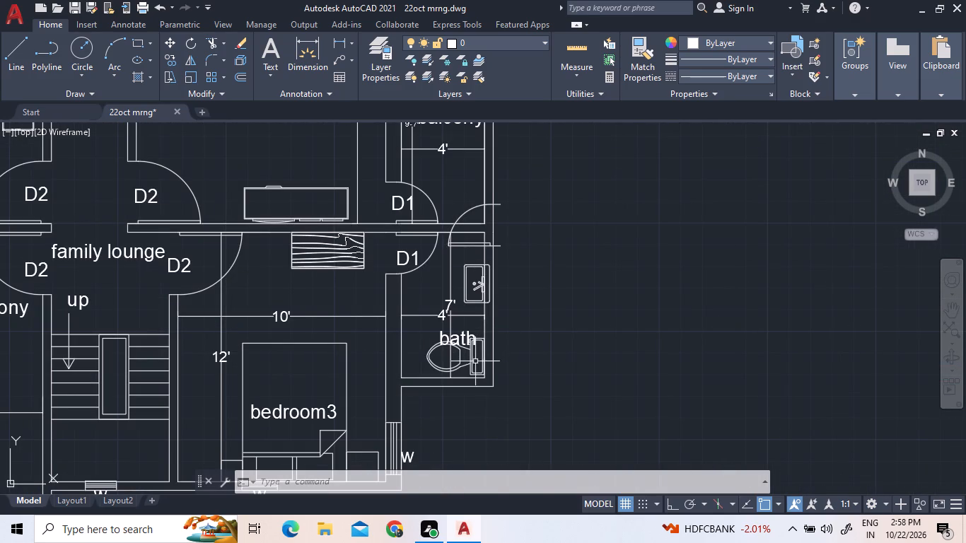
left_click(475, 361)
left_click(459, 354)
scroll(479, 286, "up", 4)
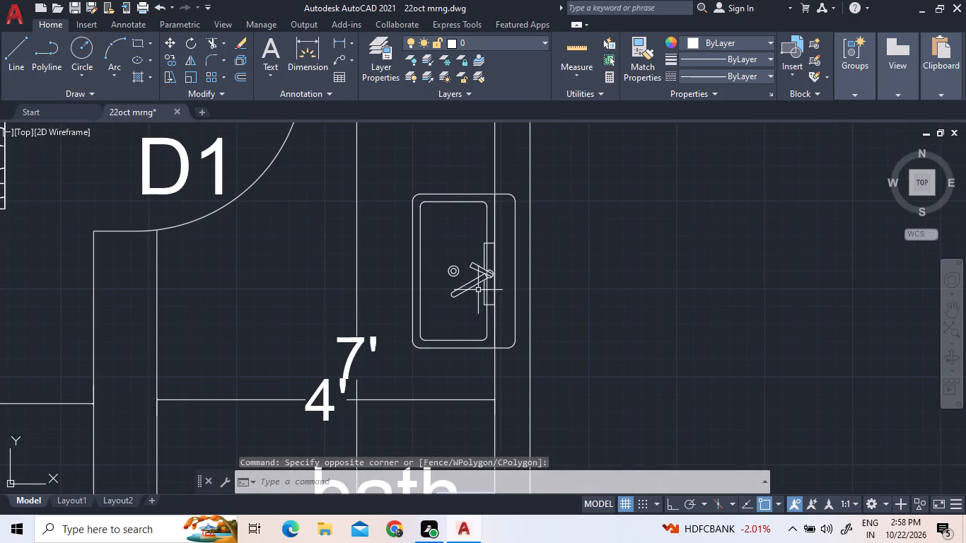
left_click(477, 296)
left_click(440, 240)
right_click(439, 240)
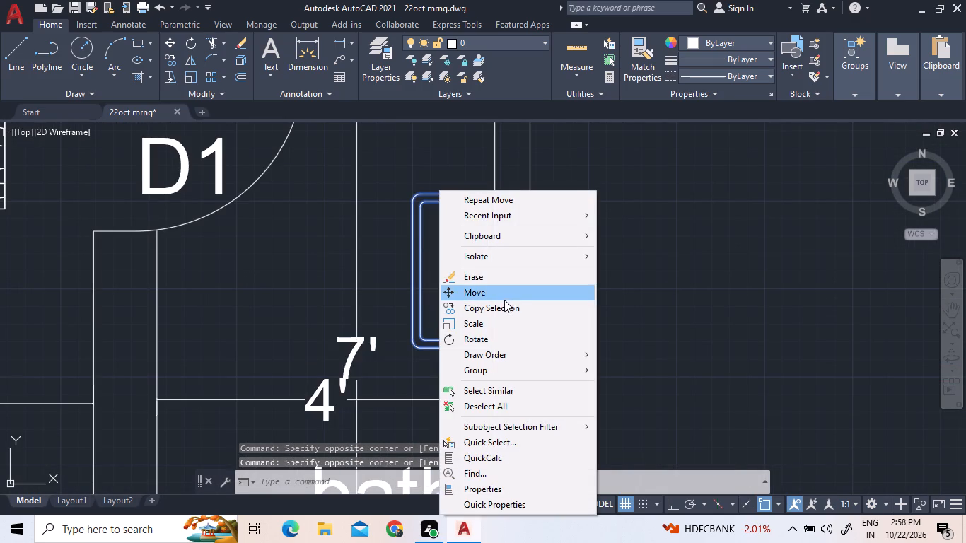
double_click(503, 307)
scroll(736, 260, "down", 3)
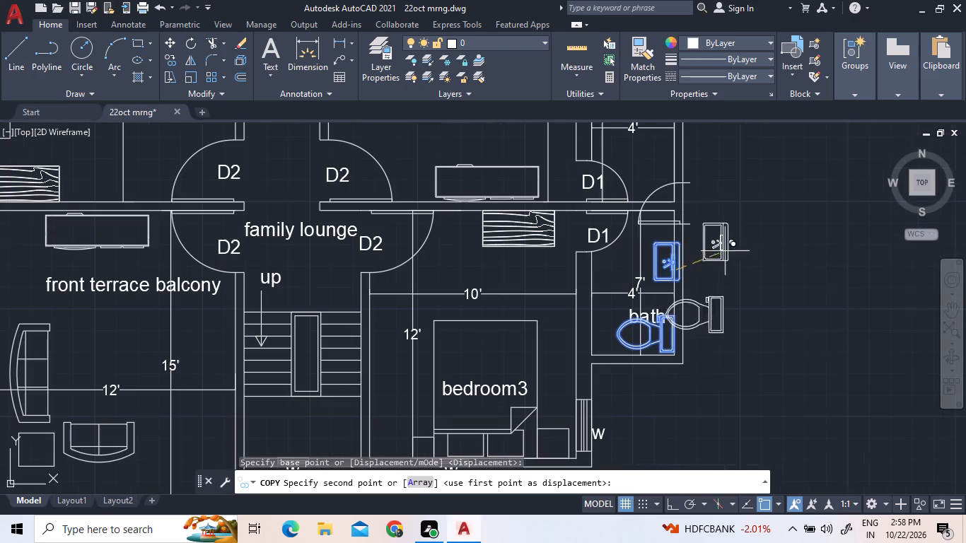
left_click(793, 282)
key("Escape")
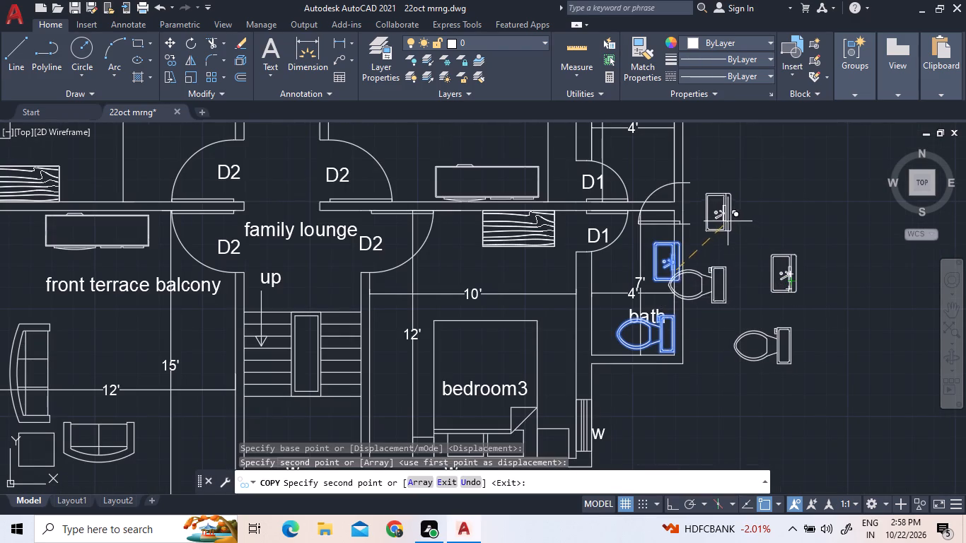
Rotate the copied toilet and washbasin 180° about the toilet tank's lower-right corner, with Ortho on.
left_click(809, 365)
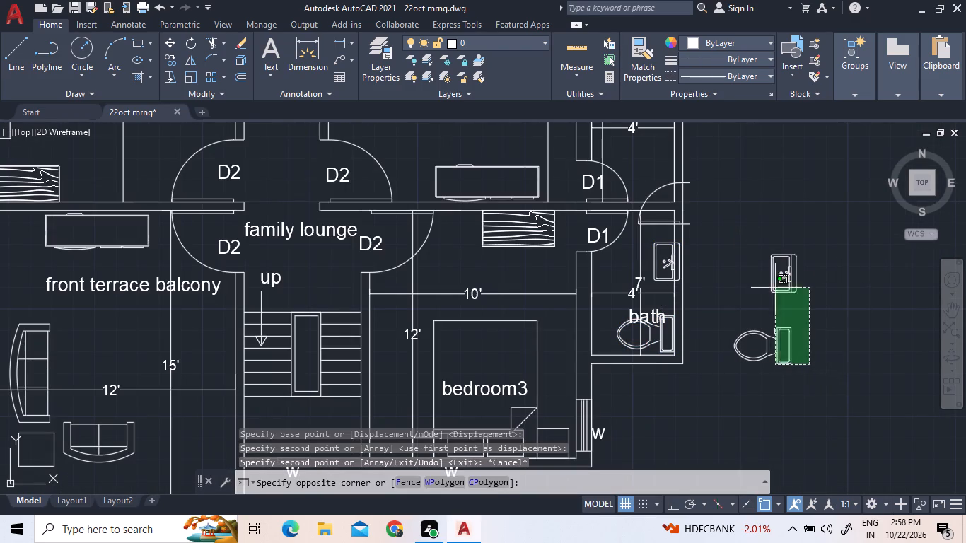
left_click(760, 254)
right_click(762, 250)
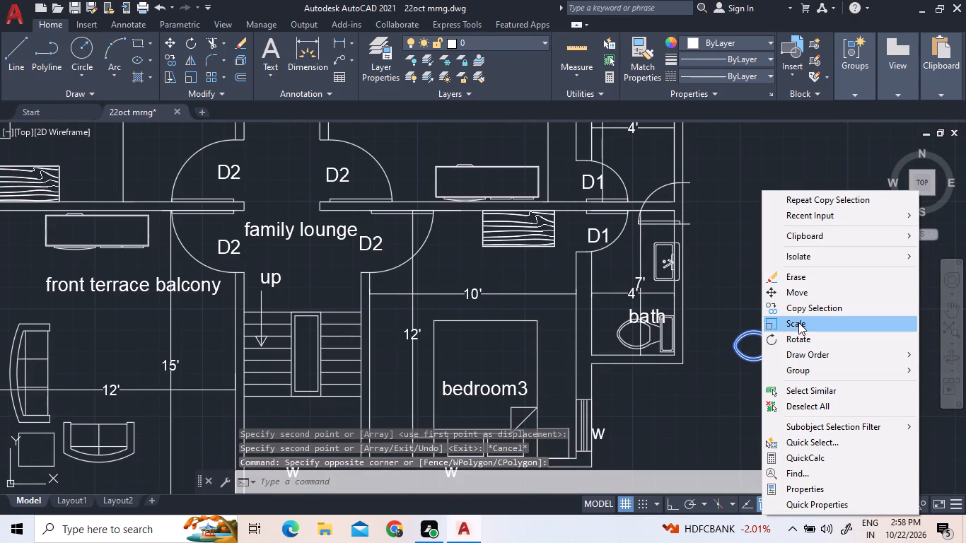
left_click(803, 337)
left_click(794, 364)
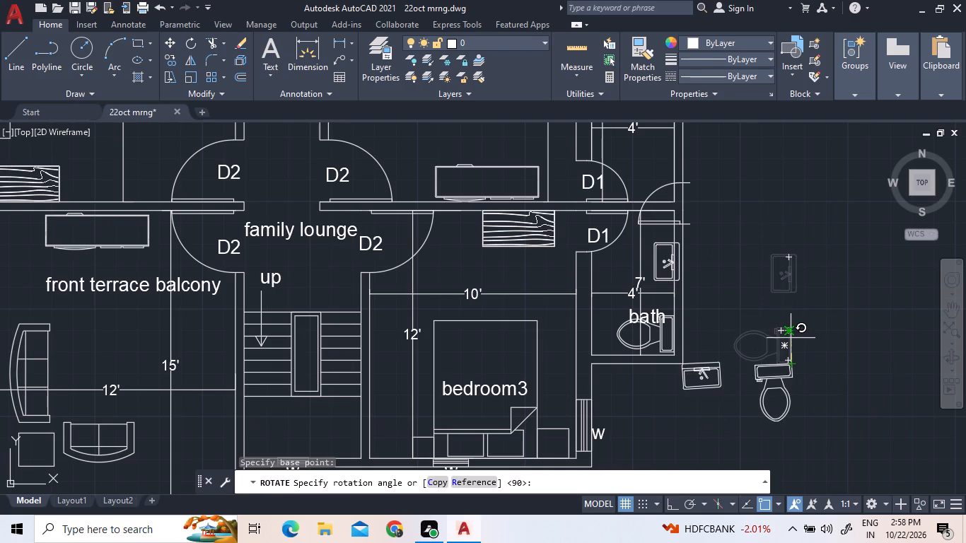
key("F8")
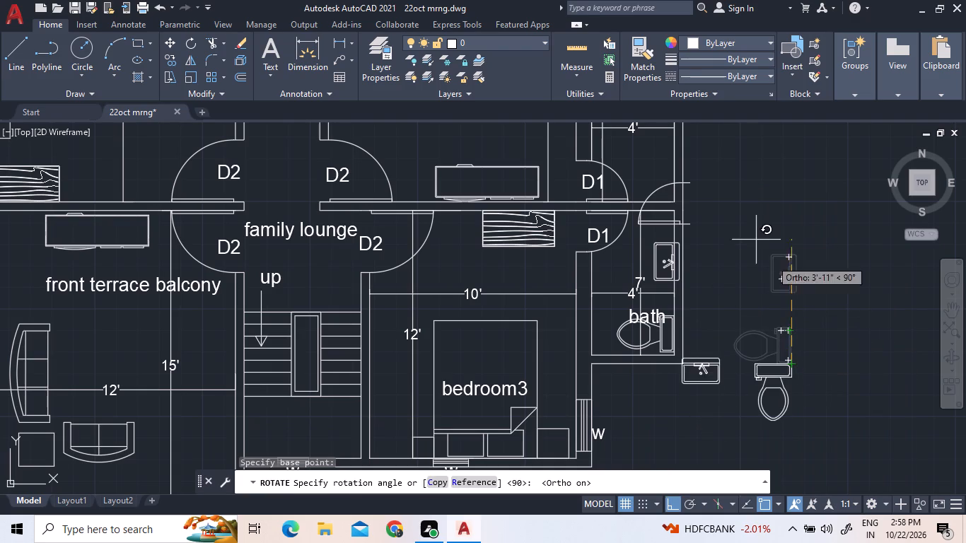
left_click(704, 368)
Move the rotated toilet and washbasin to the small bath beside the lower-right room, toilet tank against its left wall's inner face, with Ortho off.
left_click(834, 436)
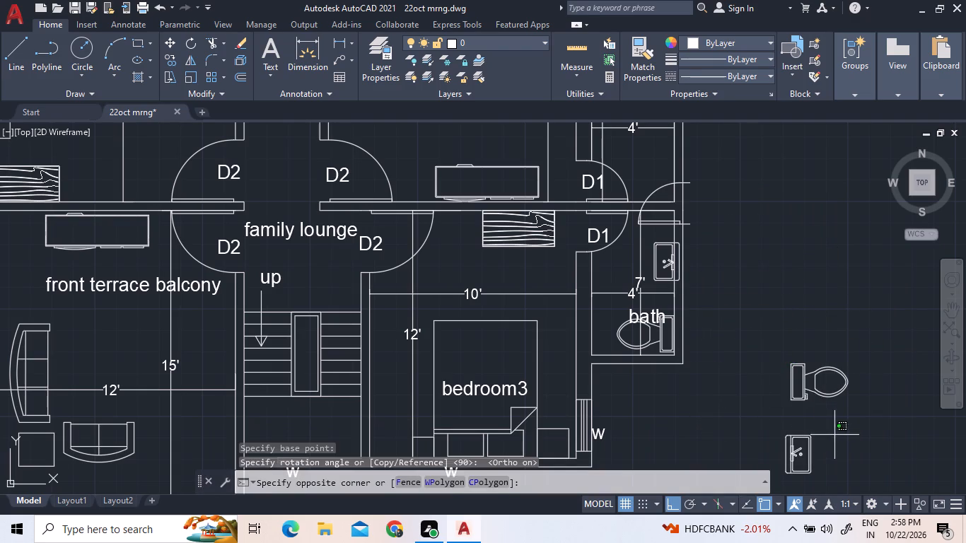
left_click(755, 334)
right_click(762, 326)
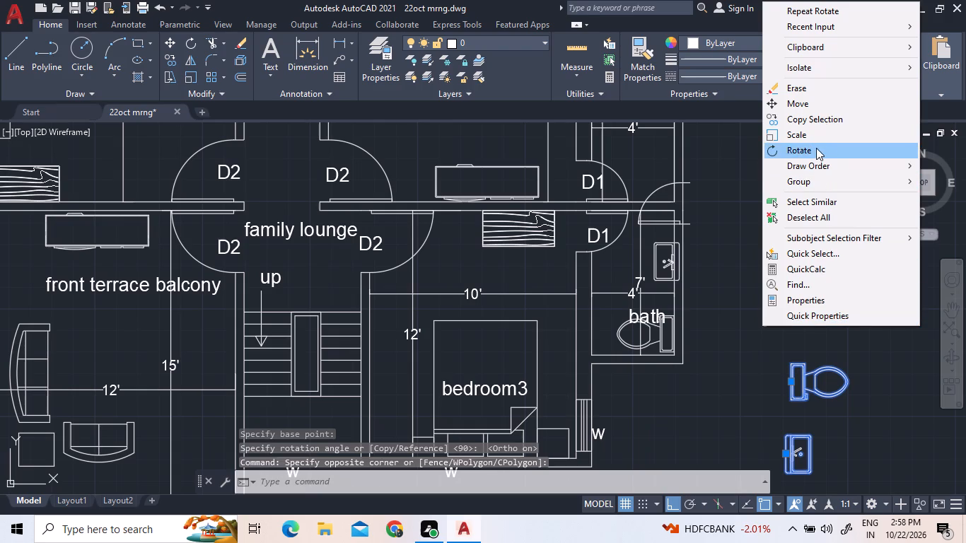
left_click(810, 102)
scroll(796, 170, "down", 4)
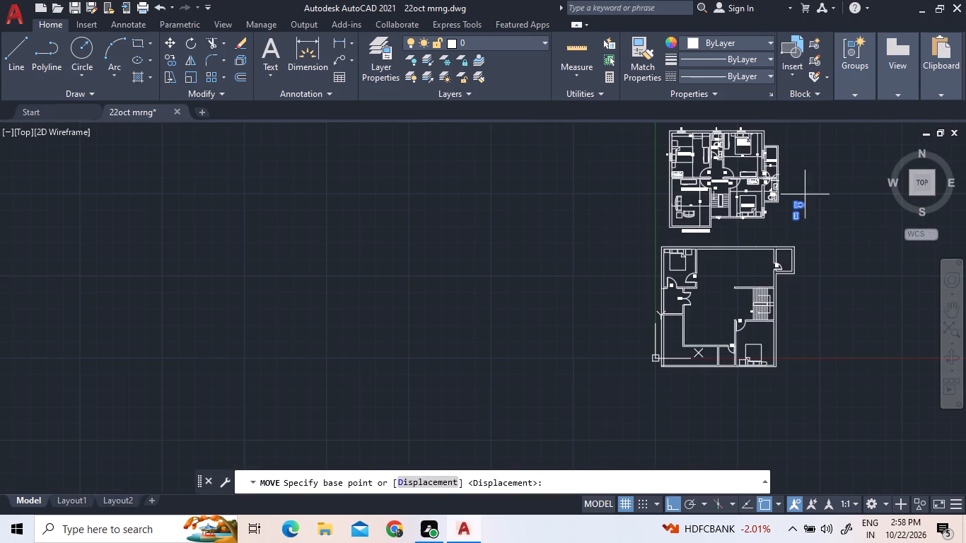
left_click(794, 221)
scroll(748, 389, "up", 3)
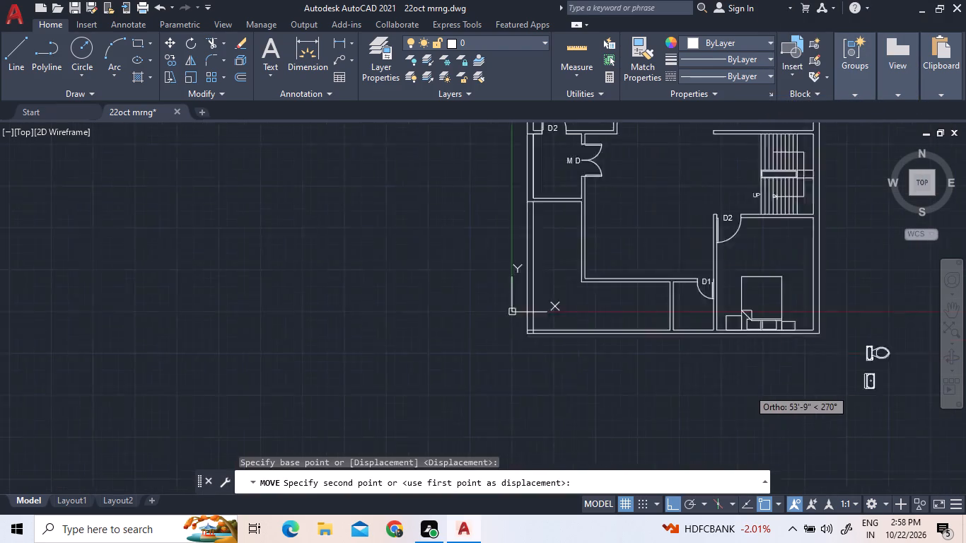
scroll(748, 389, "up", 1)
key("F8")
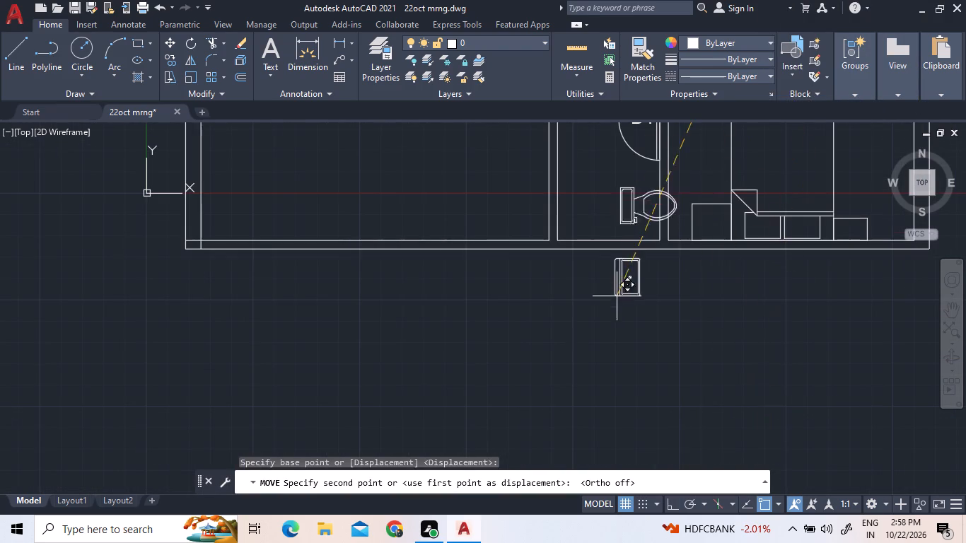
scroll(617, 296, "down", 2)
scroll(599, 263, "up", 3)
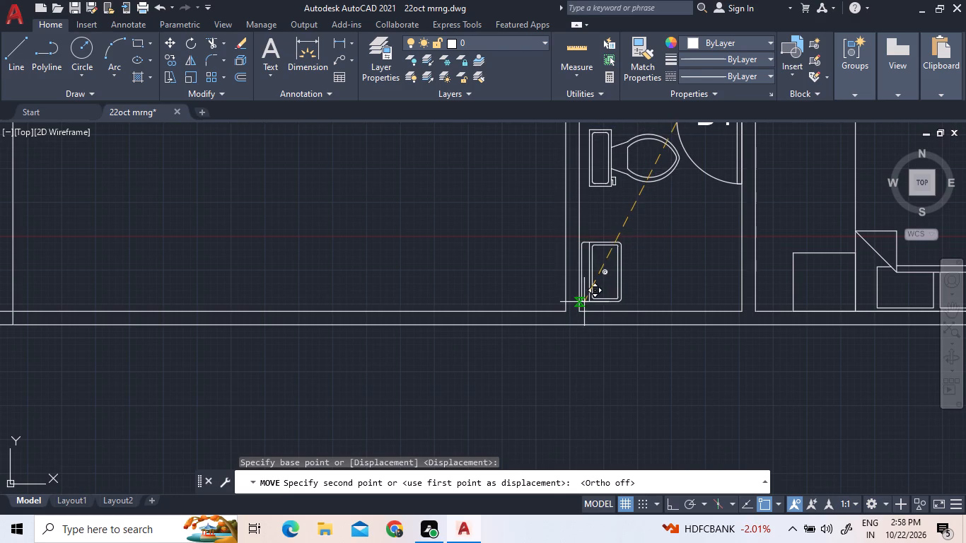
scroll(579, 300, "up", 2)
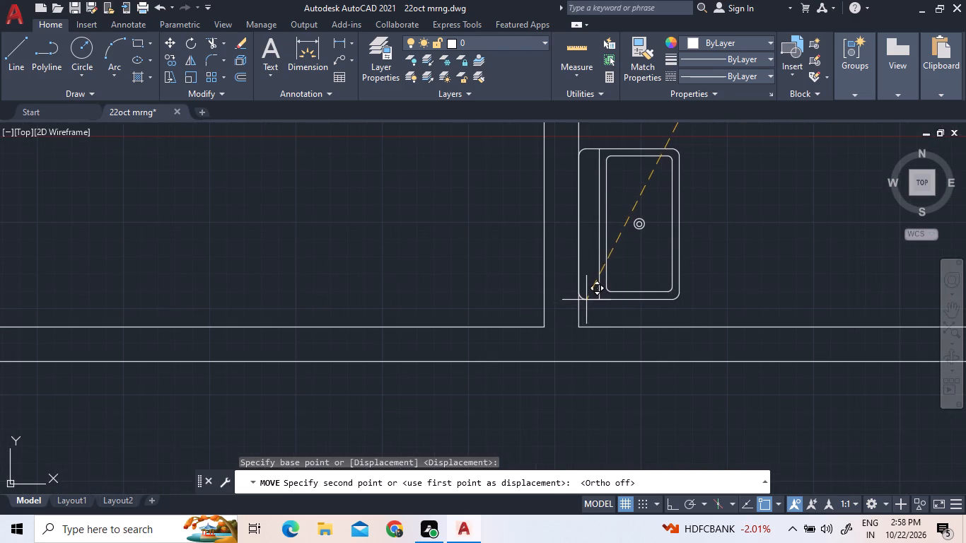
scroll(625, 515, "down", 1)
scroll(597, 341, "down", 4)
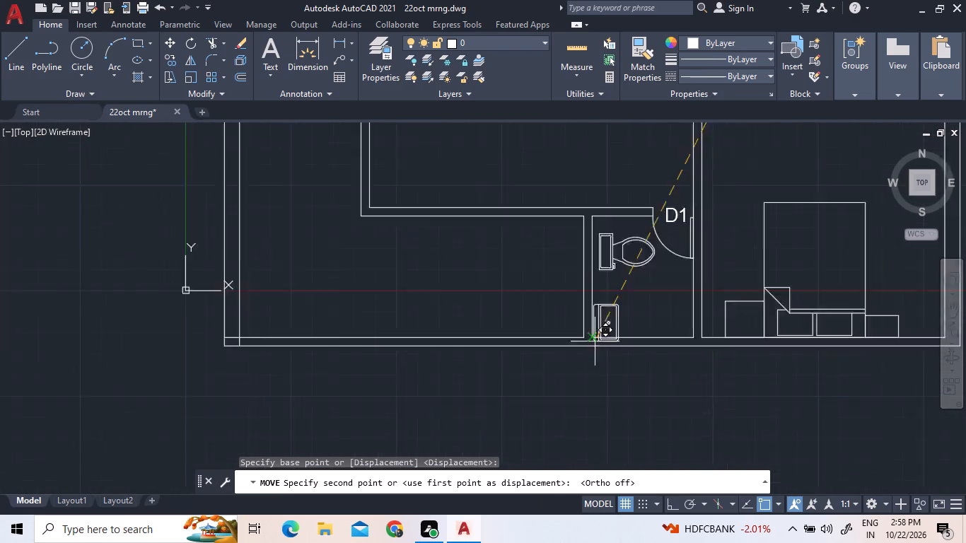
scroll(603, 375, "up", 3)
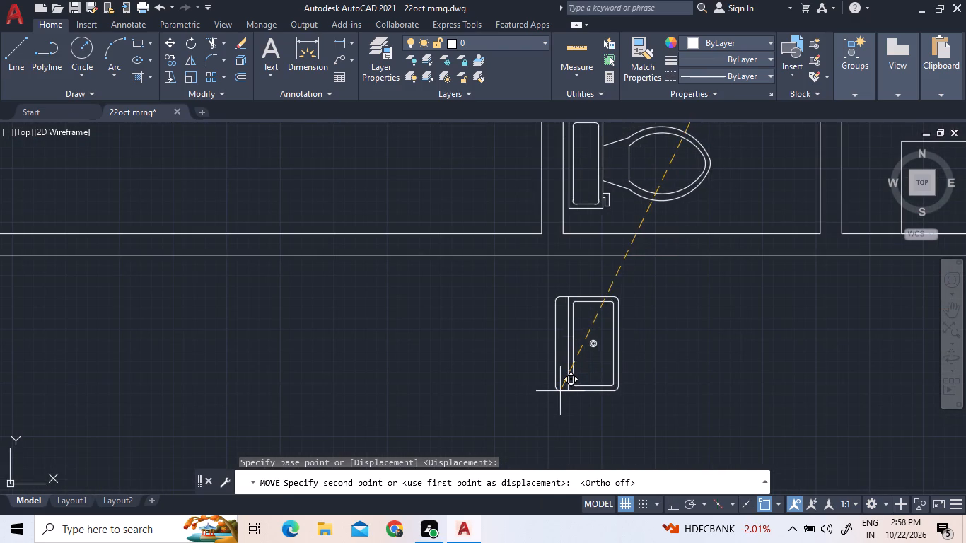
scroll(557, 395, "up", 2)
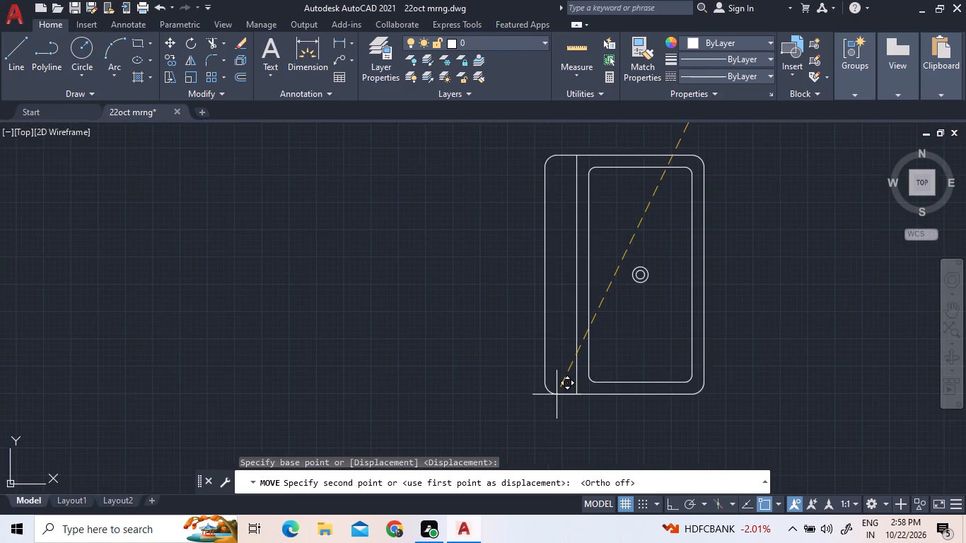
scroll(572, 421, "down", 3)
scroll(564, 421, "up", 1)
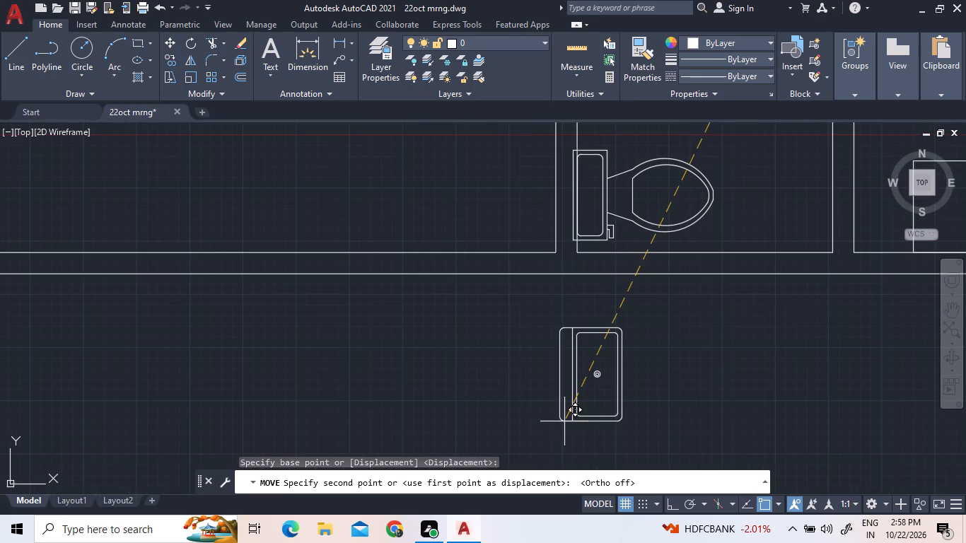
left_click(570, 423)
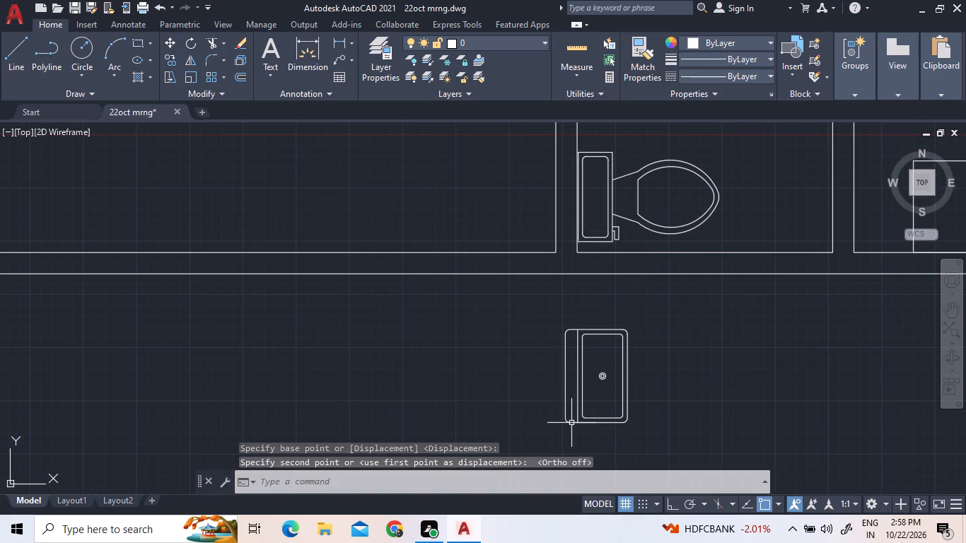
Move the washbasin about 6'-1" straight up into the small bath, above the toilet, with Ortho on.
key("Escape")
left_click_drag(670, 435, 654, 424)
left_click(559, 344)
right_click(559, 344)
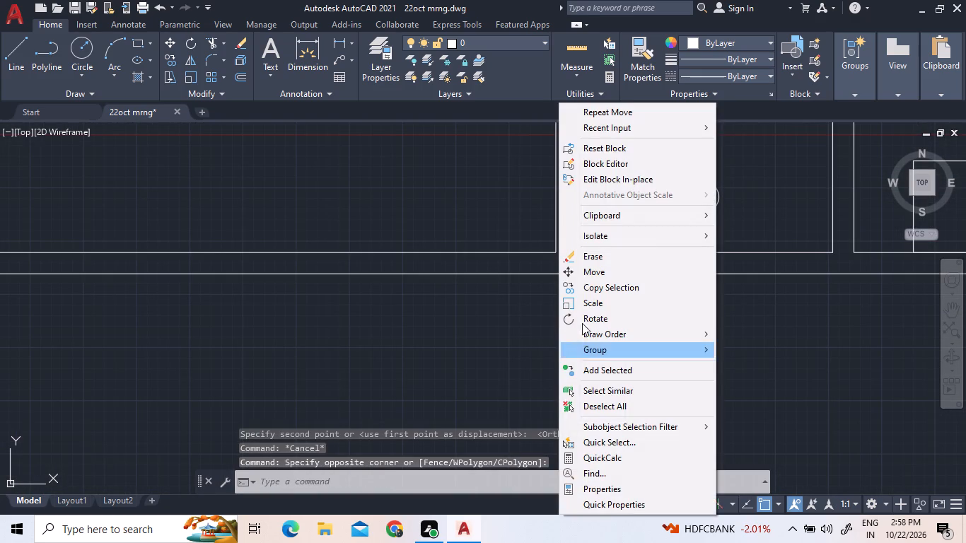
left_click(600, 269)
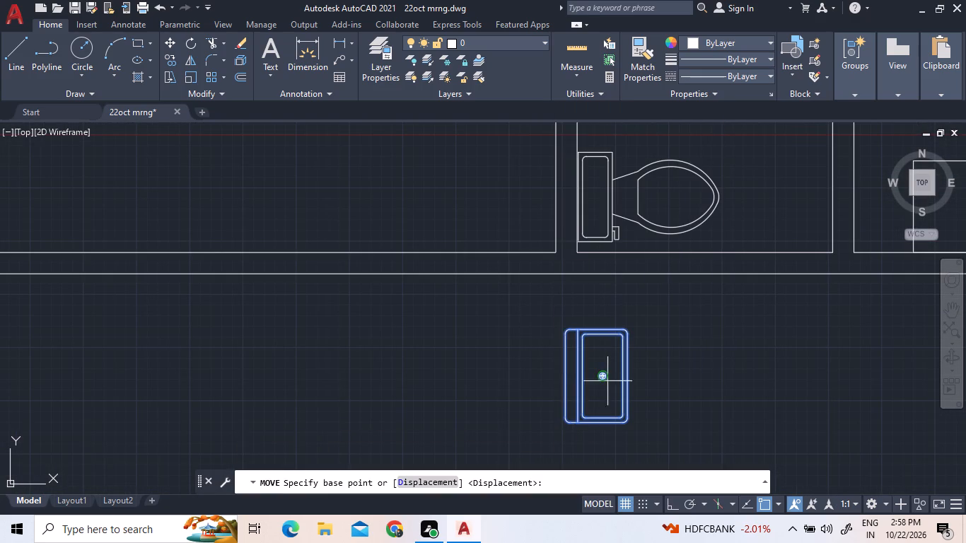
left_click(606, 380)
scroll(619, 276, "down", 4)
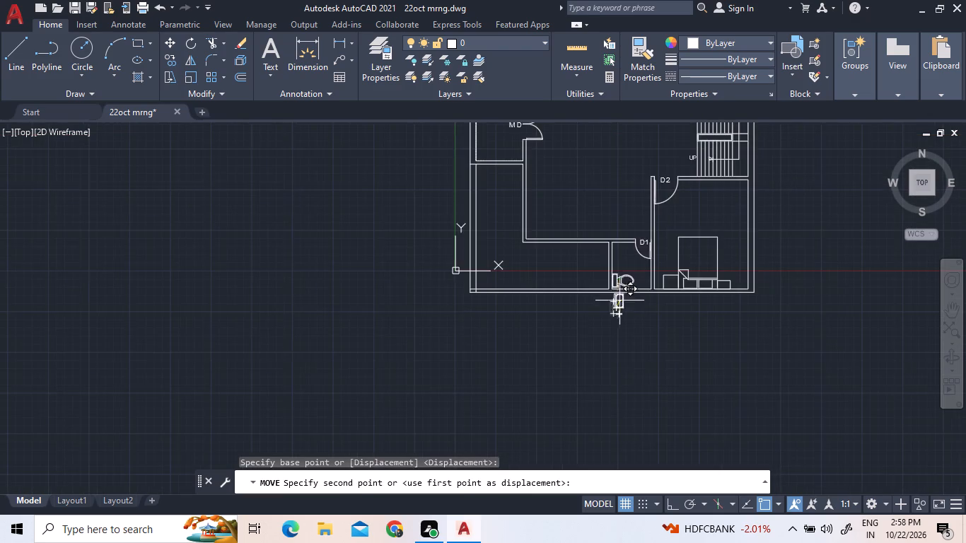
scroll(624, 254, "up", 4)
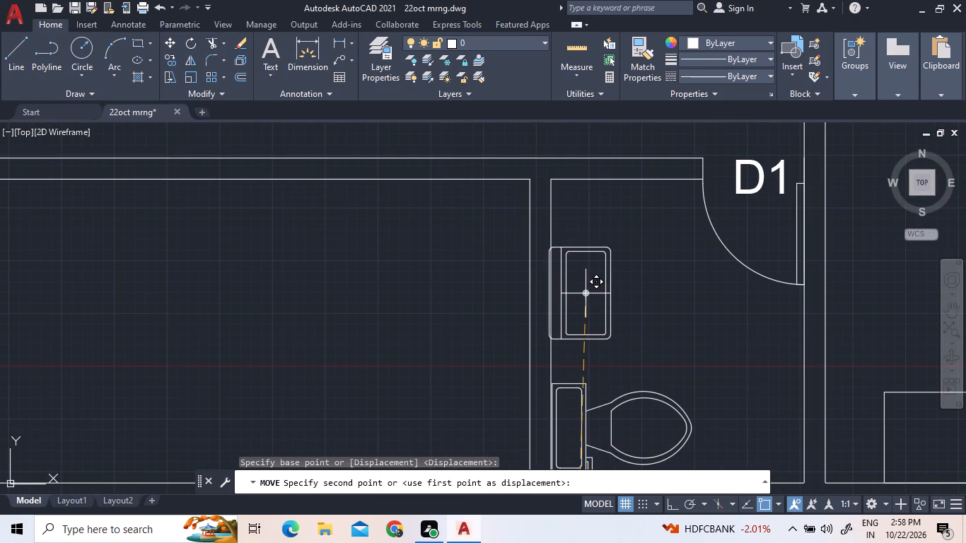
key("F8")
scroll(587, 300, "up", 2)
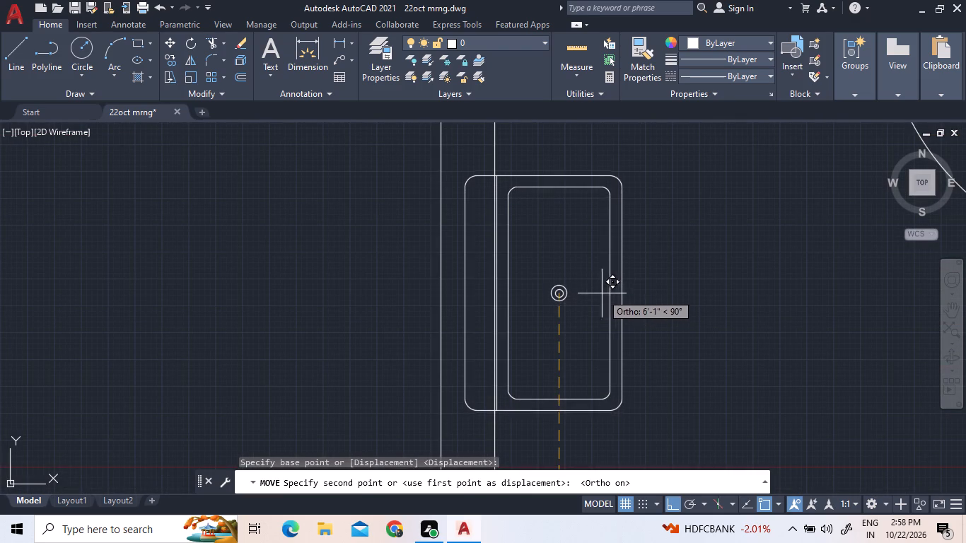
left_click(595, 284)
Move the tap left outside the first floor plan onto the back edge of the small bath's washbasin, with Ortho off.
scroll(594, 293, "down", 5)
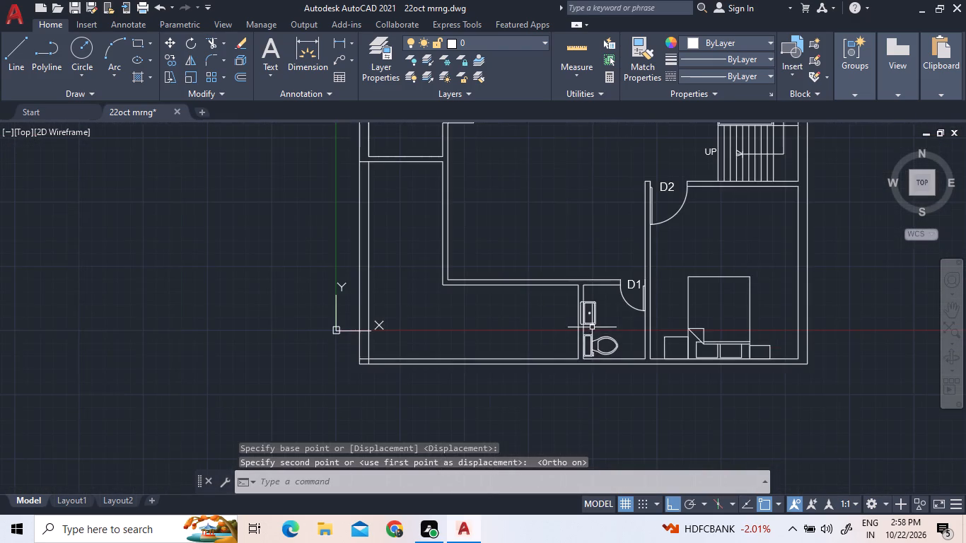
scroll(583, 329, "down", 2)
scroll(590, 323, "up", 2)
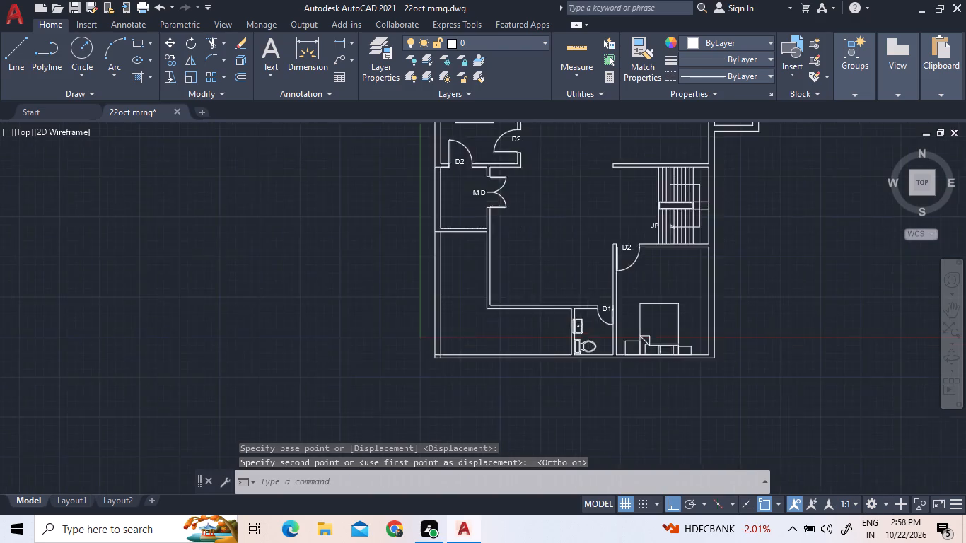
scroll(575, 353, "up", 3)
scroll(561, 390, "down", 4)
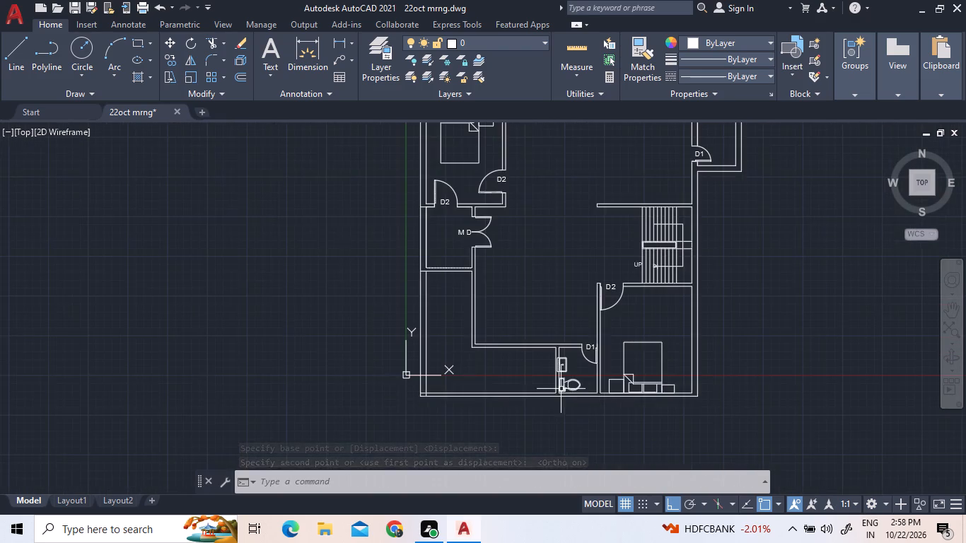
scroll(580, 319, "down", 2)
scroll(641, 202, "up", 4)
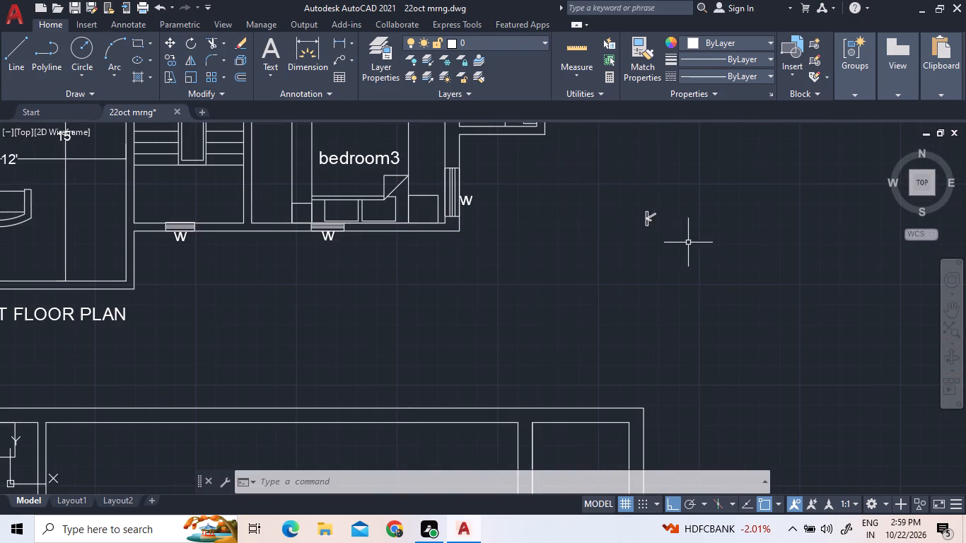
left_click(690, 253)
left_click(570, 159)
right_click(570, 159)
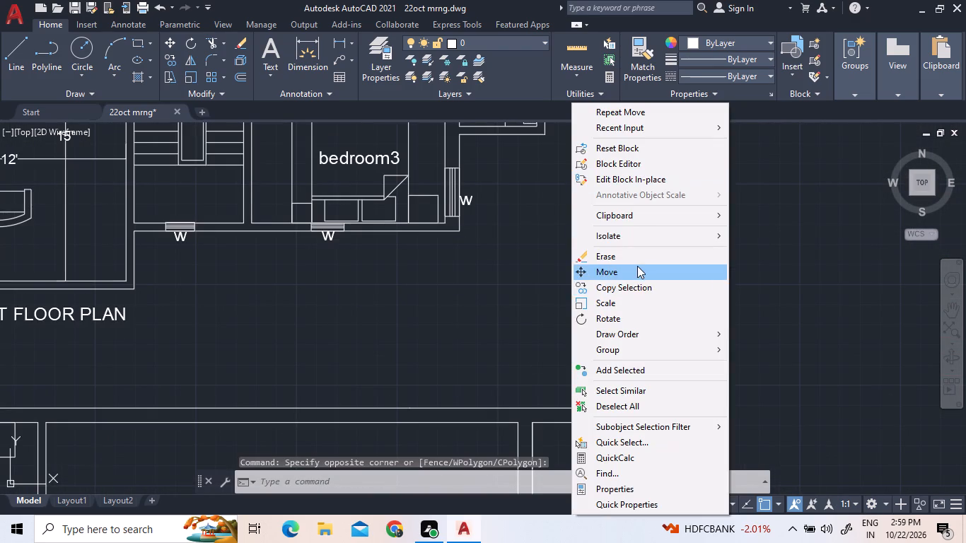
left_click(638, 268)
left_click(651, 213)
scroll(534, 249, "down", 4)
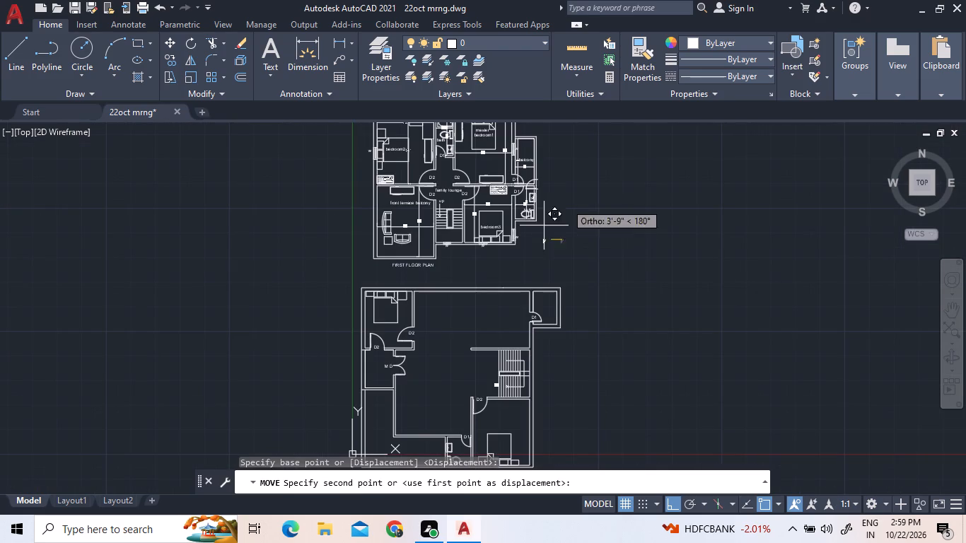
key("F8")
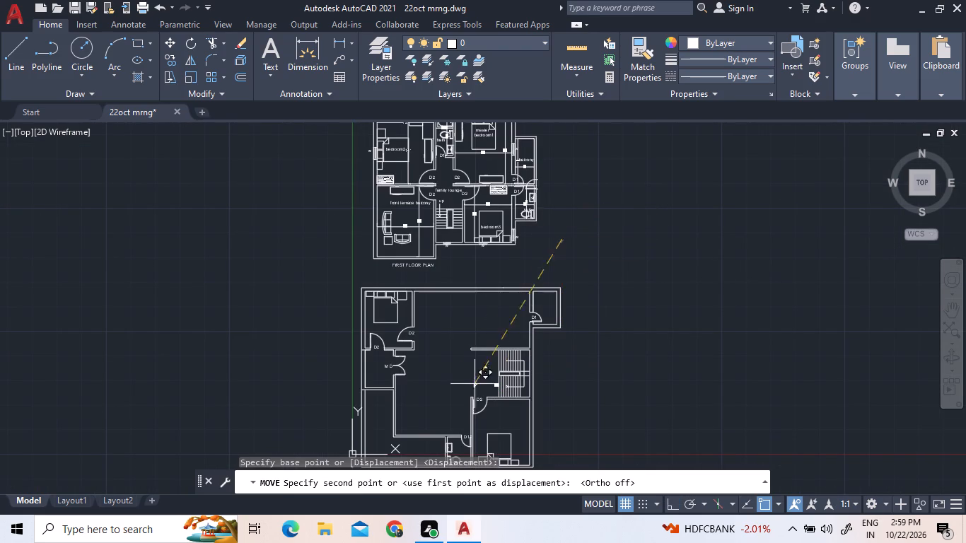
scroll(452, 470, "up", 6)
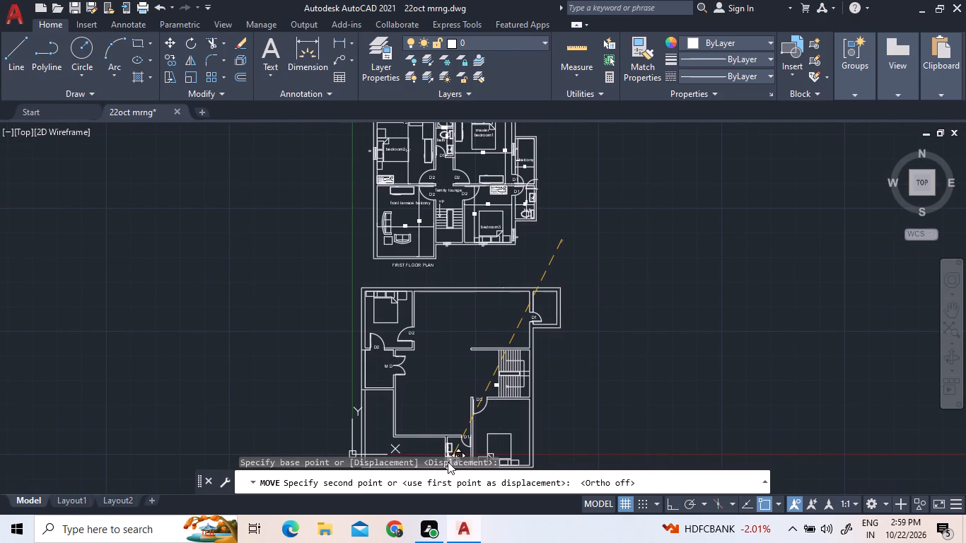
scroll(448, 462, "up", 7)
scroll(466, 414, "down", 5)
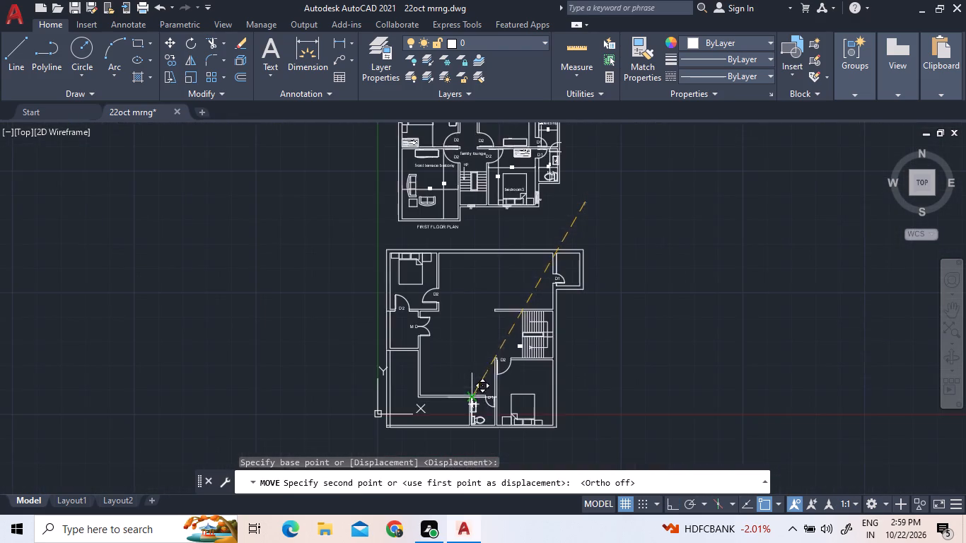
scroll(471, 419, "up", 10)
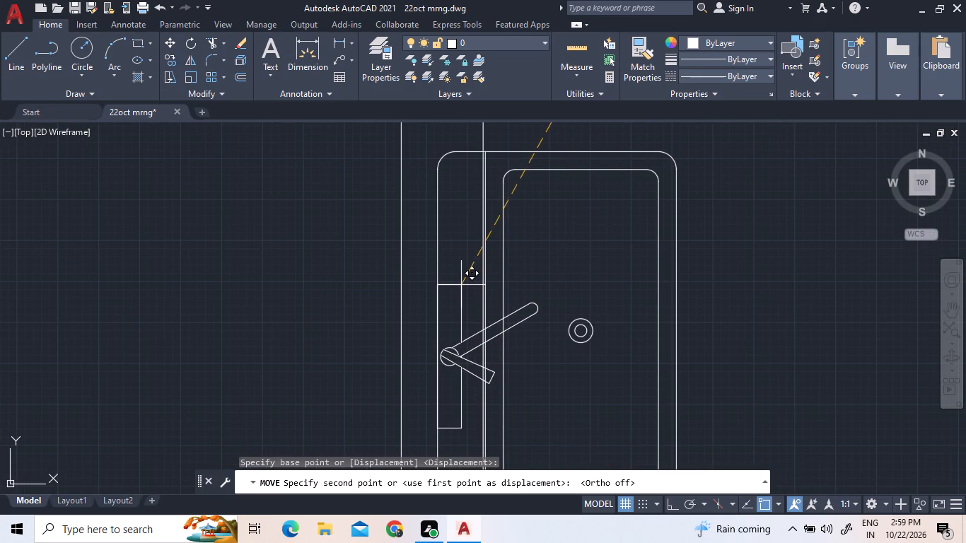
left_click(461, 285)
Move the washbasin and tap together so their back edge meets the inner face of the small bath's left wall.
scroll(489, 262, "down", 3)
scroll(484, 306, "up", 4)
left_click(484, 305)
left_click(436, 235)
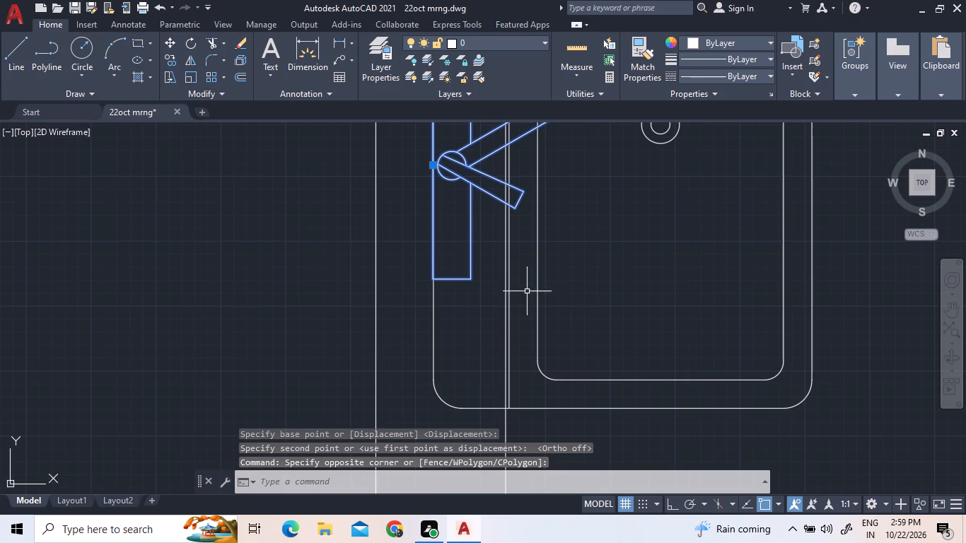
left_click(583, 373)
left_click(531, 428)
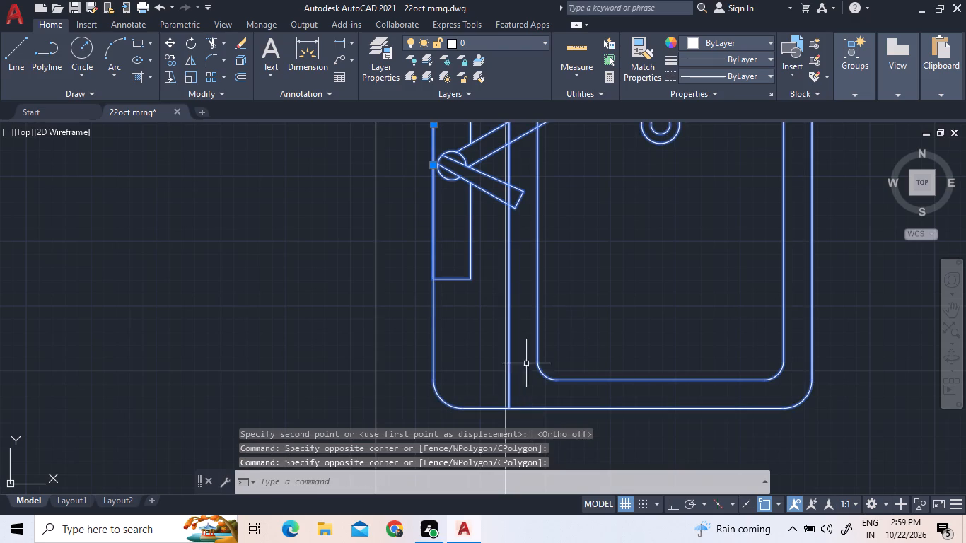
right_click(458, 324)
left_click(484, 300)
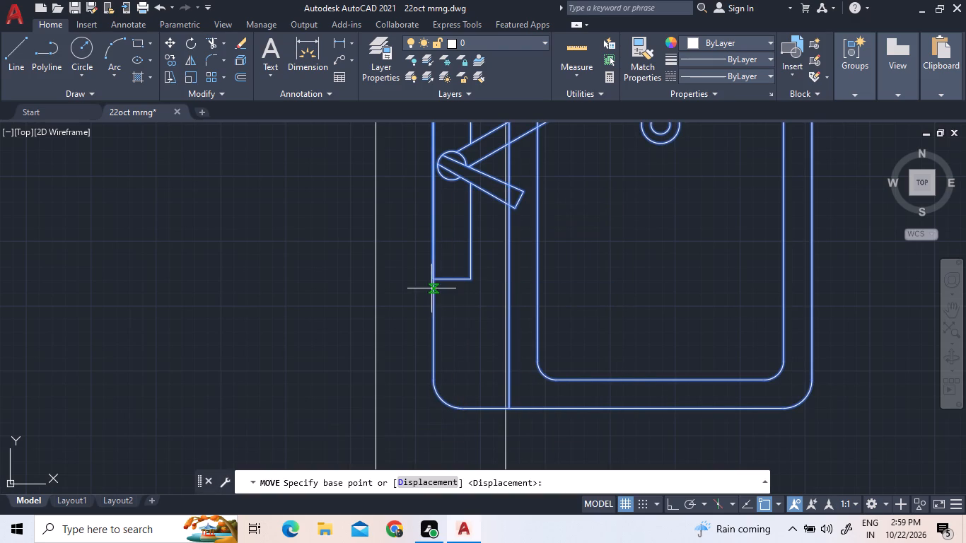
left_click(431, 168)
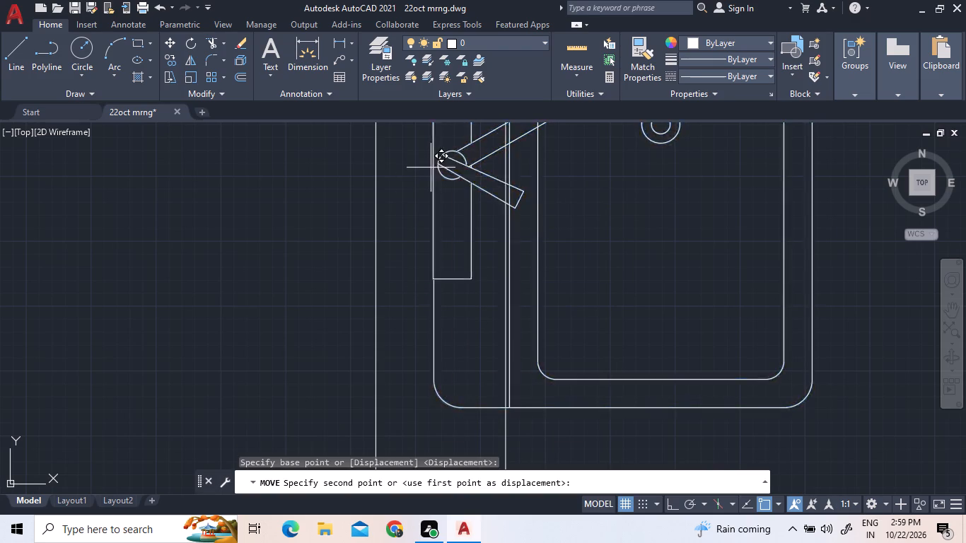
scroll(509, 189, "up", 2)
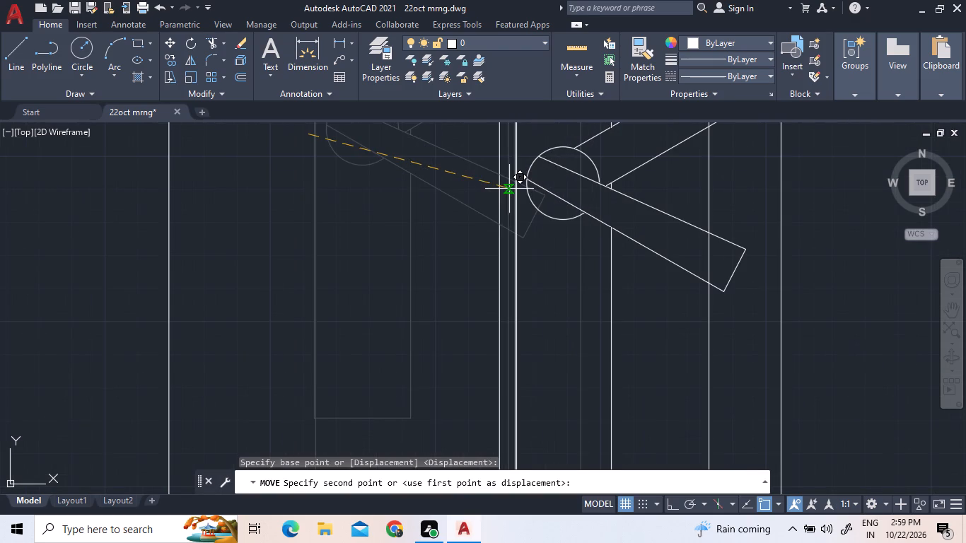
left_click(496, 190)
scroll(588, 264, "down", 4)
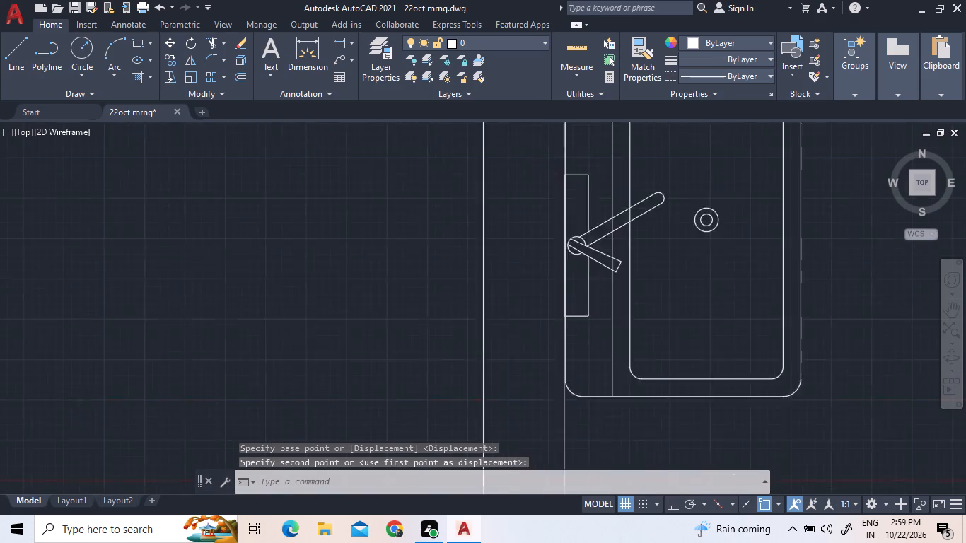
scroll(569, 264, "down", 6)
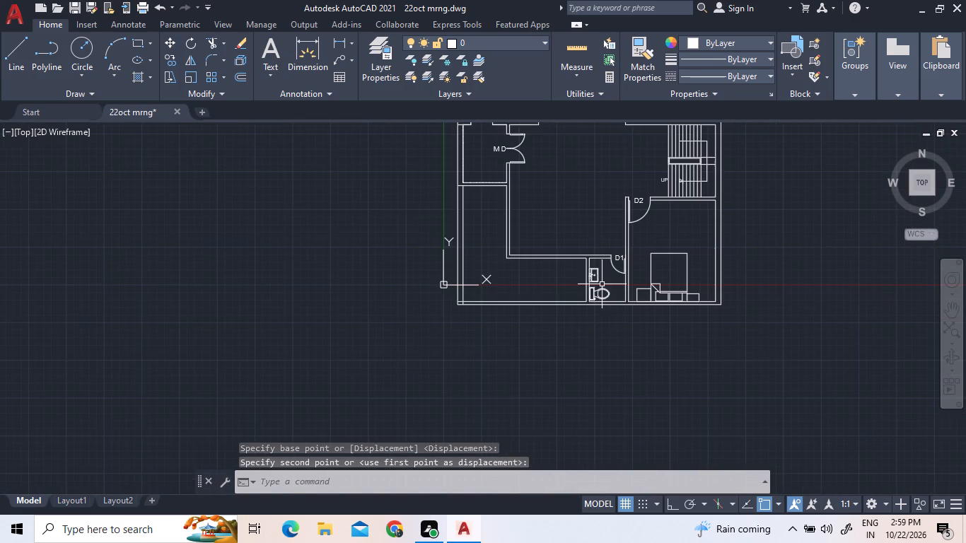
scroll(661, 315, "down", 2)
scroll(692, 196, "up", 3)
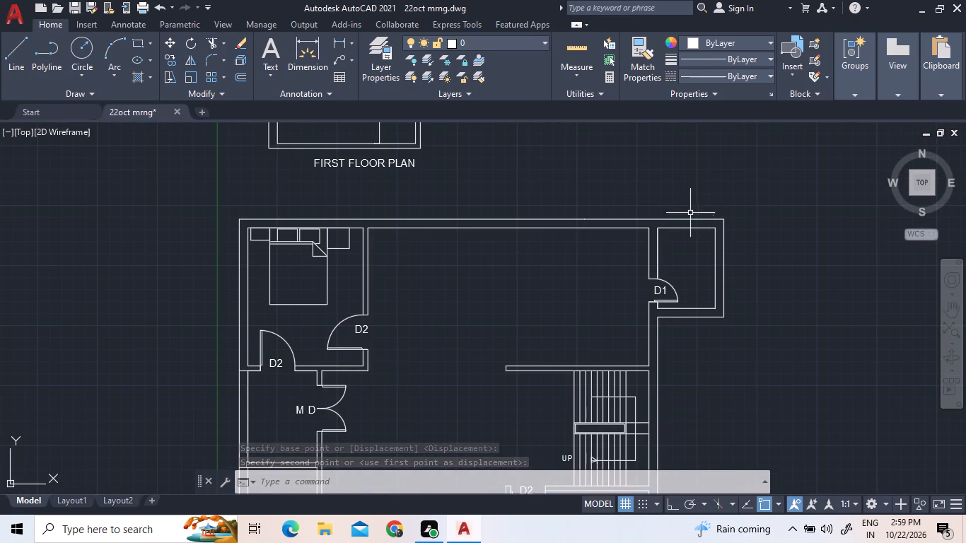
Copy the toilet, washbasin and tap from the lower small bath into the upper-right bath beside door D1.
scroll(687, 218, "down", 2)
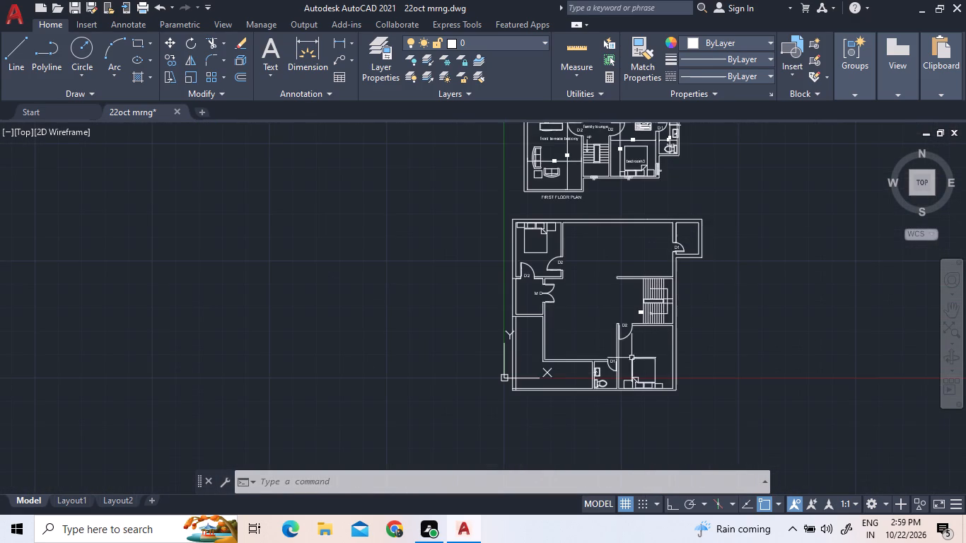
scroll(608, 380, "up", 4)
left_click(593, 417)
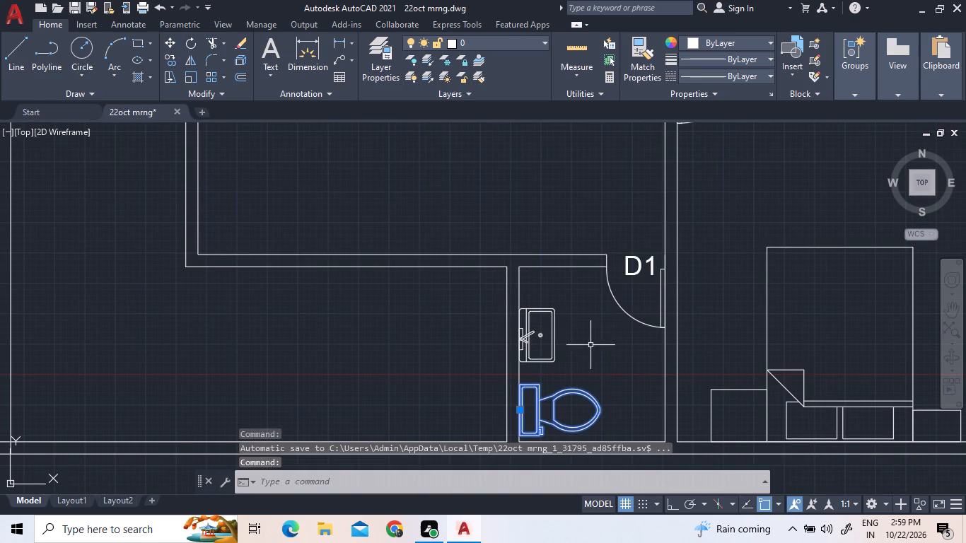
left_click(591, 348)
left_click(528, 321)
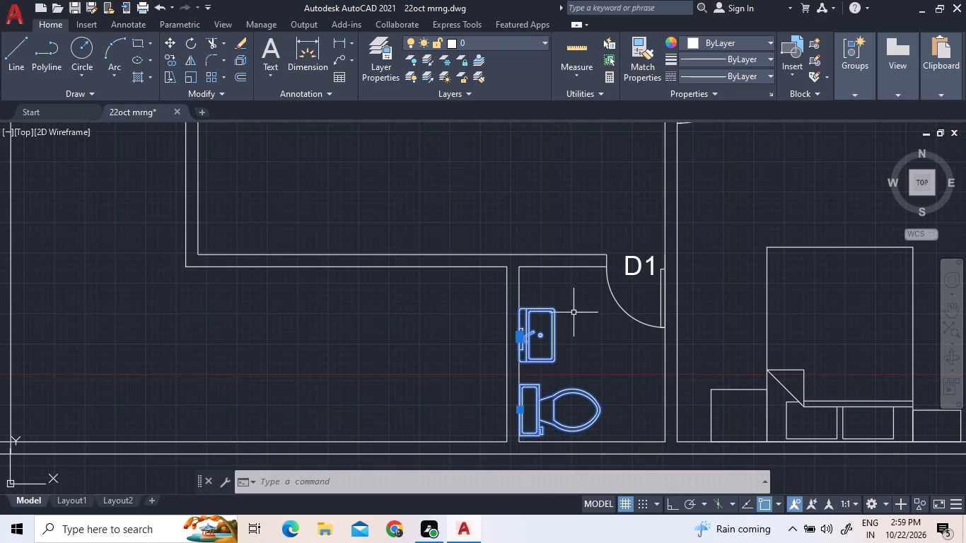
right_click(590, 337)
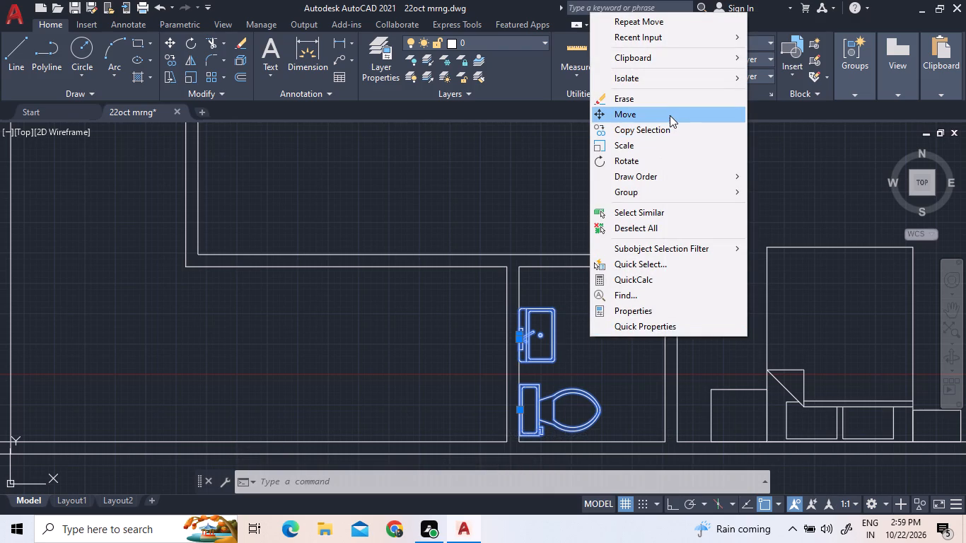
left_click(672, 128)
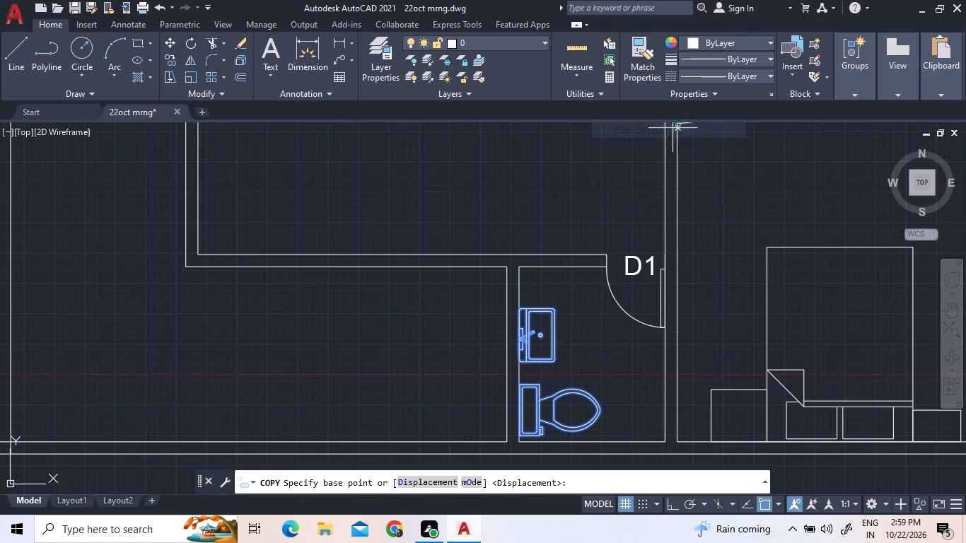
left_click(584, 370)
scroll(578, 334, "down", 3)
scroll(480, 325, "down", 2)
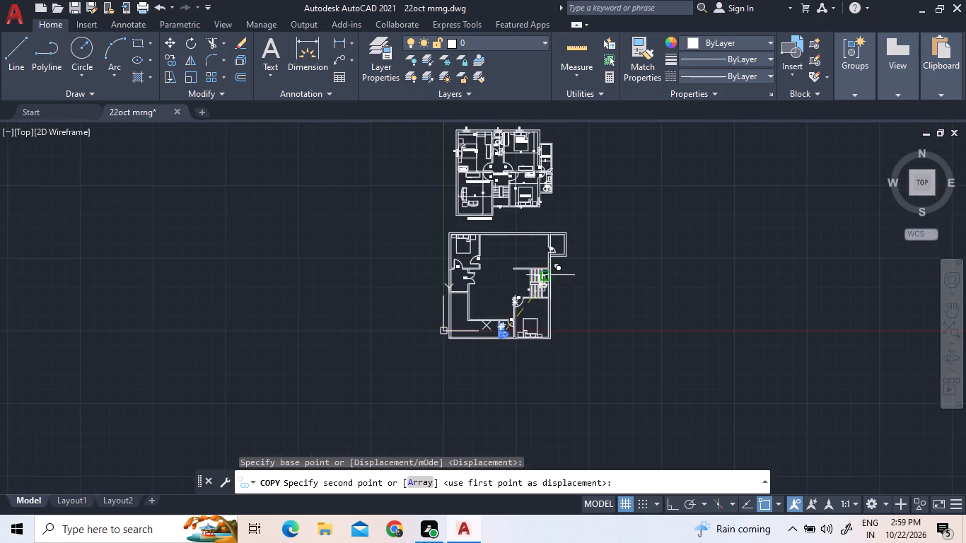
scroll(573, 235, "up", 6)
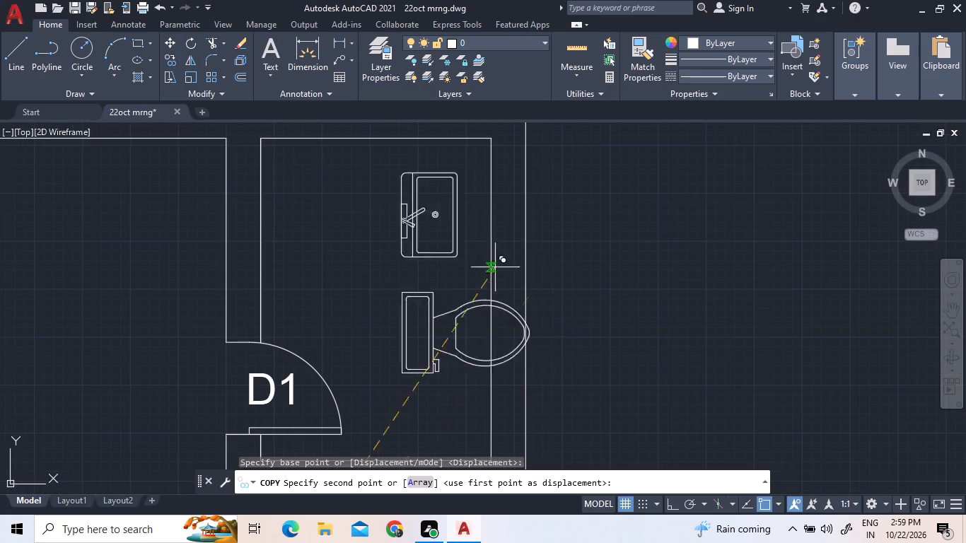
left_click(449, 255)
right_click(673, 250)
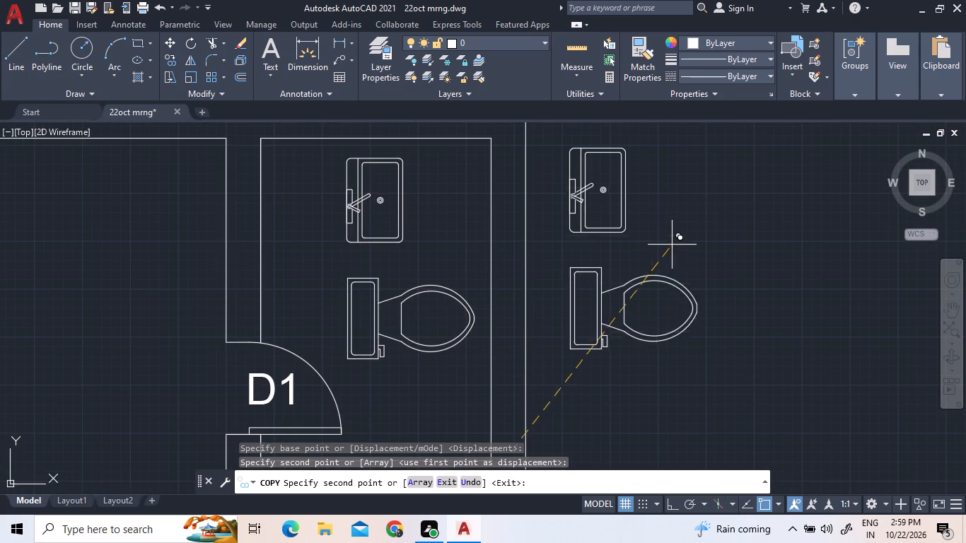
left_click(701, 268)
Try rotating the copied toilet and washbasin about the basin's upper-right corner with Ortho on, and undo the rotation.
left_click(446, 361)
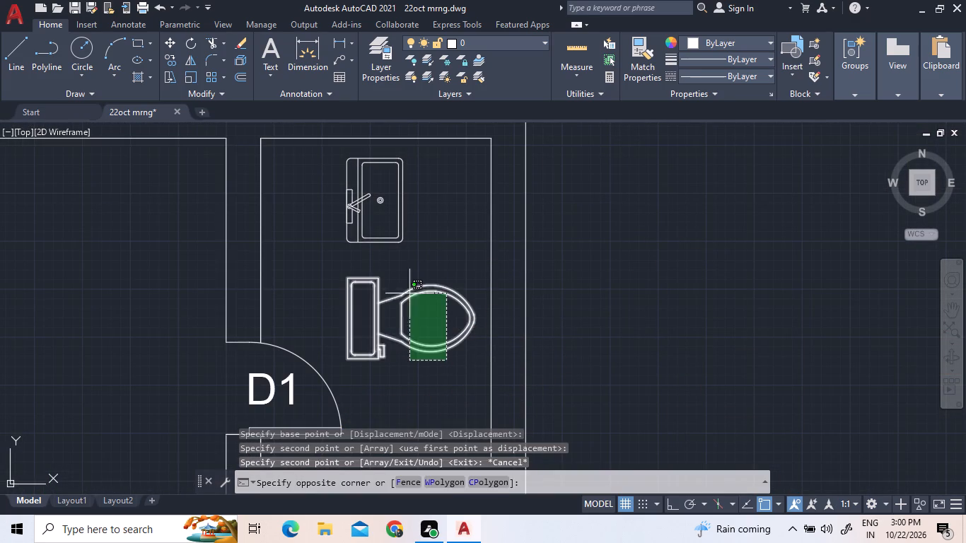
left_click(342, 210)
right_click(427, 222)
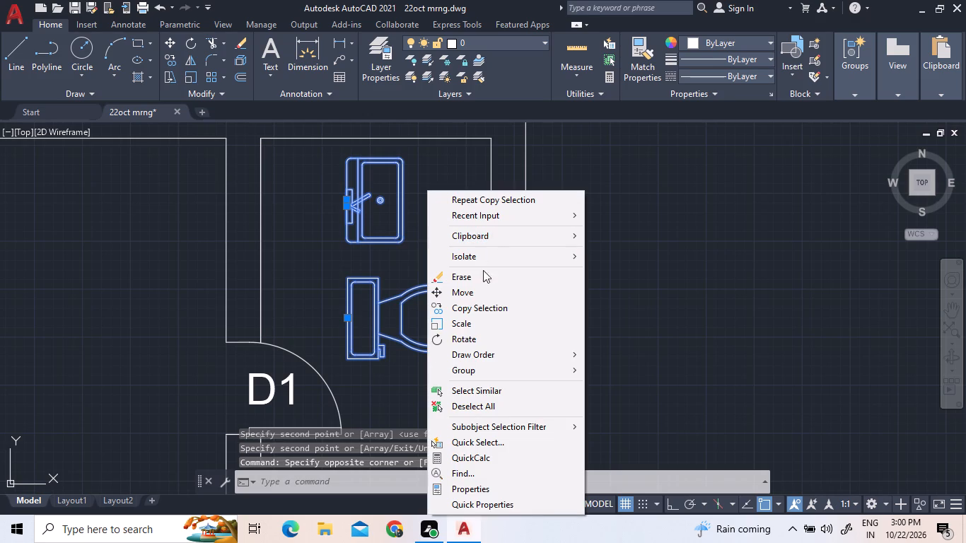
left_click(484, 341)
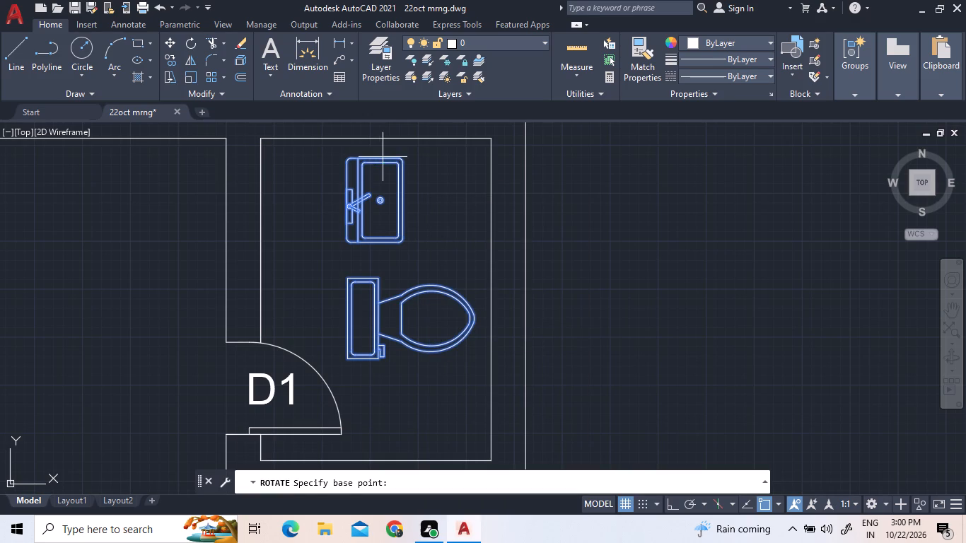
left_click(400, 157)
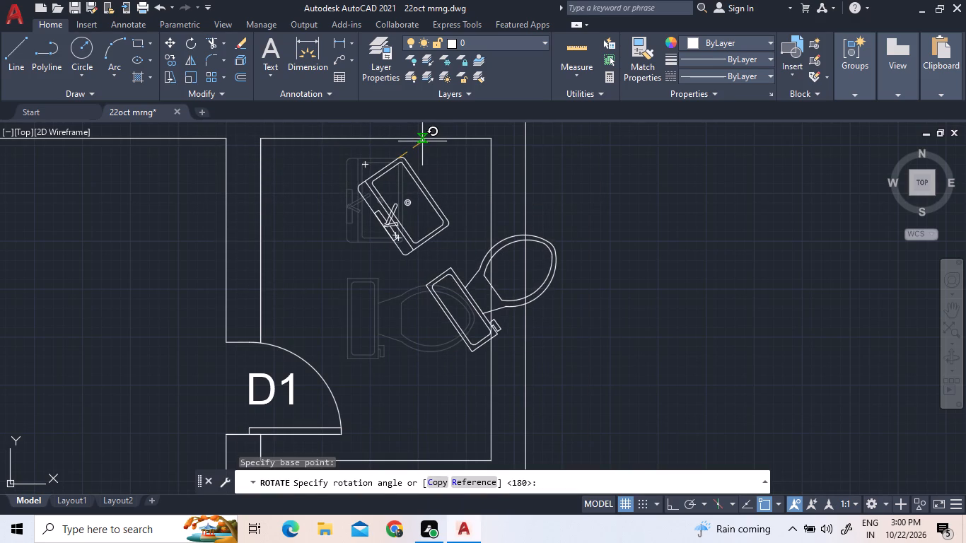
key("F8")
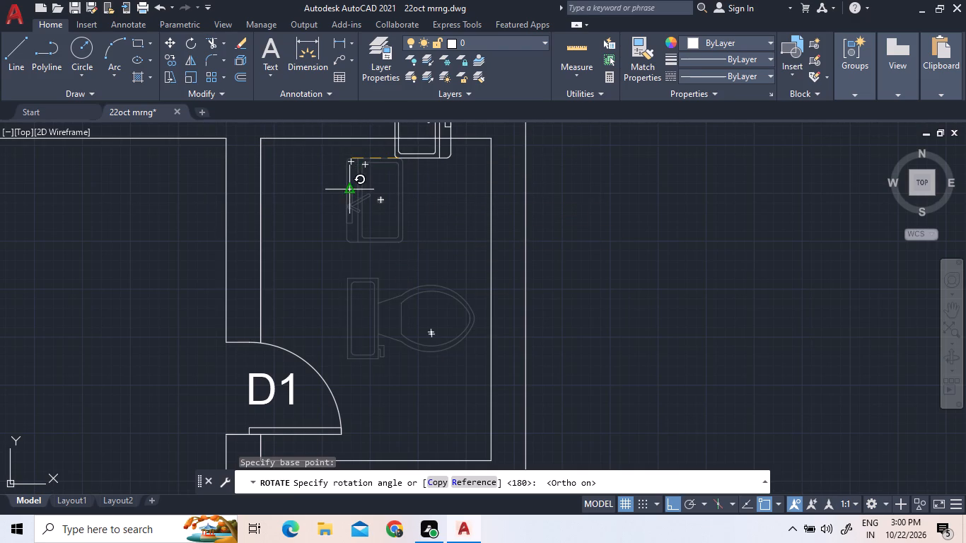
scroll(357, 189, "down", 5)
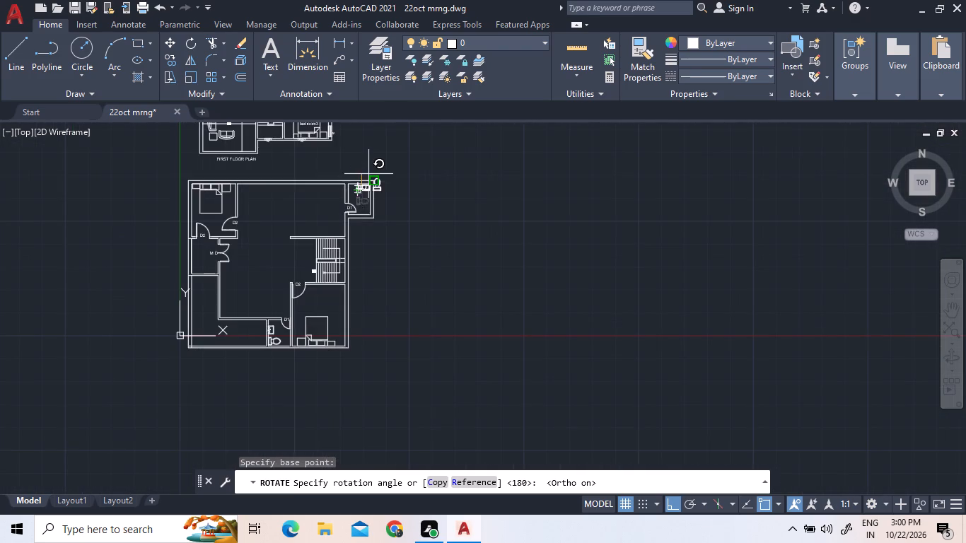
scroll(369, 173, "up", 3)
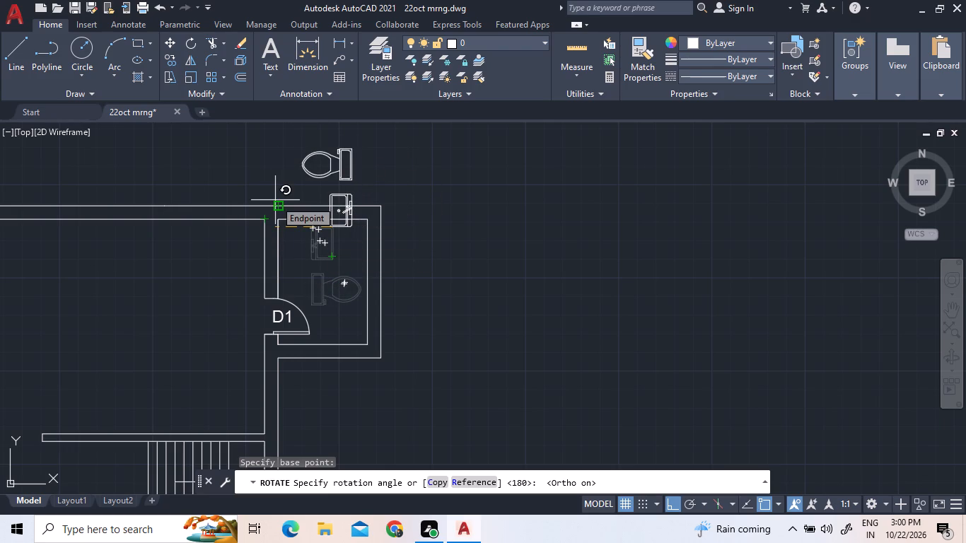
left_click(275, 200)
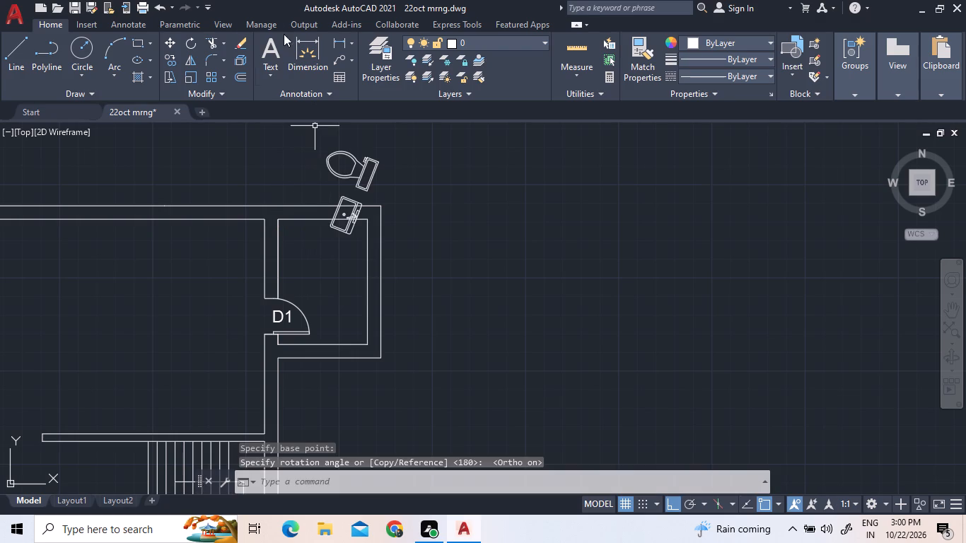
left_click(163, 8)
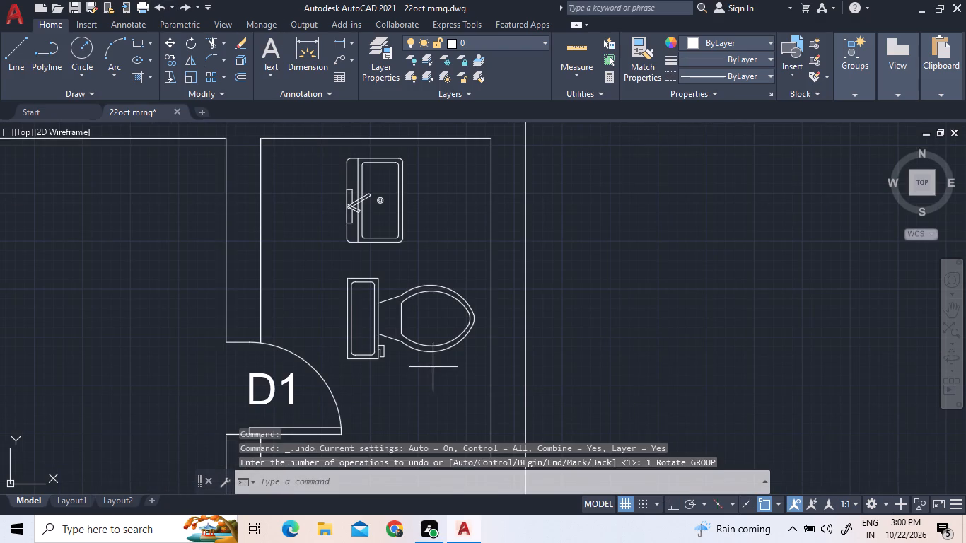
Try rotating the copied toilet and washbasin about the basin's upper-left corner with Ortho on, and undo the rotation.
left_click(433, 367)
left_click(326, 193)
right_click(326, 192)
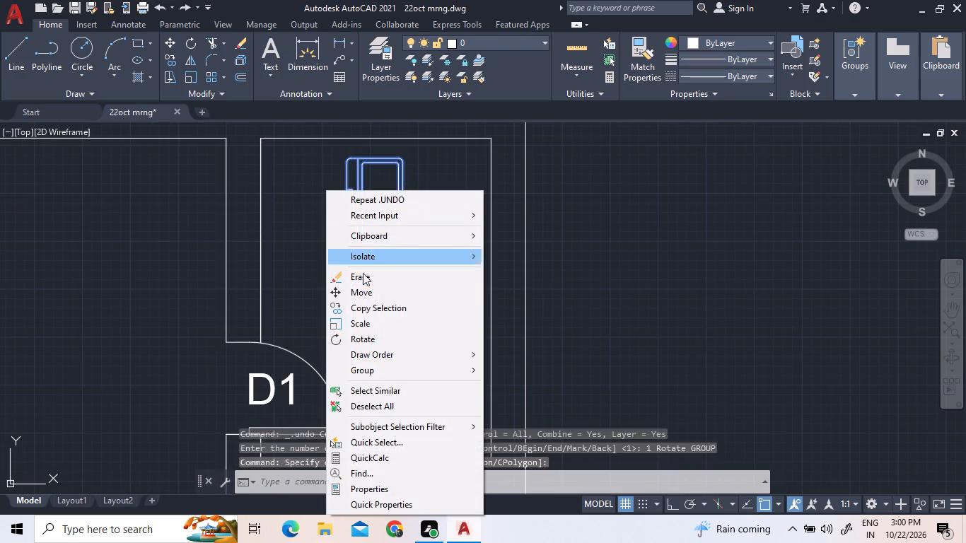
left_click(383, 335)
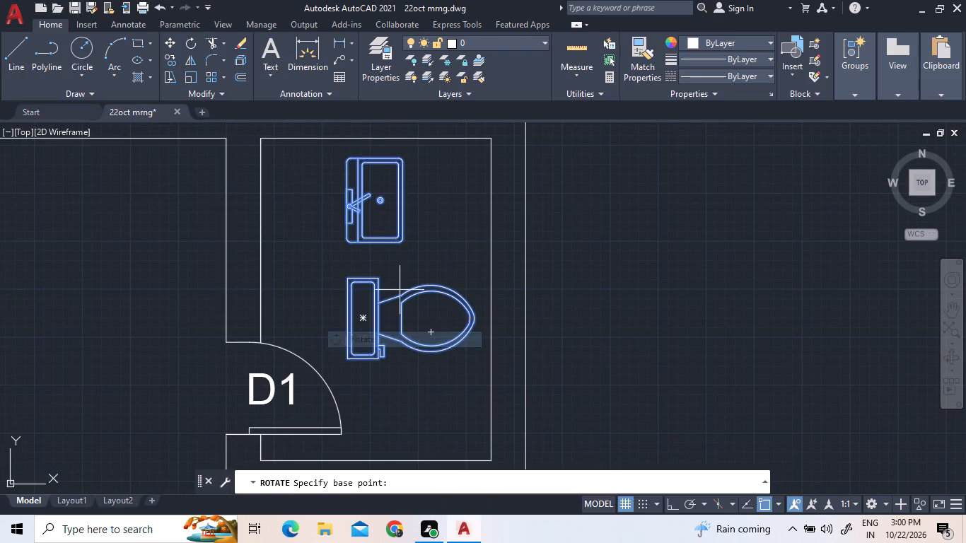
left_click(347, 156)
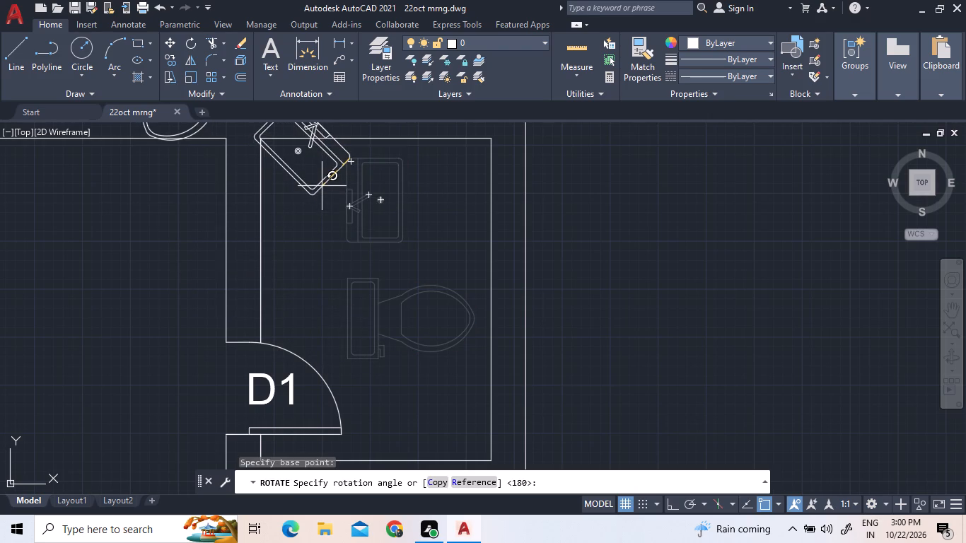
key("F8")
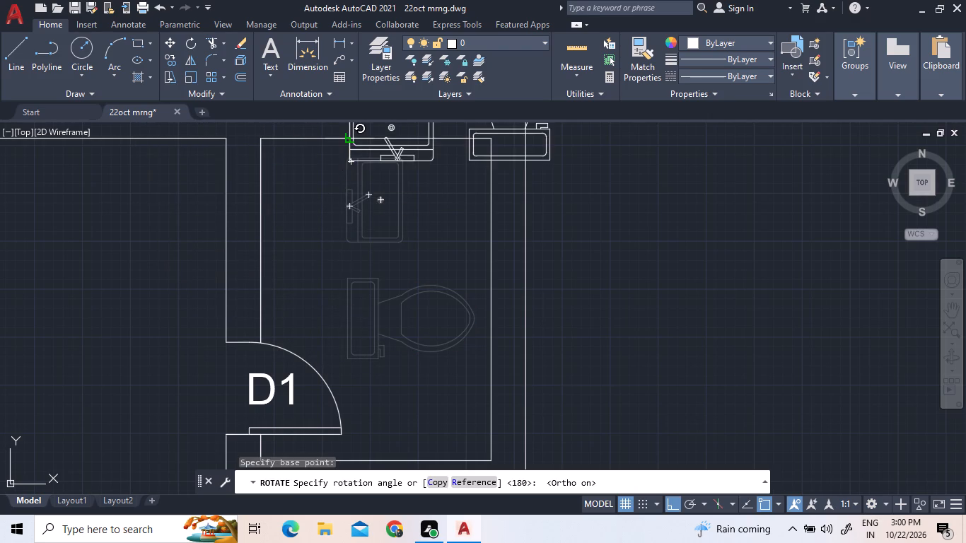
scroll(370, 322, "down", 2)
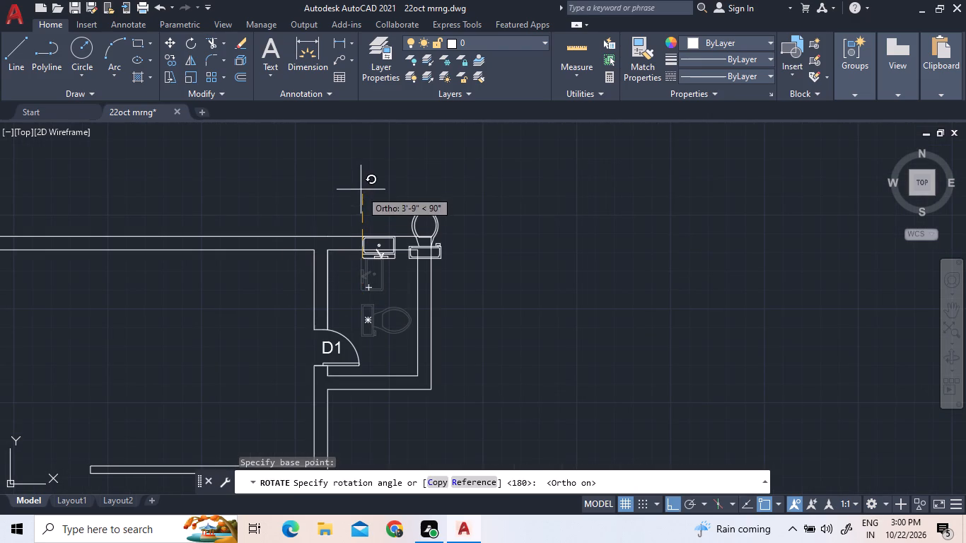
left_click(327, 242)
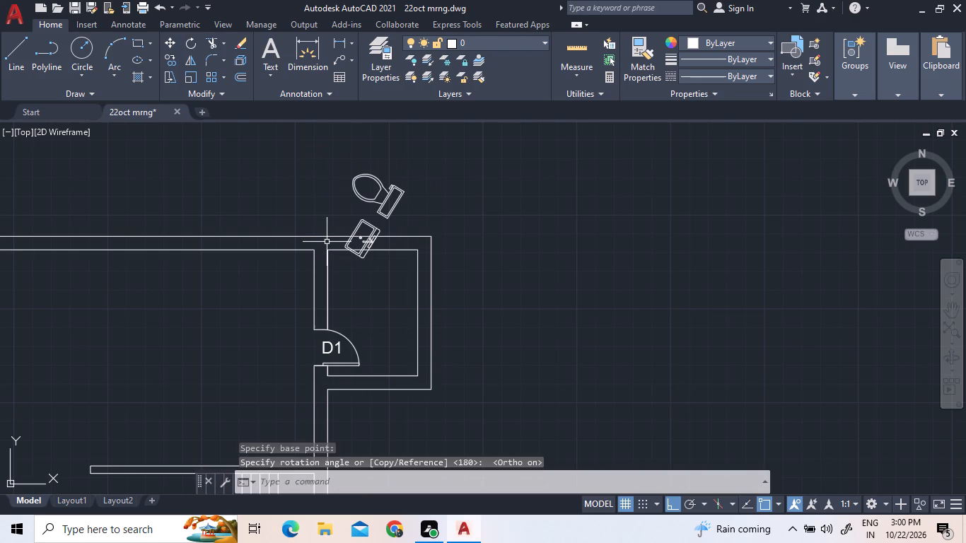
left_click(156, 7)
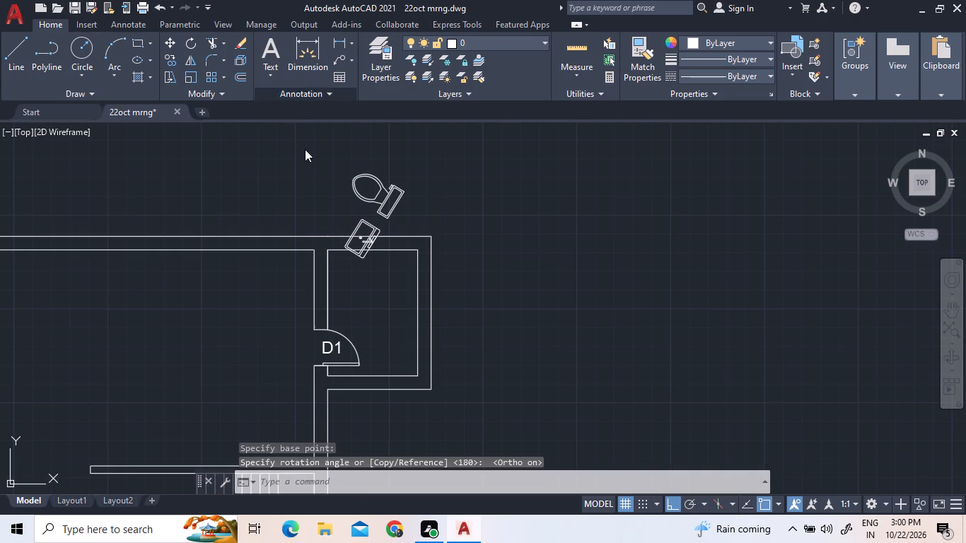
Rotate the copied toilet and washbasin about the middle of the toilet bowl, turning the tank towards the bath's right wall, with Ortho on.
left_click(443, 370)
left_click(327, 163)
right_click(327, 163)
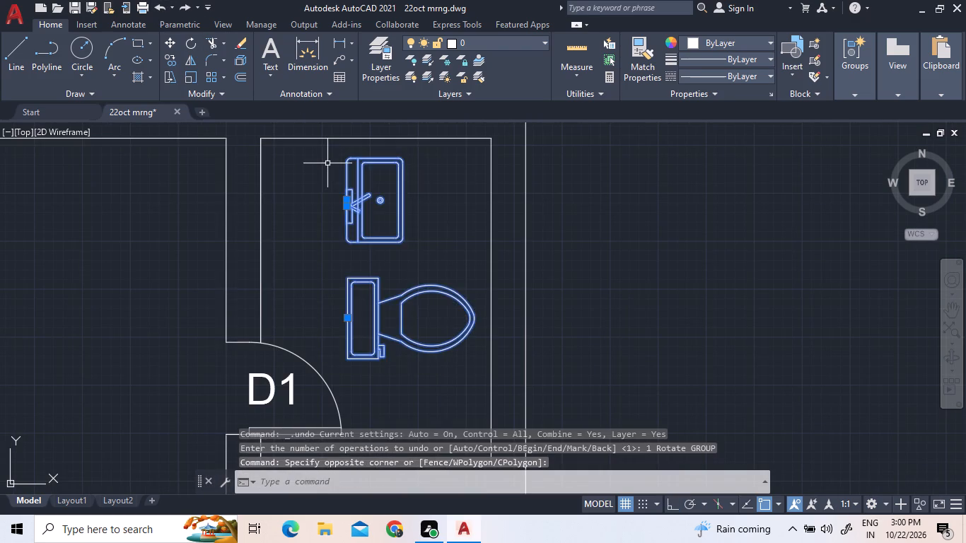
left_click(383, 315)
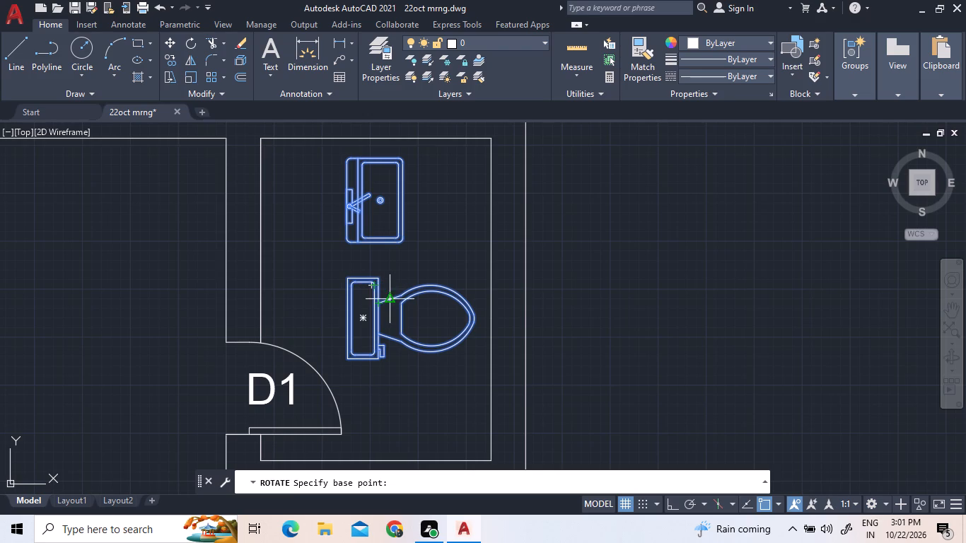
left_click(436, 320)
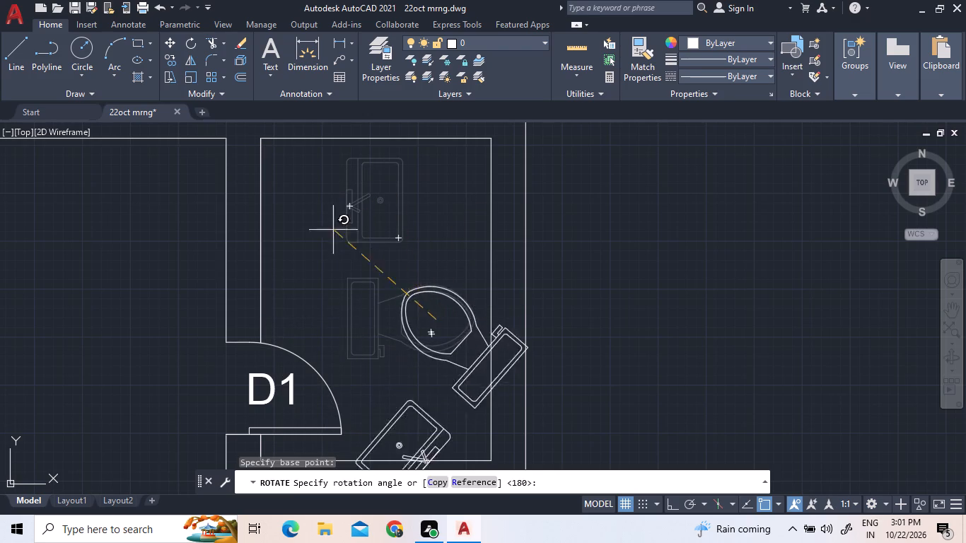
key("F8")
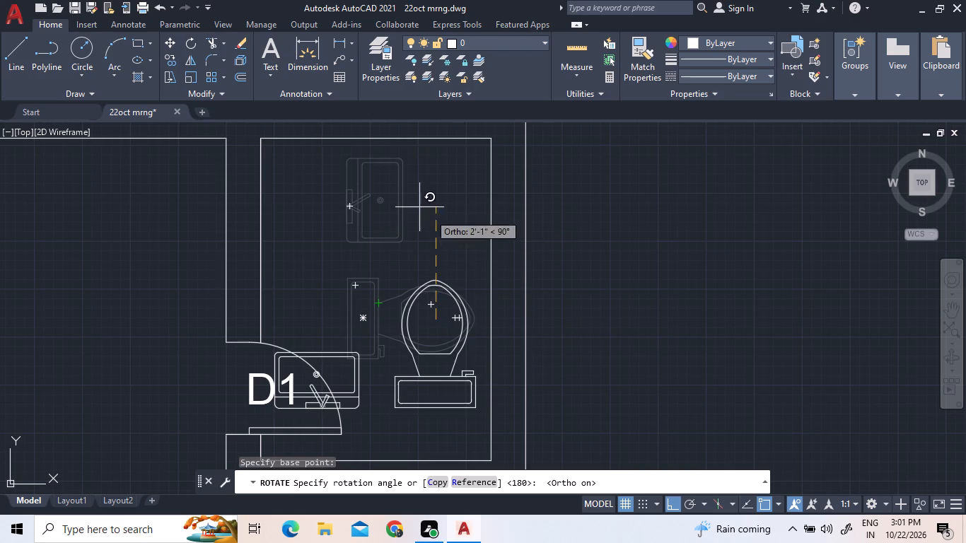
left_click(394, 342)
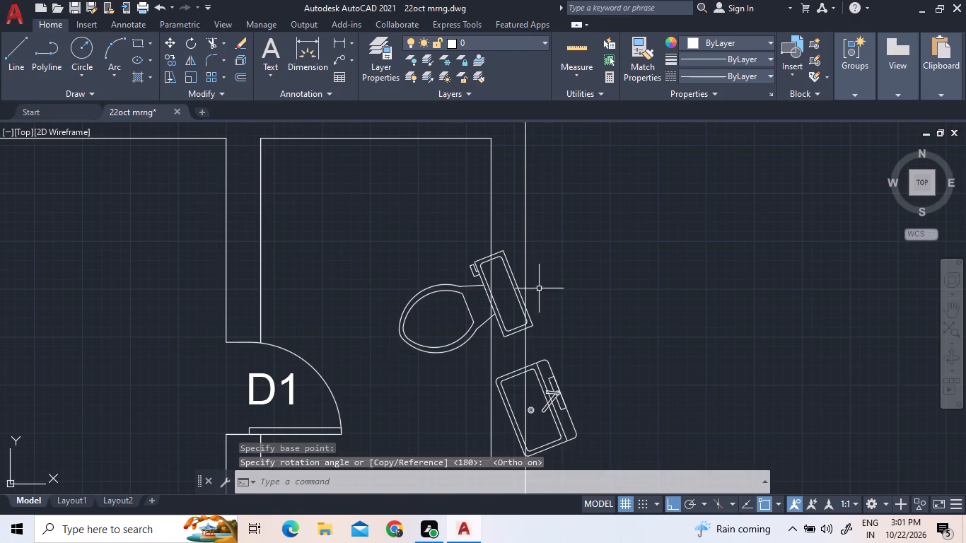
Move the rotated toilet, washbasin and tap horizontally to the right, clear of the upper-right bath's outer wall, with Ortho on.
left_click(580, 407)
left_click(545, 387)
left_click(508, 325)
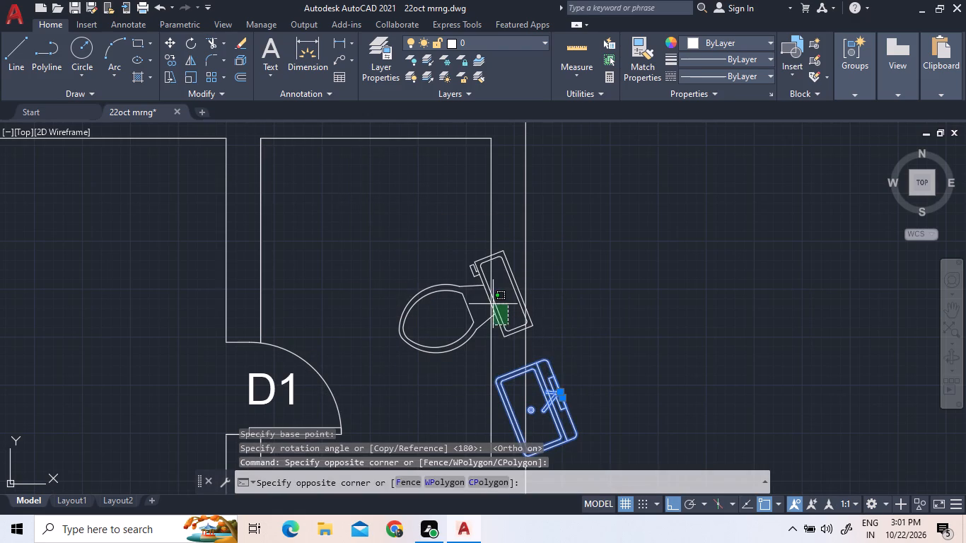
left_click(492, 303)
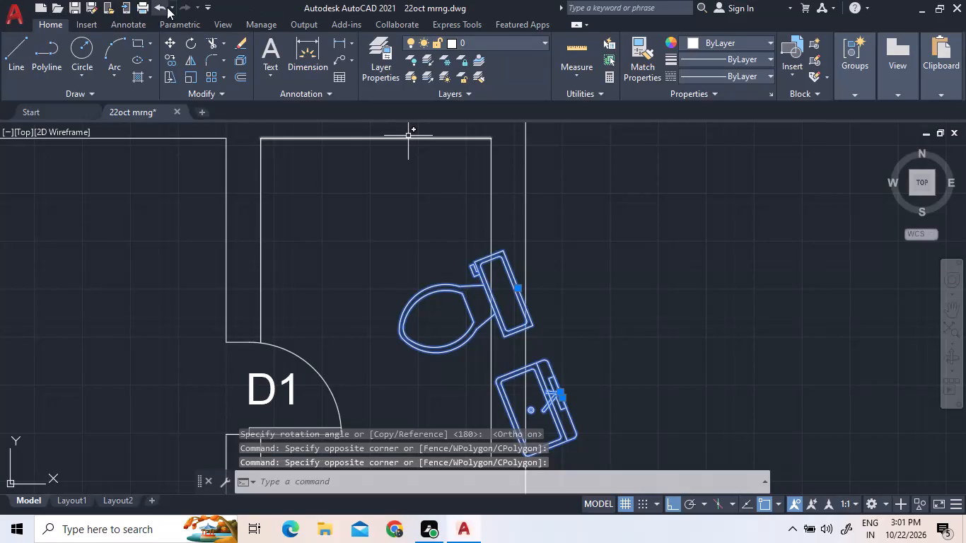
right_click(570, 245)
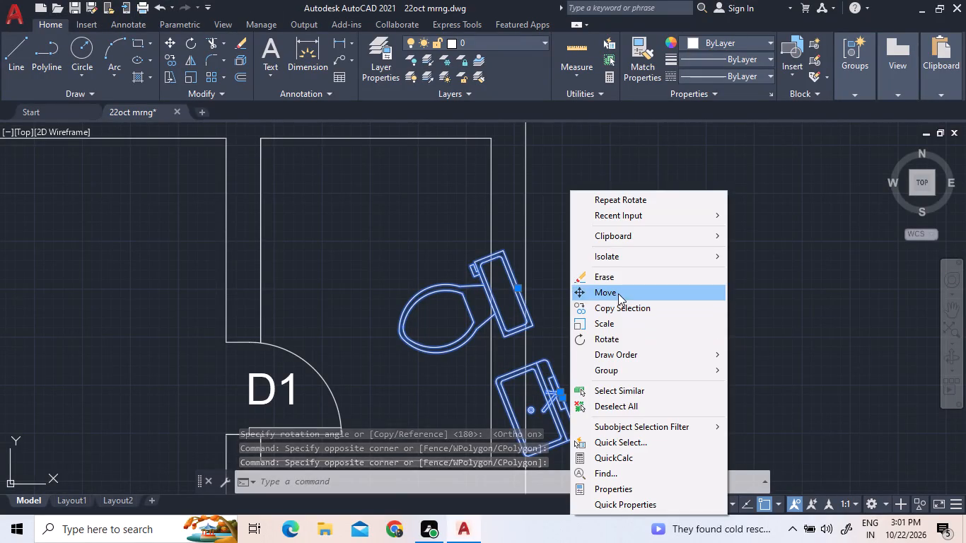
left_click(618, 296)
left_click(677, 305)
left_click(827, 286)
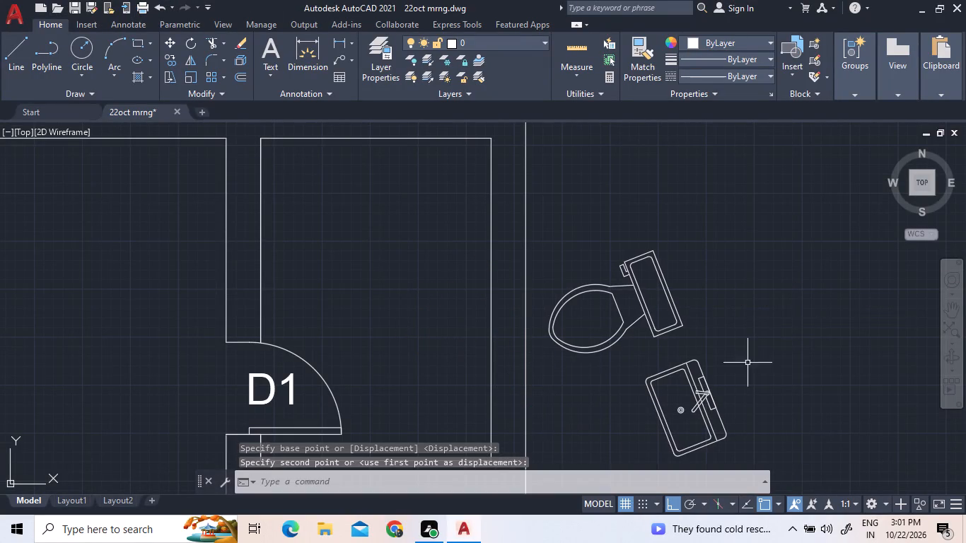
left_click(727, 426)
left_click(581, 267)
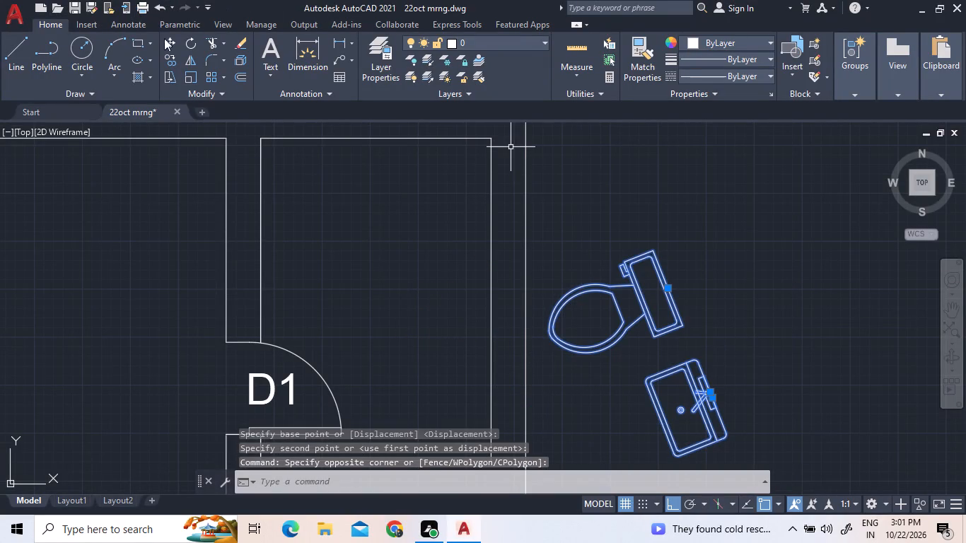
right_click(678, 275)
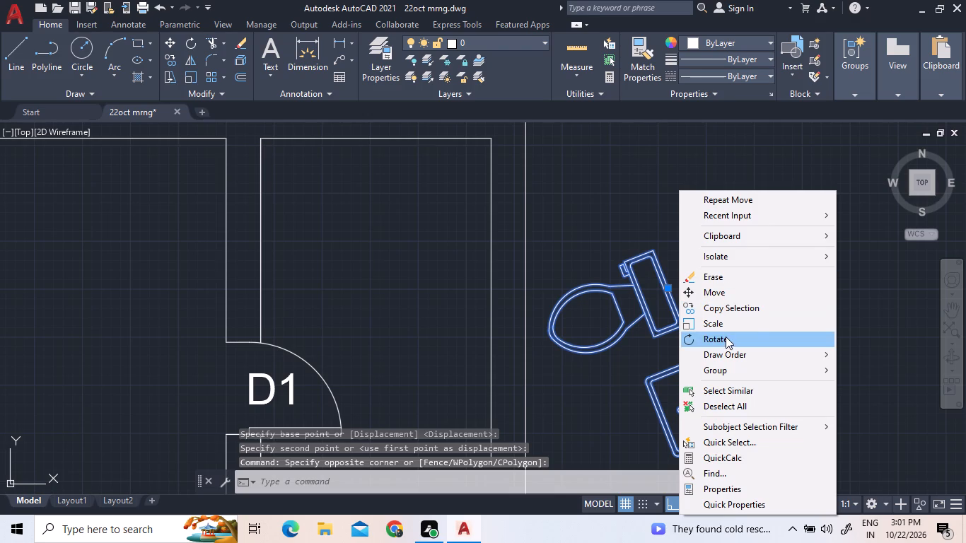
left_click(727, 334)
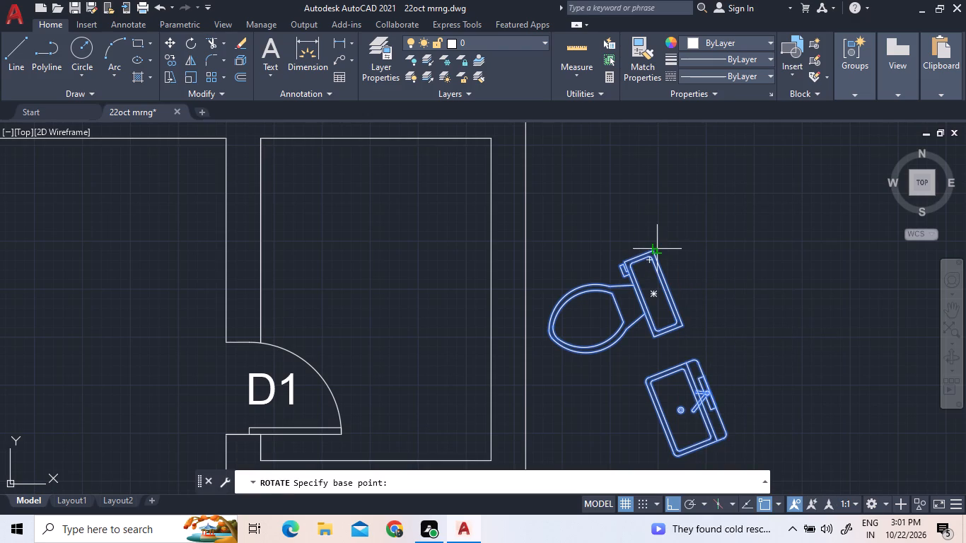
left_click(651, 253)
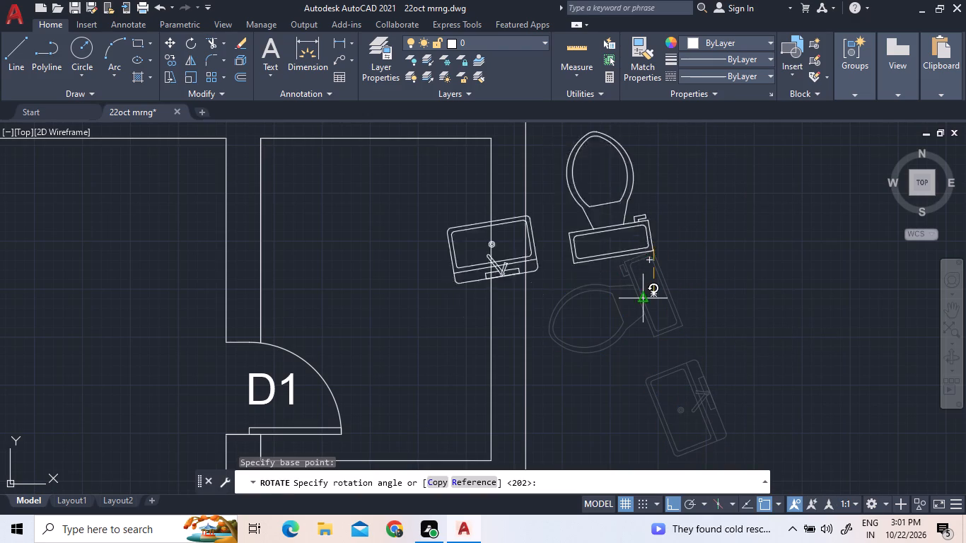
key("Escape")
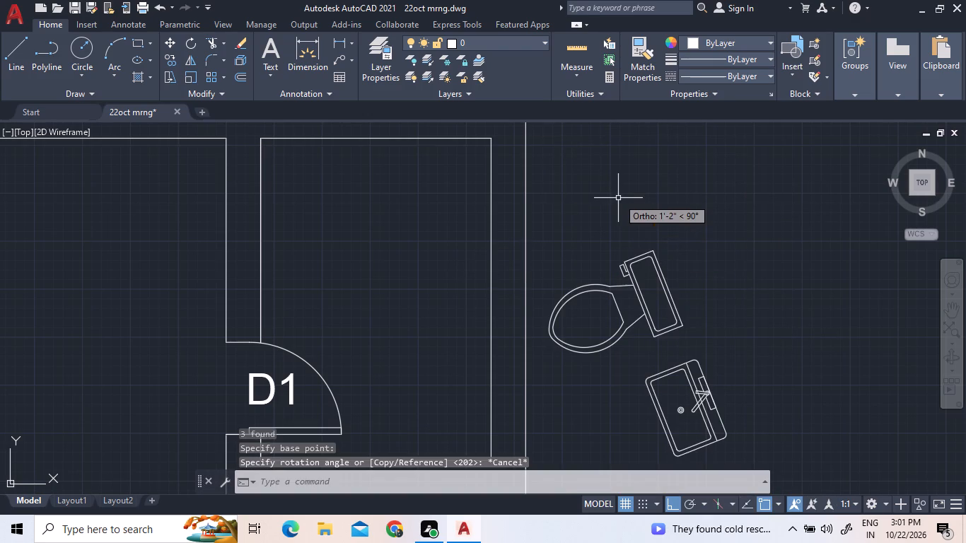
Undo the last move and rotation of the copied toilet and washbasin in the upper-right bath.
left_click(158, 8)
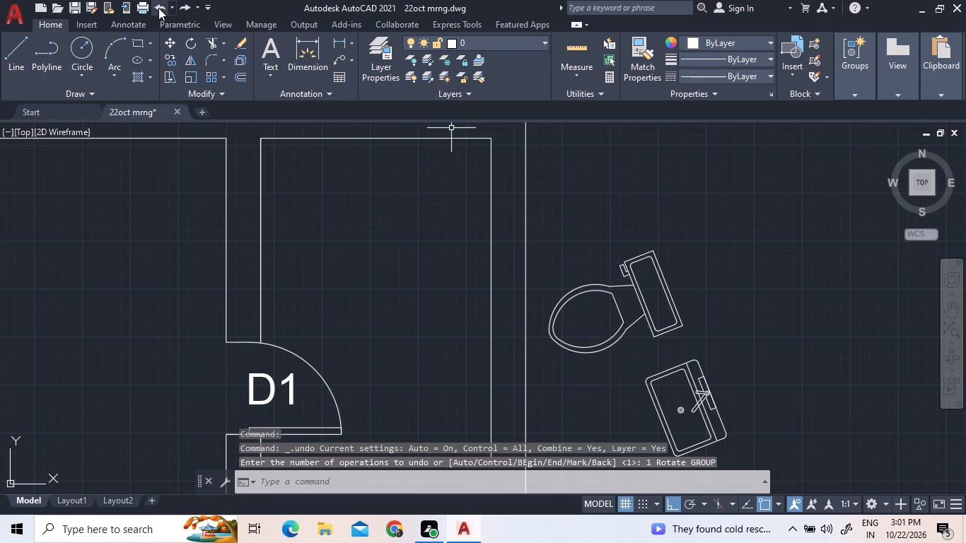
left_click(158, 8)
left_click(158, 8)
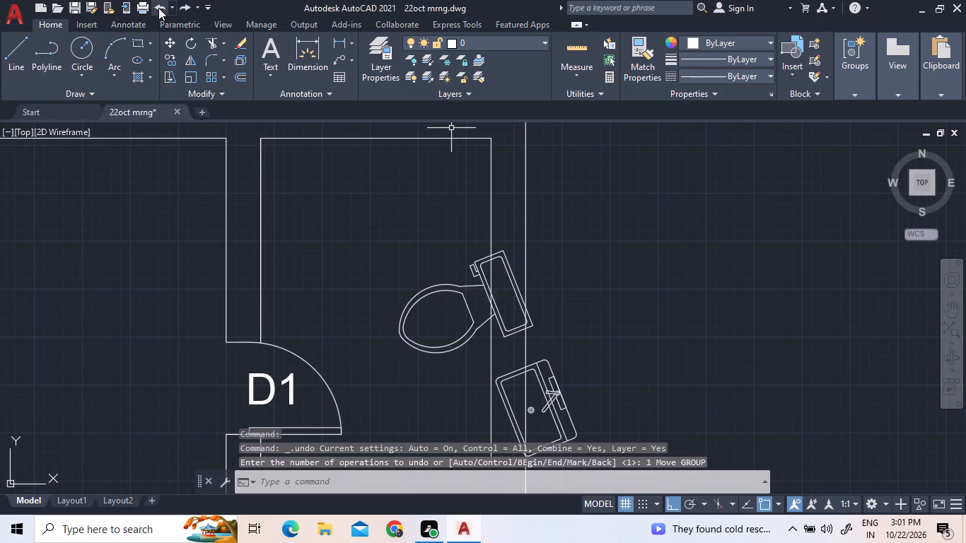
Rotate the copied toilet and washbasin 180° about the tank's lower-right corner, with Ortho on and object snap off.
left_click(455, 378)
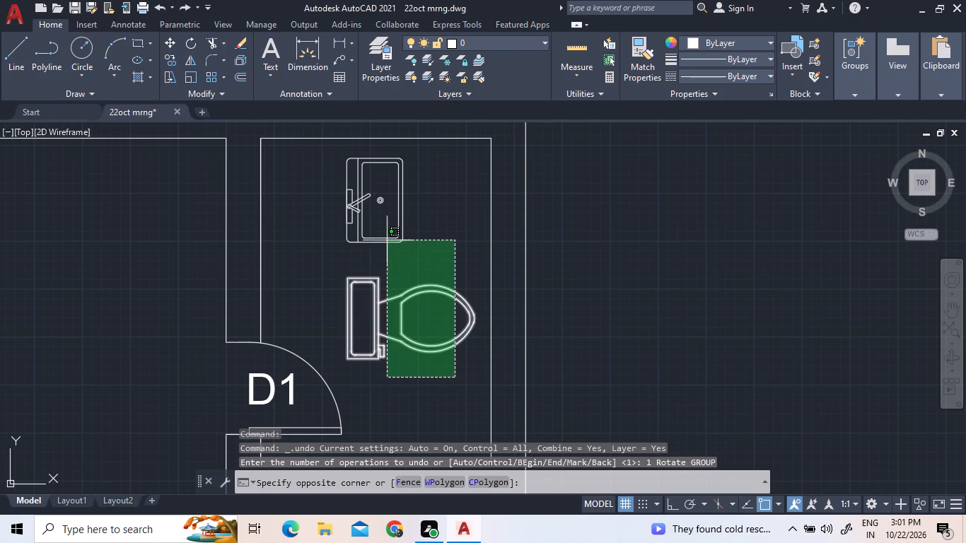
left_click(352, 186)
right_click(349, 190)
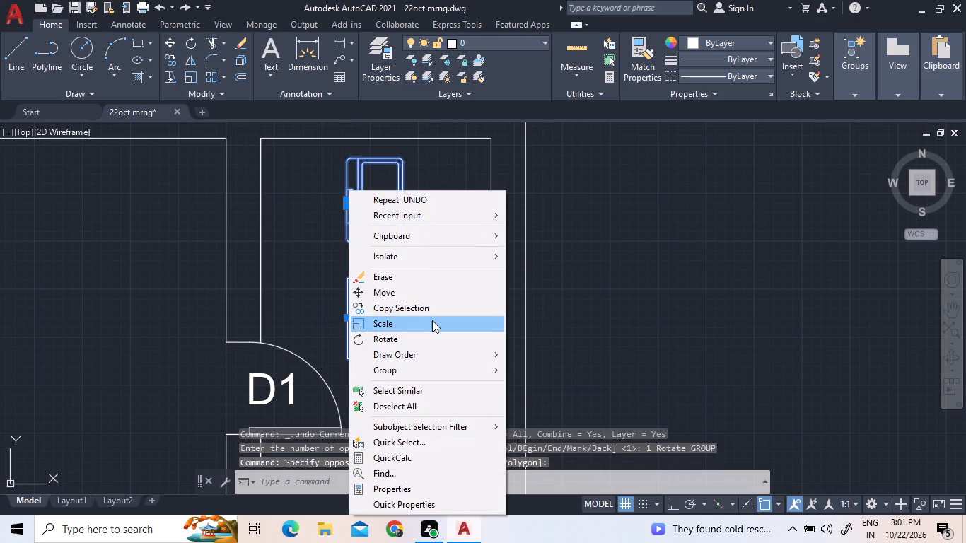
left_click(422, 335)
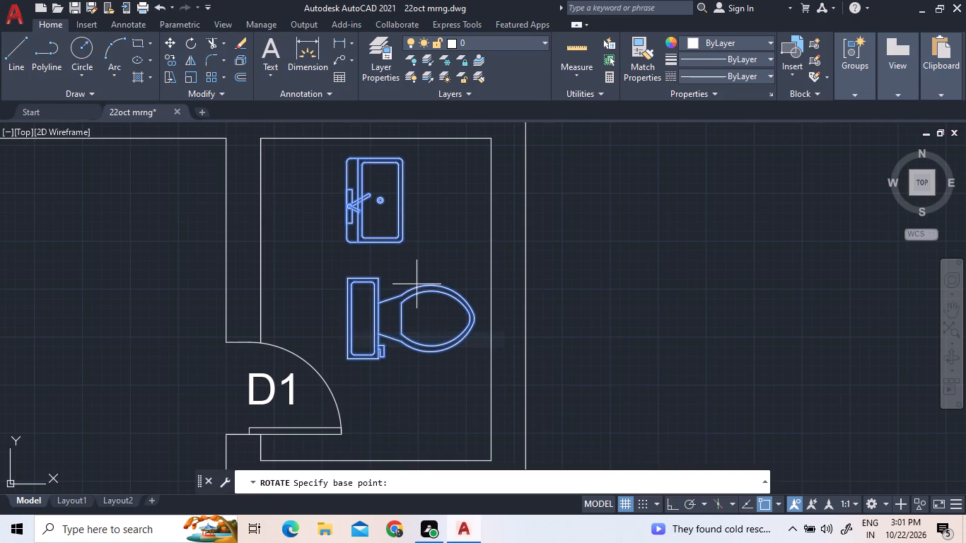
left_click(378, 362)
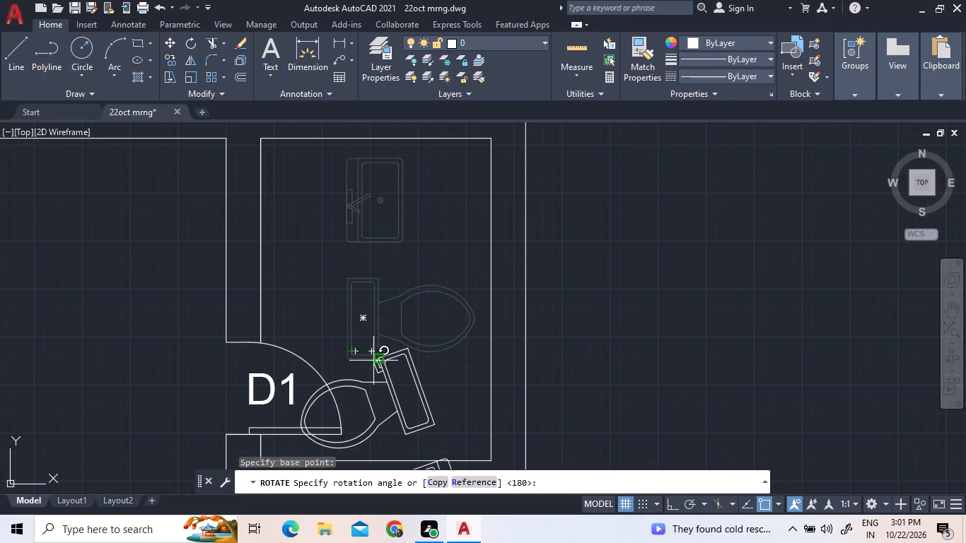
key("F8")
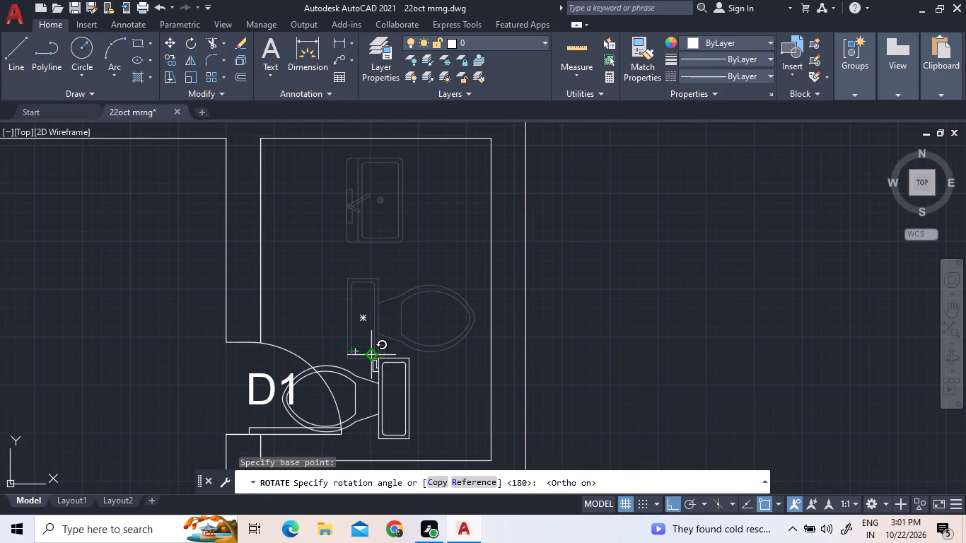
left_click(769, 513)
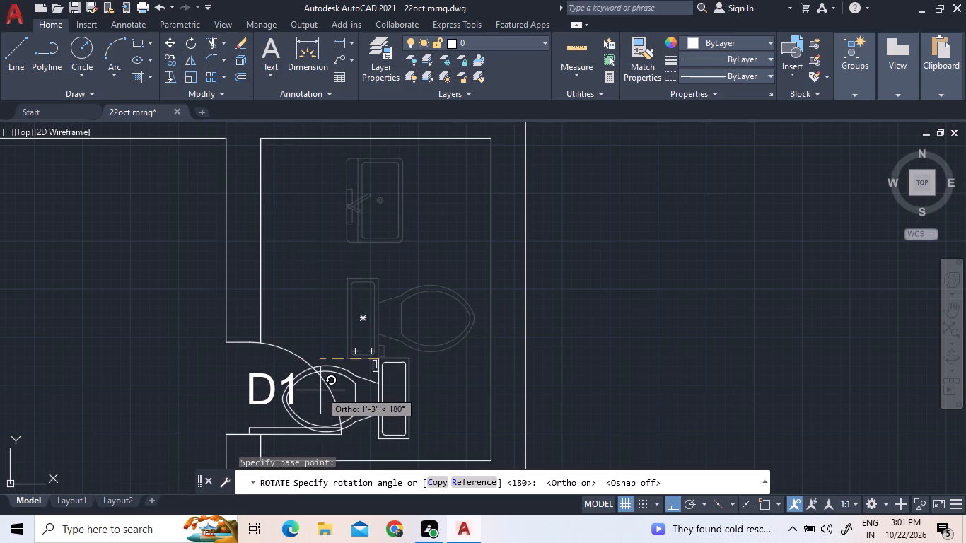
left_click(320, 390)
Move the rotated toilet, washbasin and tap into the upper-right bath, setting the tank against the right wall near the top corner, with Ortho off.
scroll(436, 279, "down", 2)
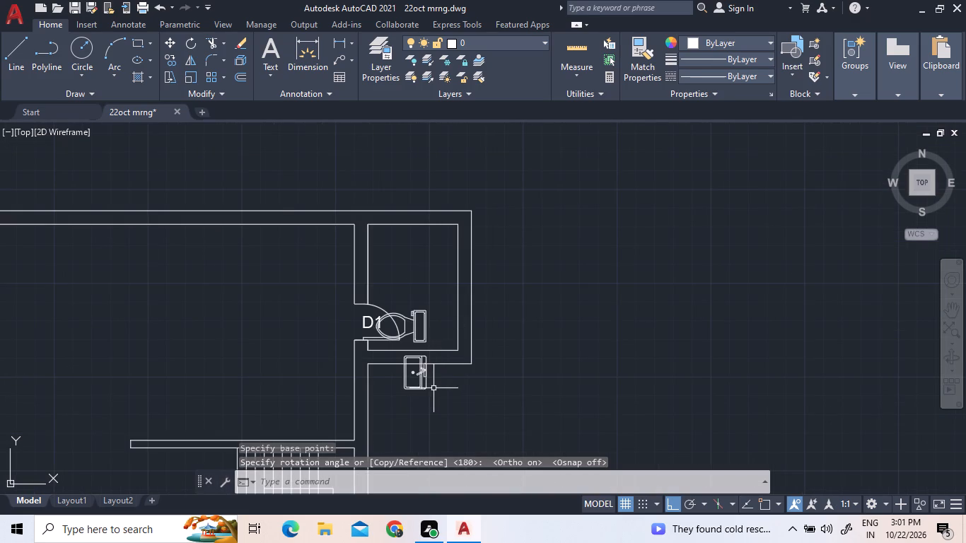
scroll(433, 389, "up", 2)
left_click(433, 383)
left_click(374, 348)
left_click(437, 233)
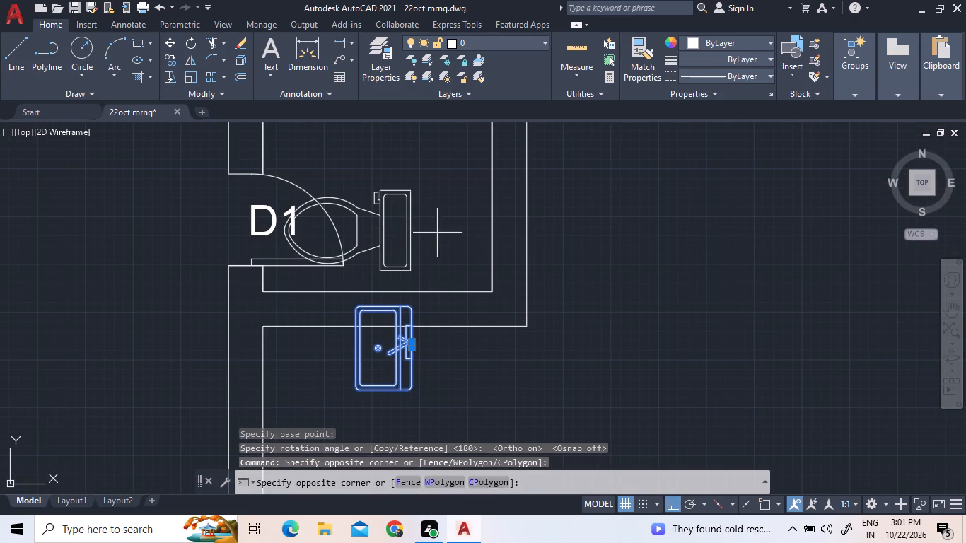
left_click(342, 177)
right_click_drag(404, 220, 414, 252)
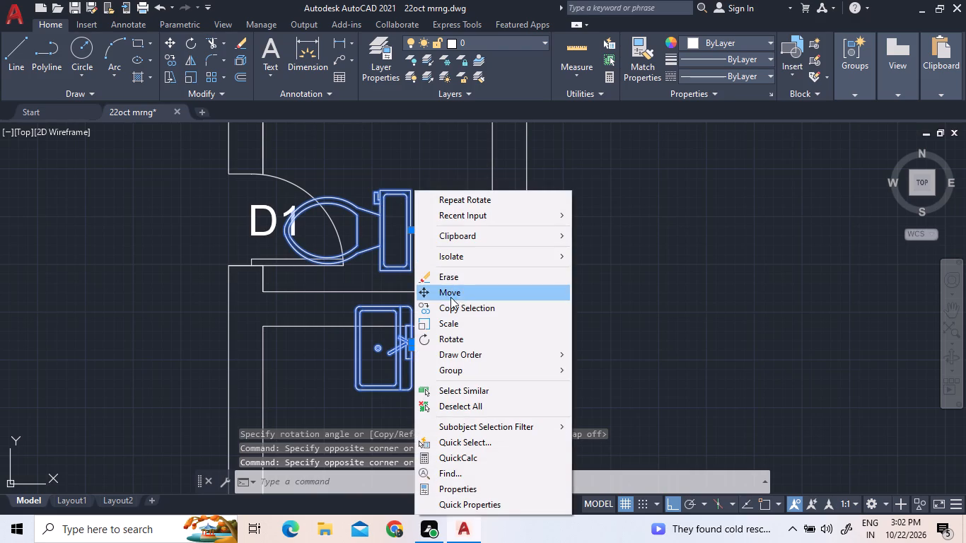
left_click(450, 297)
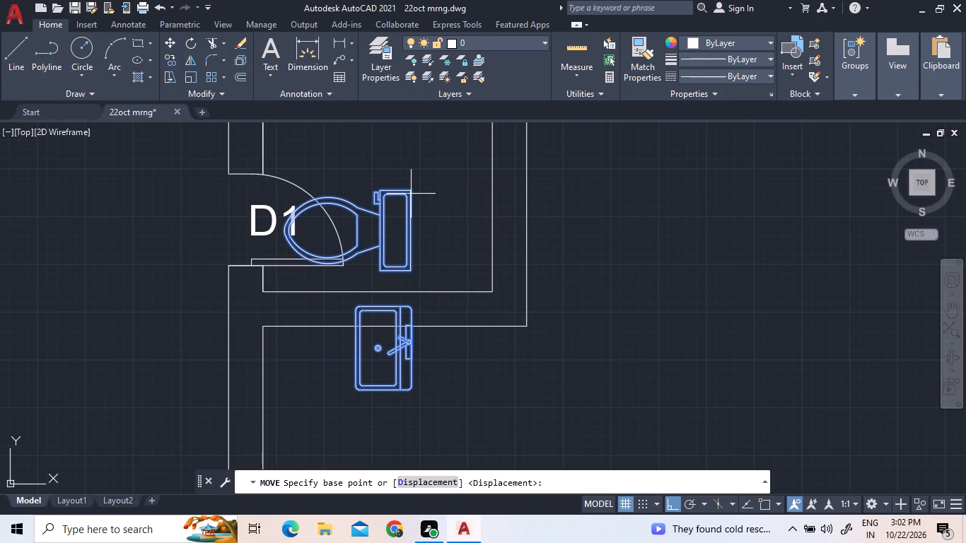
left_click(411, 192)
scroll(469, 296, "down", 3)
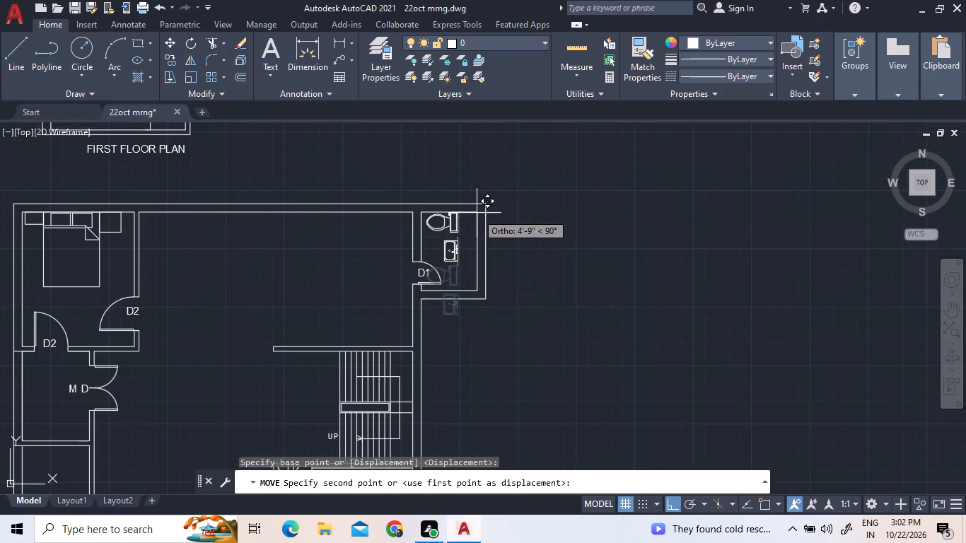
scroll(479, 212, "up", 1)
key("F8")
scroll(477, 217, "up", 4)
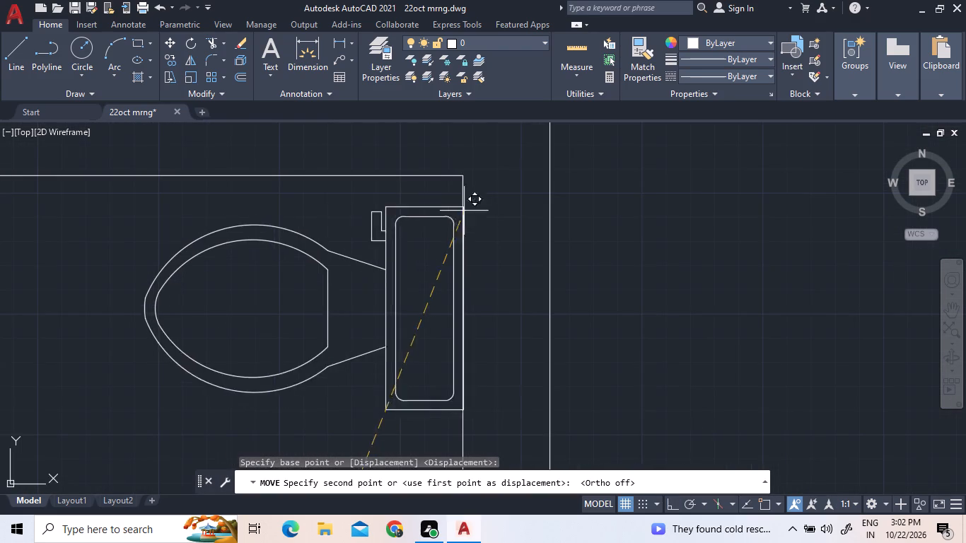
scroll(464, 199, "up", 3)
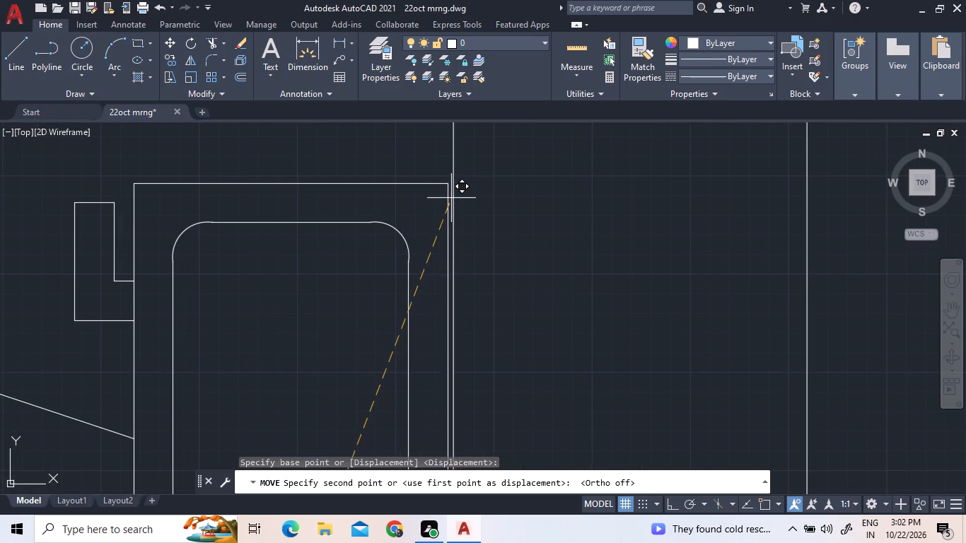
left_click(455, 199)
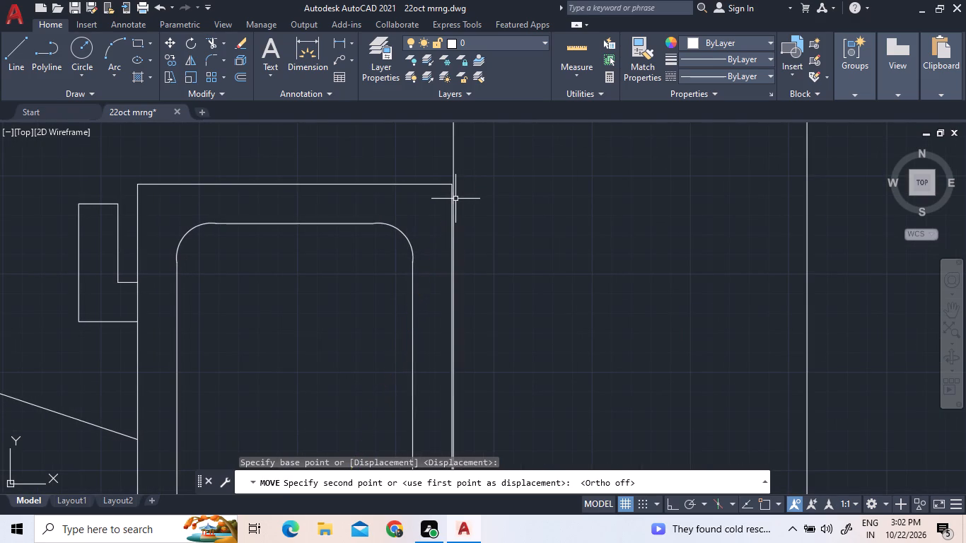
Copy the wood-grain block from bedroom2 of the first floor plan into the upper-right corner of the new plan's lower-right bedroom.
scroll(494, 168, "down", 5)
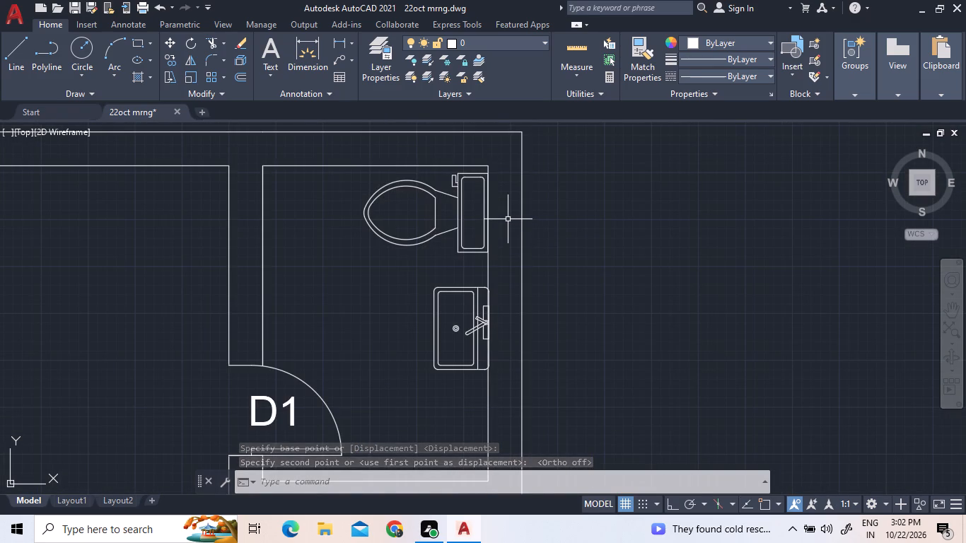
scroll(508, 219, "down", 2)
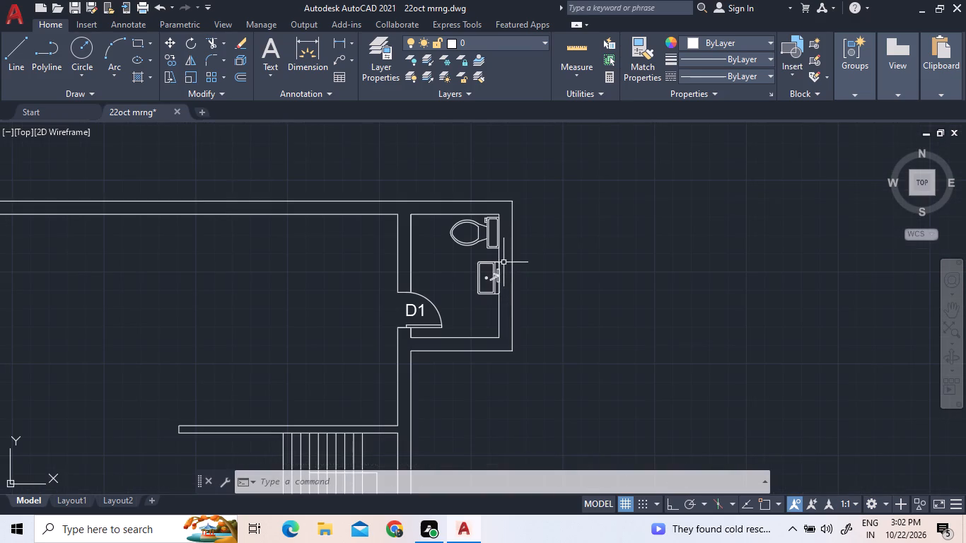
scroll(523, 274, "down", 1)
scroll(530, 375, "down", 3)
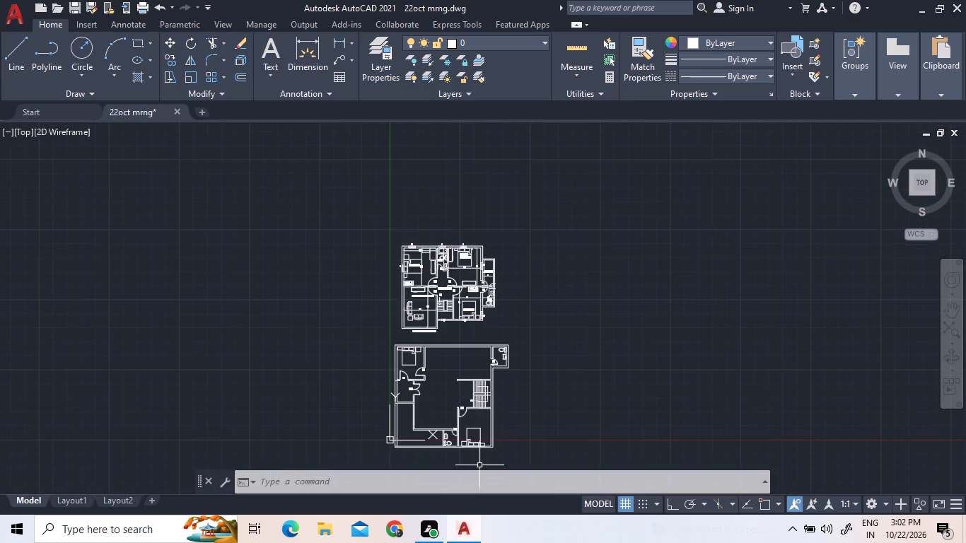
scroll(481, 472, "up", 3)
scroll(465, 411, "down", 2)
scroll(432, 323, "up", 7)
left_click_drag(352, 293, 322, 273)
left_click(206, 228)
right_click(217, 217)
left_click(291, 309)
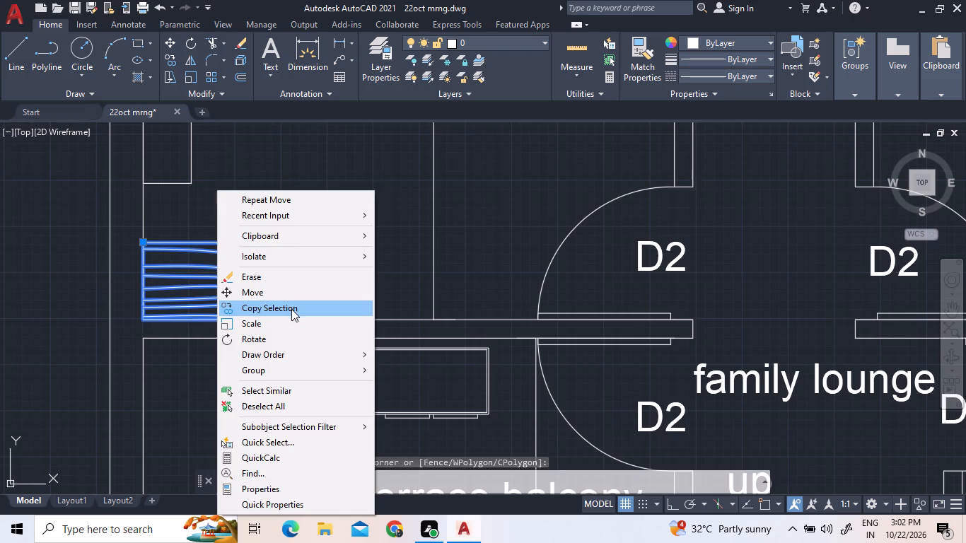
left_click(218, 280)
scroll(385, 202, "down", 4)
scroll(327, 182, "down", 2)
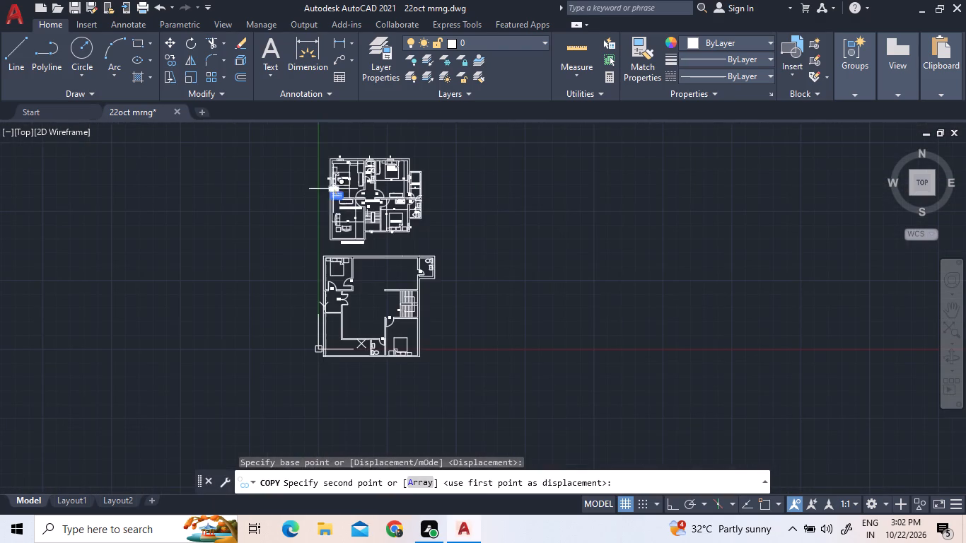
scroll(400, 319, "up", 3)
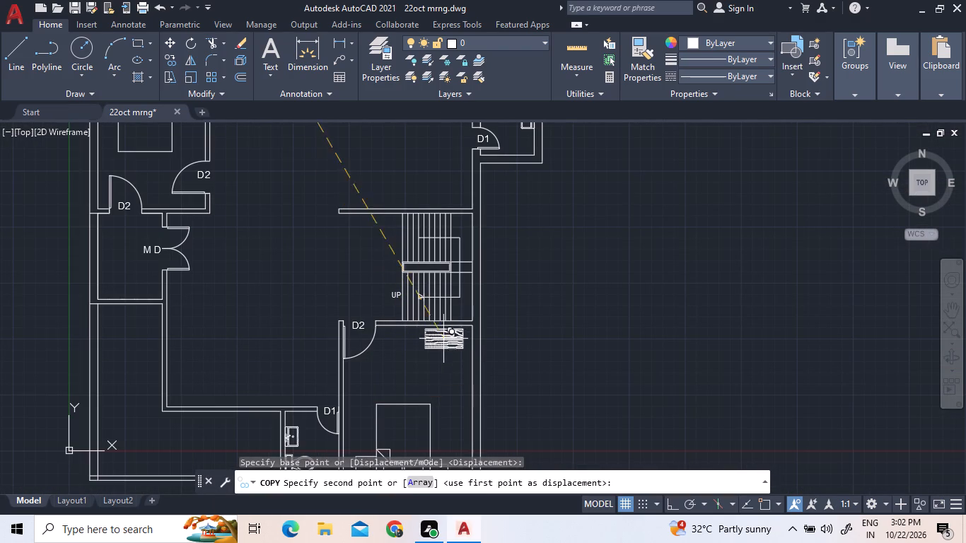
scroll(460, 310, "up", 2)
scroll(446, 377, "up", 4)
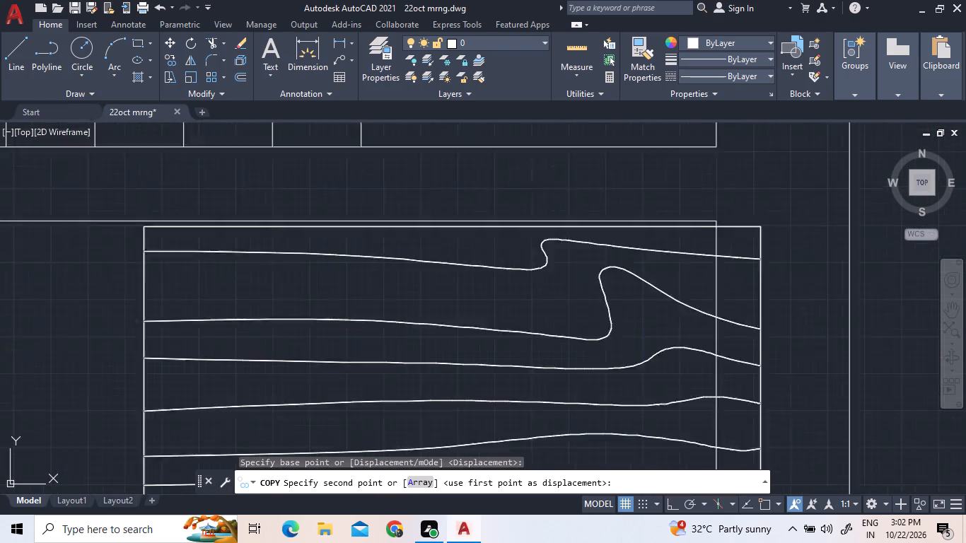
scroll(444, 376, "up", 1)
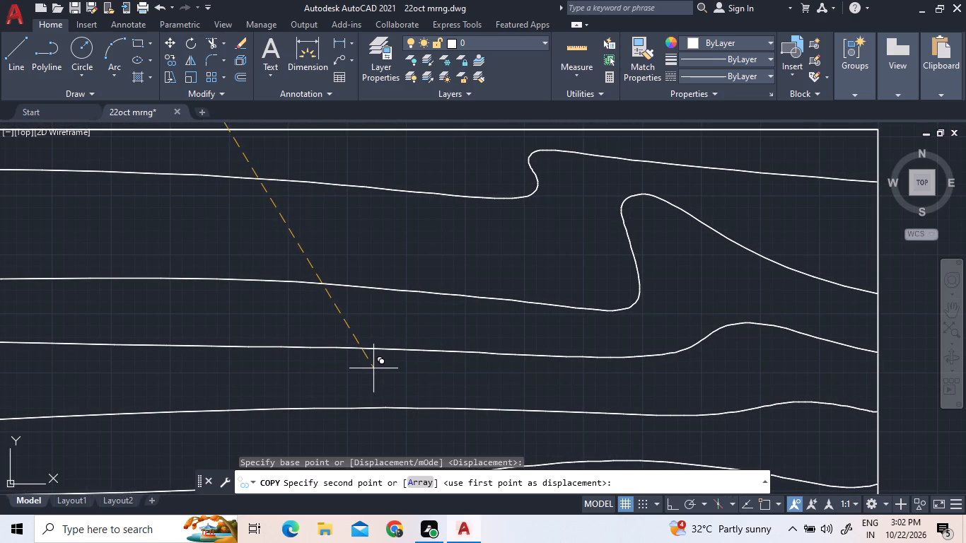
left_click(373, 368)
scroll(397, 345, "down", 5)
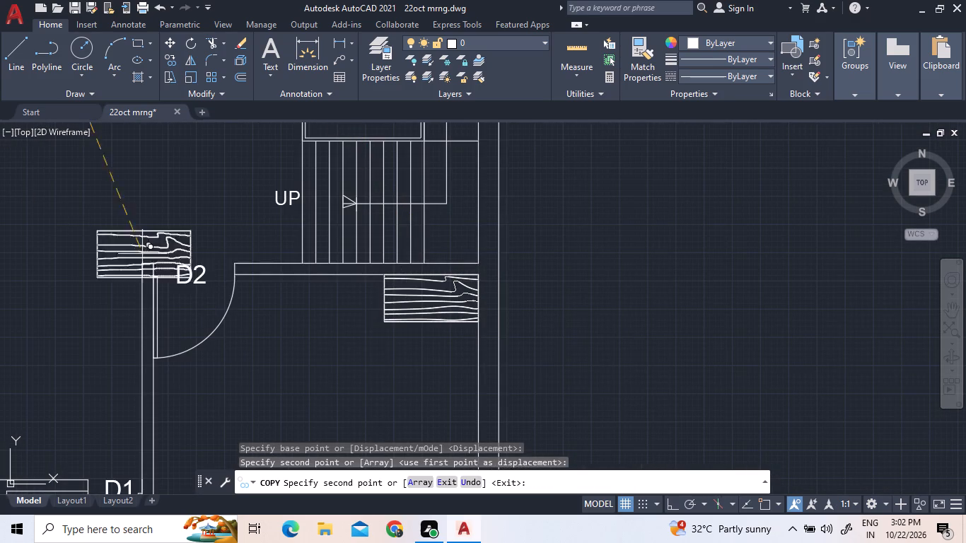
key("Escape")
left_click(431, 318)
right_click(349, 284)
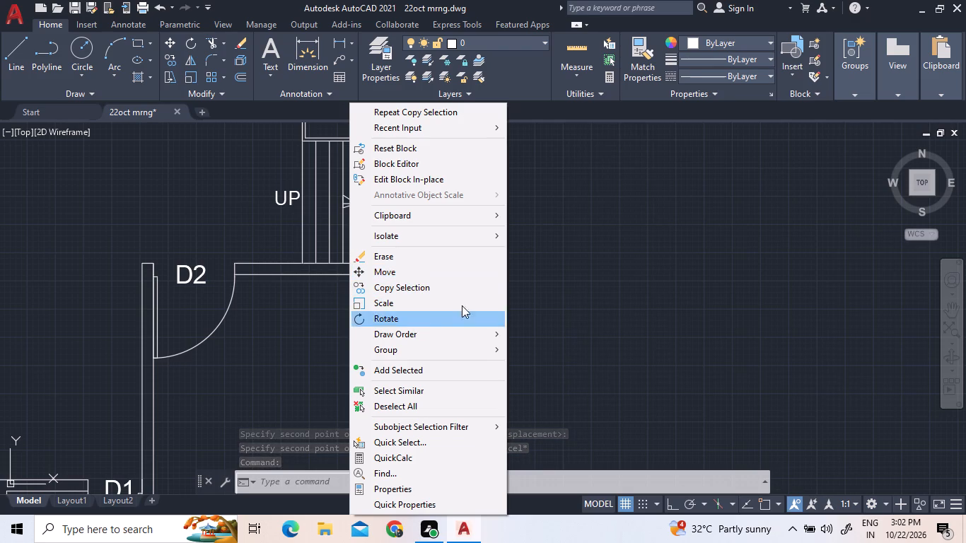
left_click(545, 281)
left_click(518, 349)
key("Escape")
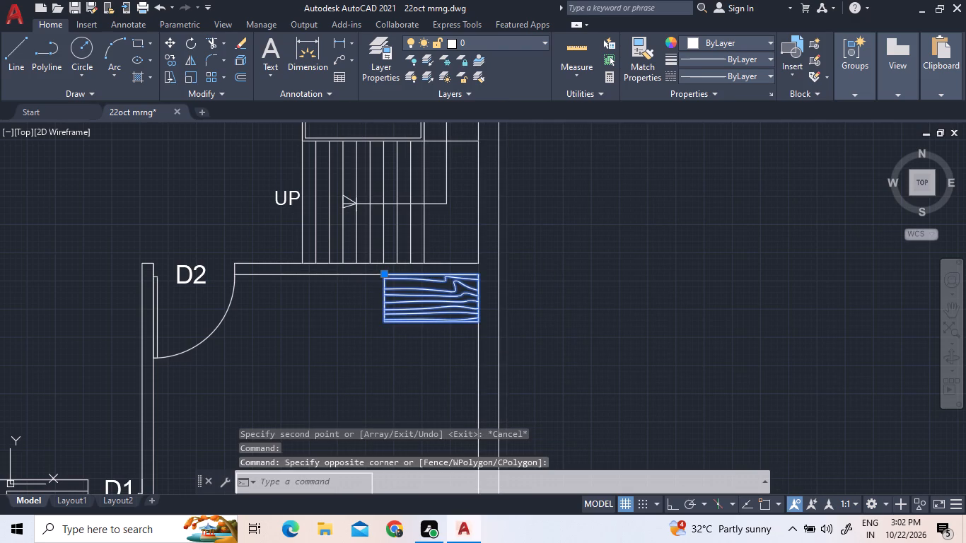
Copy the wood-grain block from bedroom2 of the first floor plan into the new plan's hall, beside the upper-left bedroom.
scroll(516, 358, "down", 3)
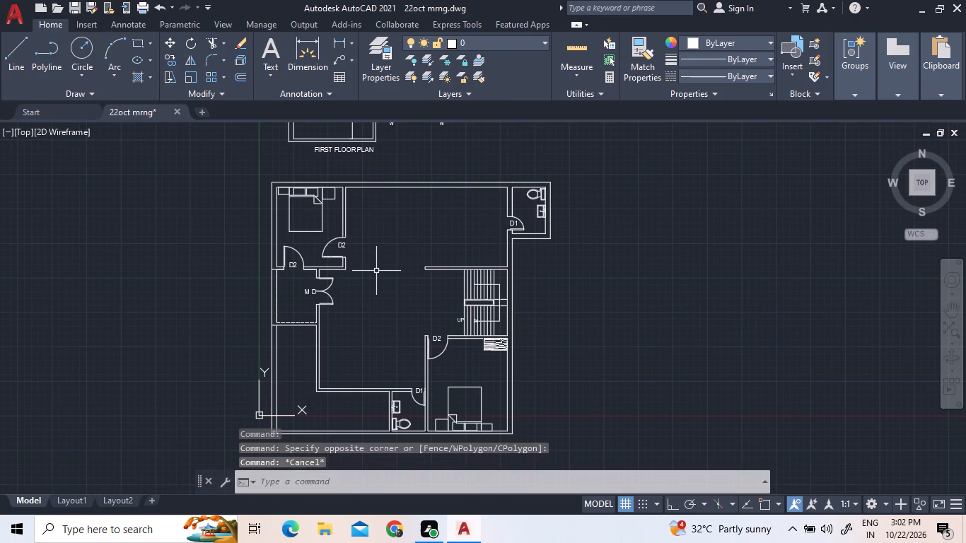
scroll(344, 299, "down", 2)
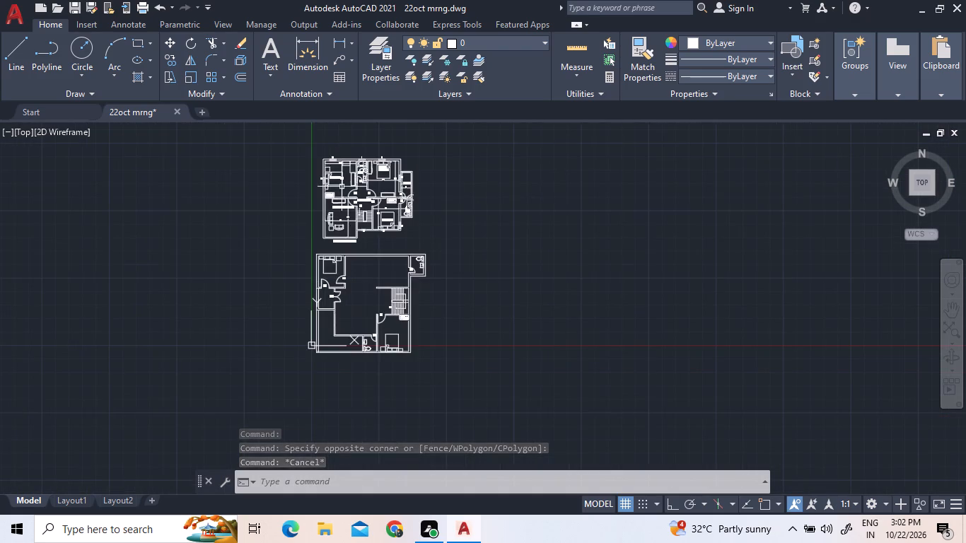
scroll(346, 156, "up", 4)
left_click(286, 404)
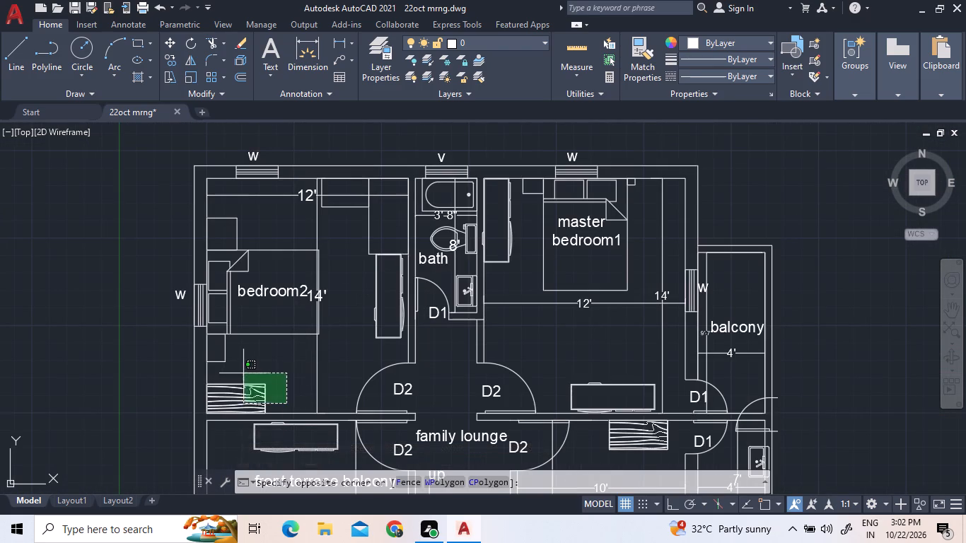
left_click(238, 373)
right_click(242, 362)
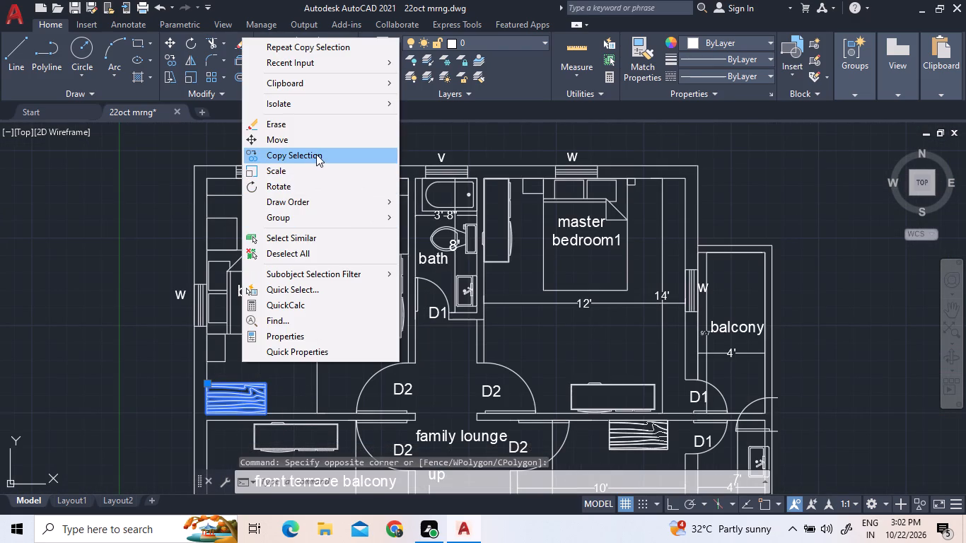
left_click(315, 154)
scroll(311, 205, "down", 2)
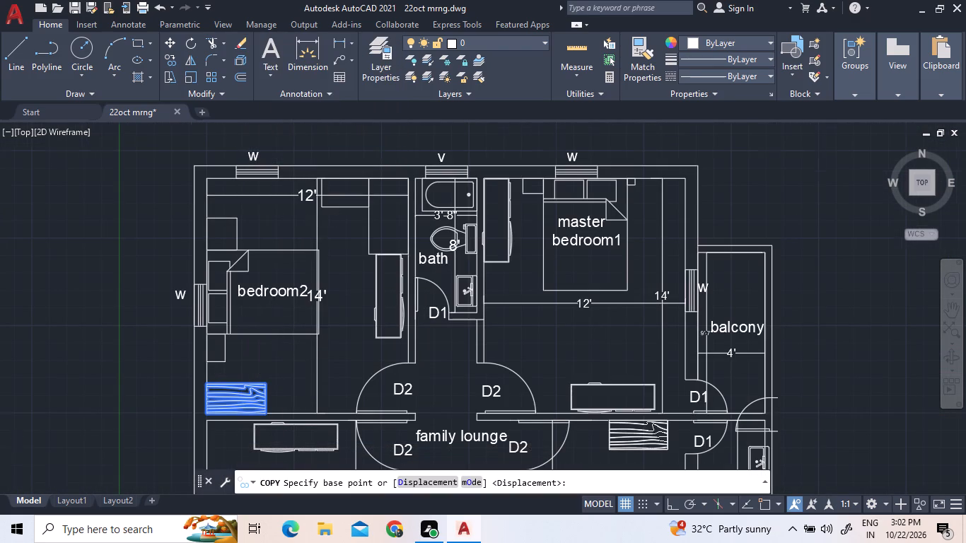
left_click(280, 279)
scroll(315, 223, "down", 1)
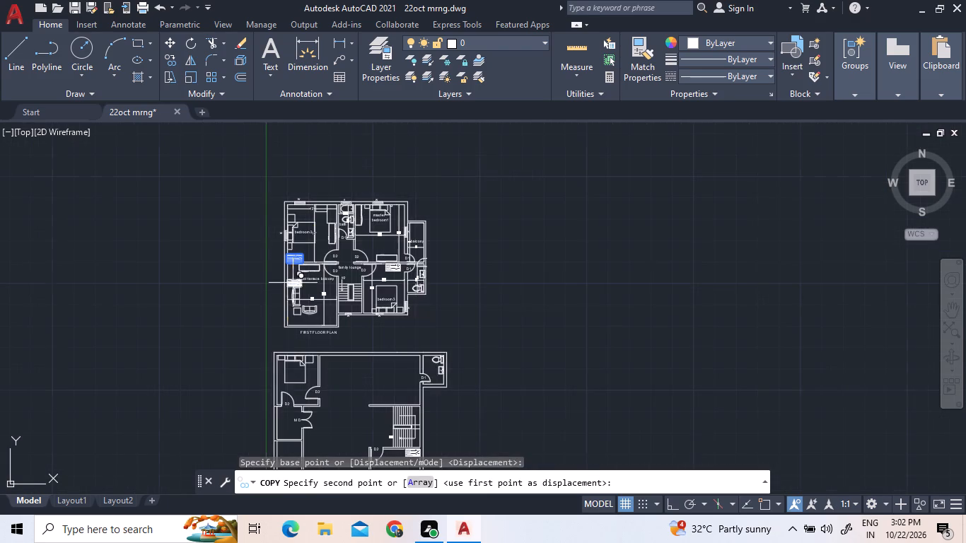
scroll(300, 387, "up", 4)
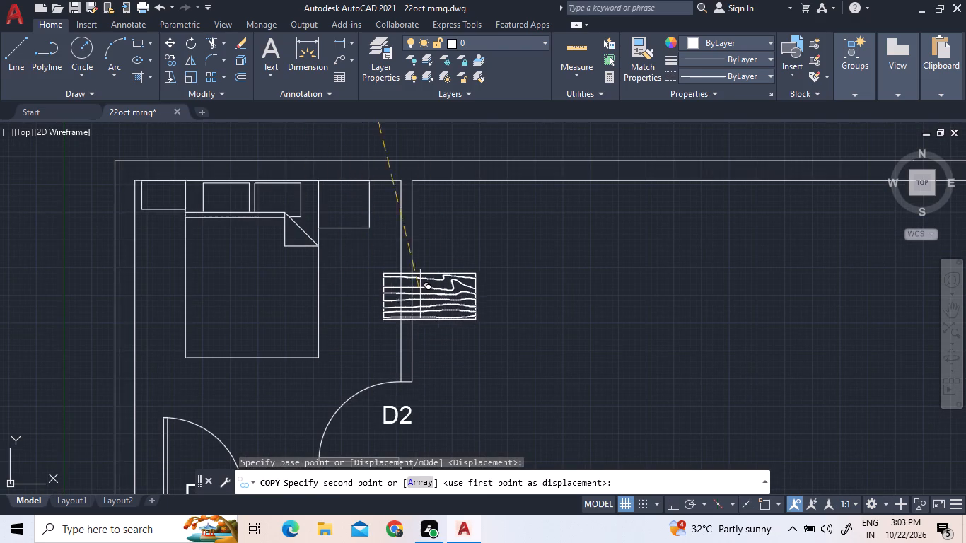
left_click(490, 286)
key("Escape")
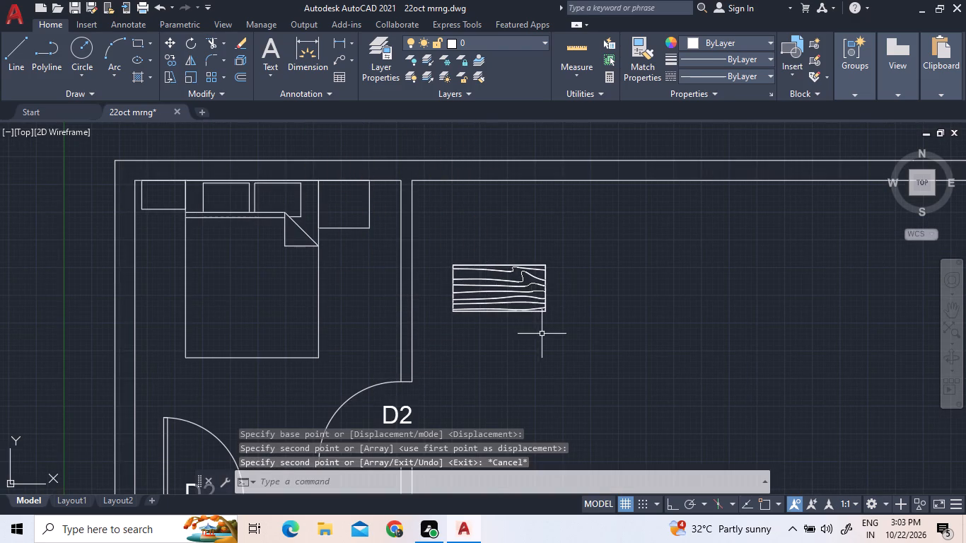
Rotate the copied wood-grain block 90° clockwise about its upper-right corner, with Ortho on.
left_click(542, 334)
left_click(484, 246)
right_click(498, 240)
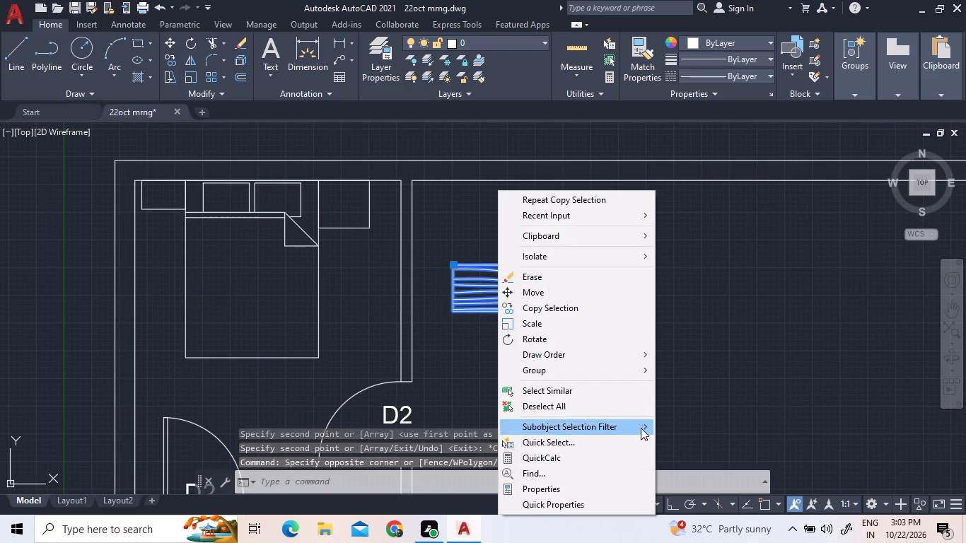
left_click(598, 338)
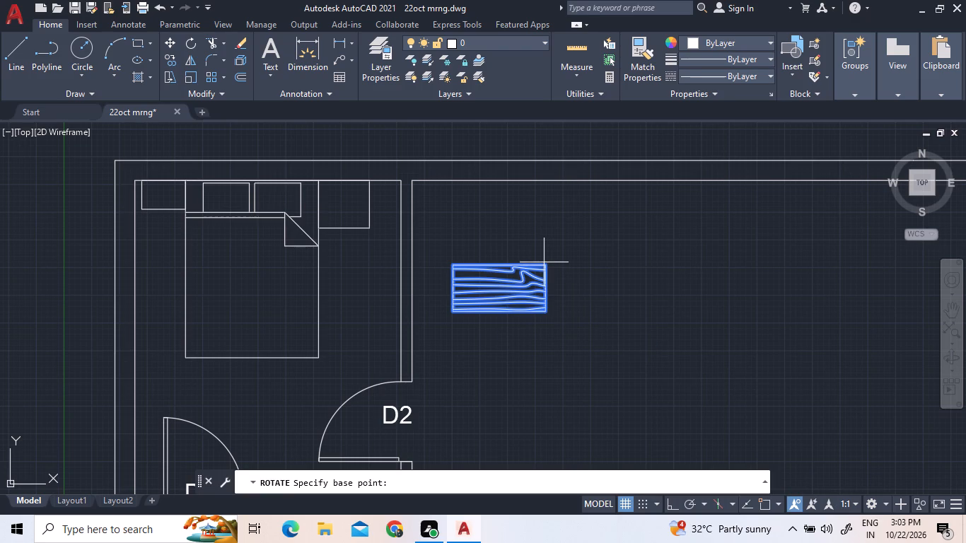
left_click(545, 263)
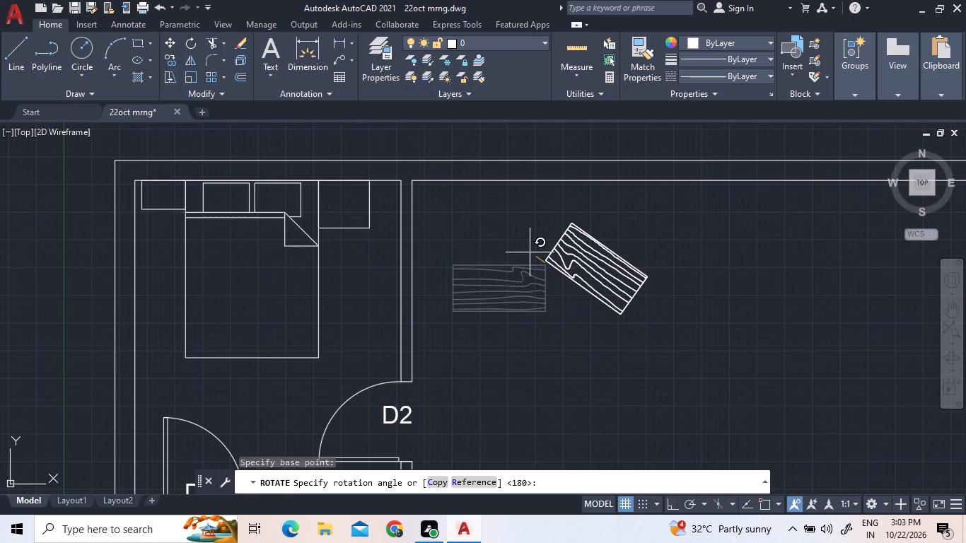
key("F8")
left_click(559, 360)
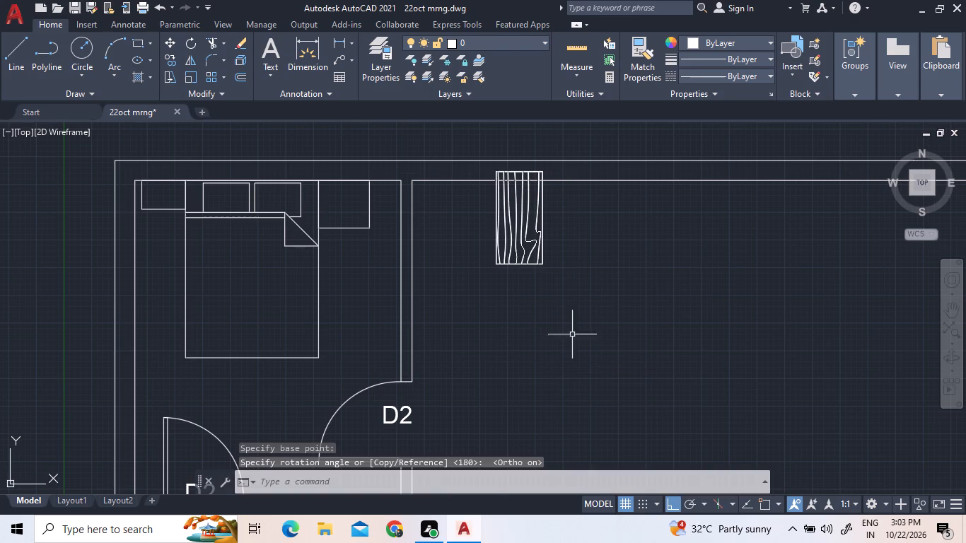
Move the rotated wood-grain block against the upper-left bedroom's right wall, between the bedside unit and door D2, with Ortho off.
left_click(579, 317)
left_click(510, 254)
right_click(549, 269)
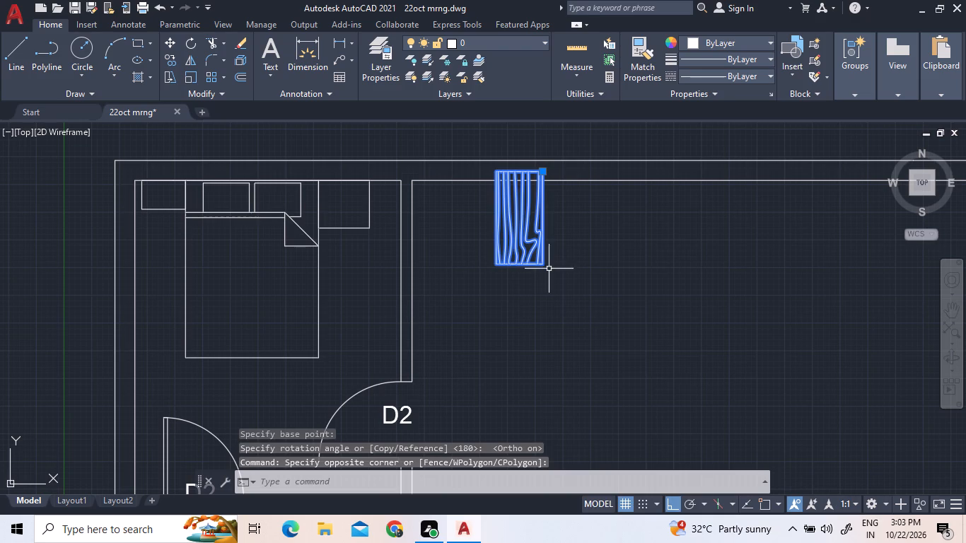
left_click(582, 285)
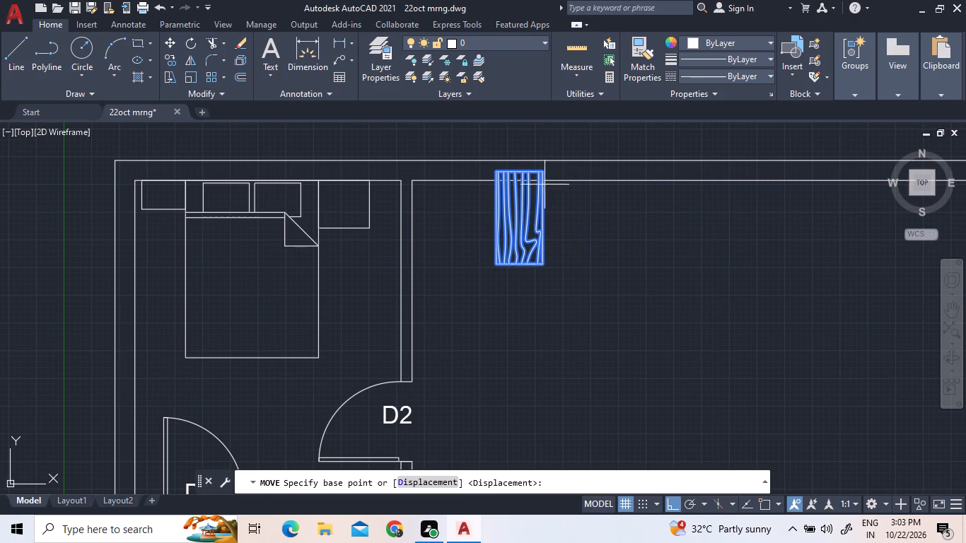
left_click(542, 170)
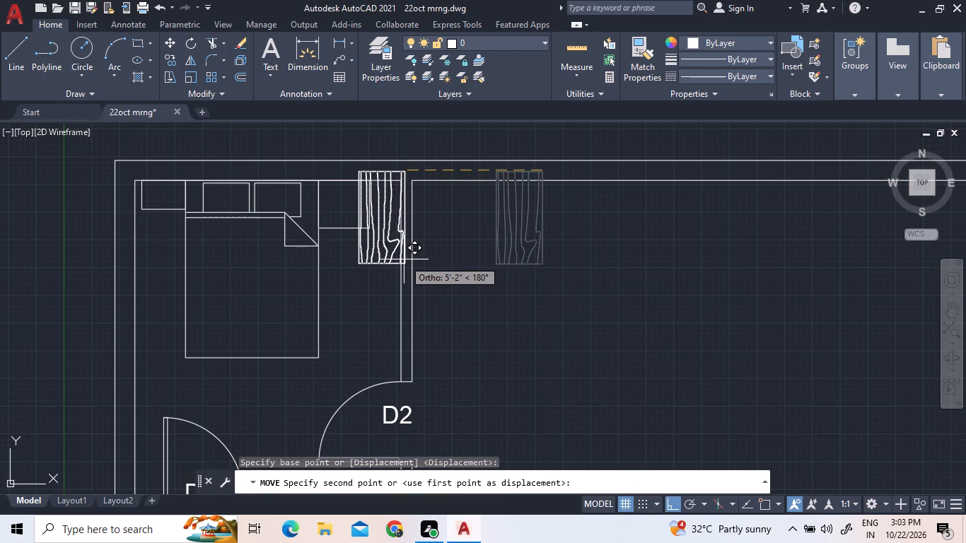
key("F8")
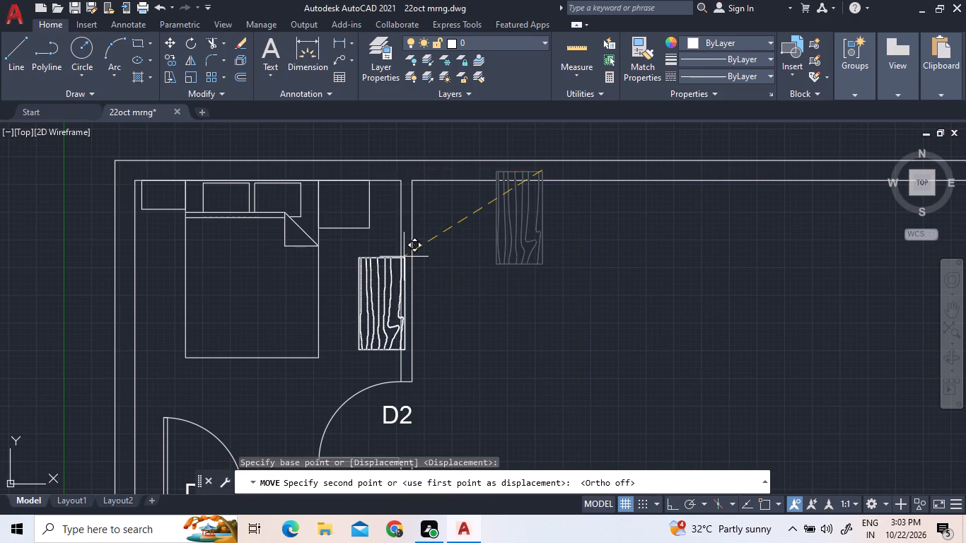
scroll(402, 256, "up", 3)
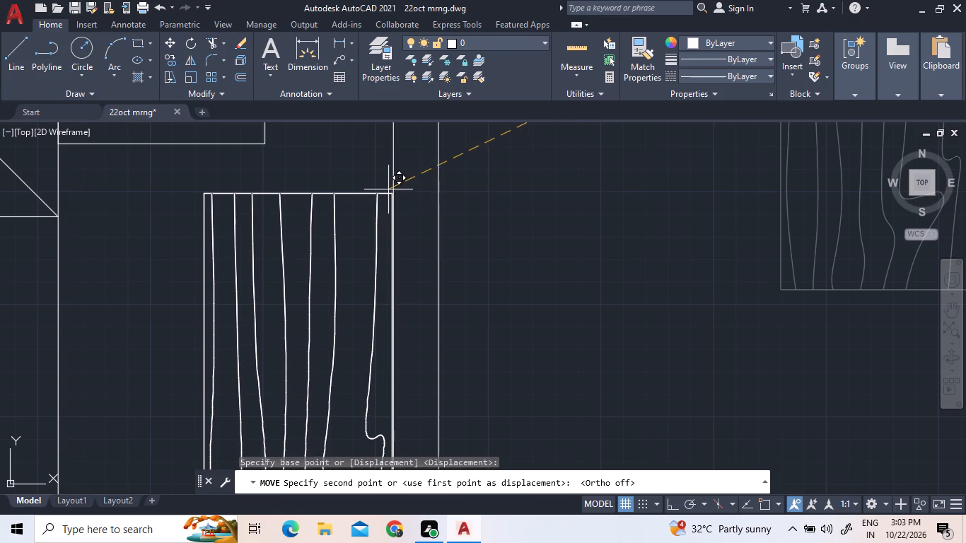
left_click(388, 189)
Copy the two sofas and square side table from the front terrace balcony into the upper-left corner of the new plan's hall.
scroll(484, 228, "down", 4)
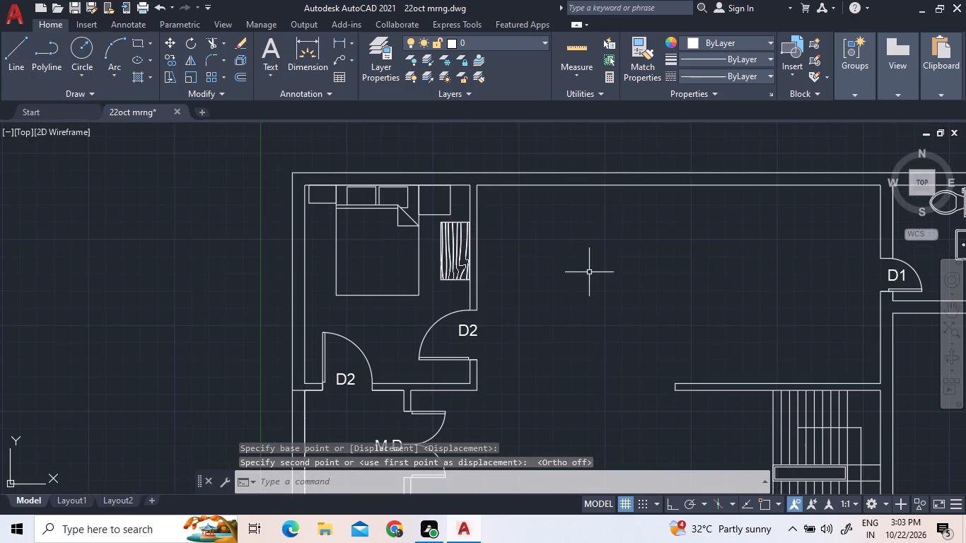
scroll(583, 272, "down", 1)
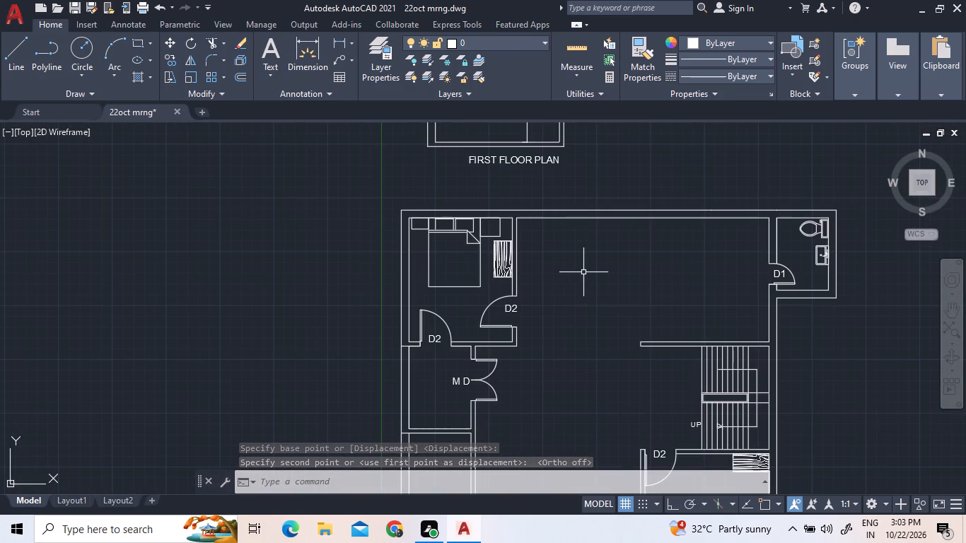
scroll(564, 296, "down", 2)
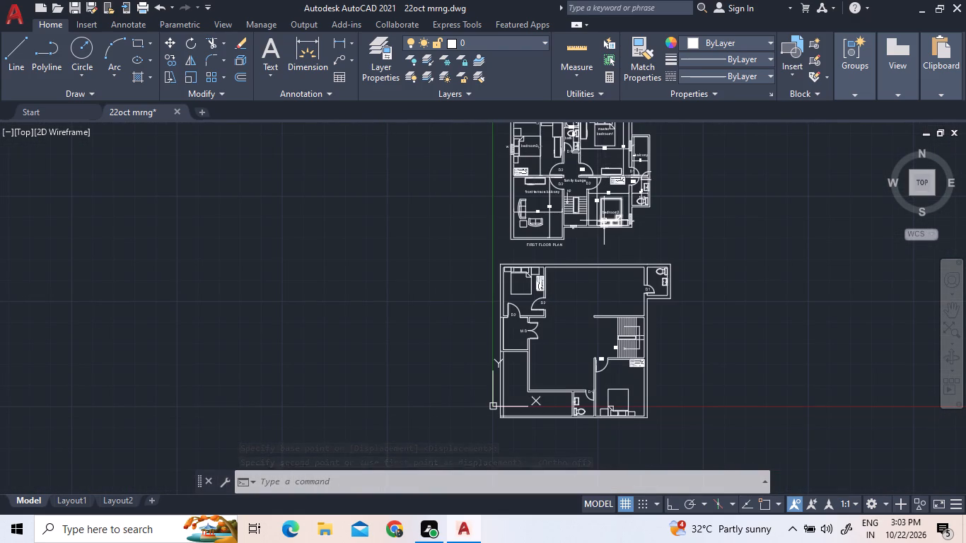
scroll(542, 219, "up", 2)
left_click(532, 250)
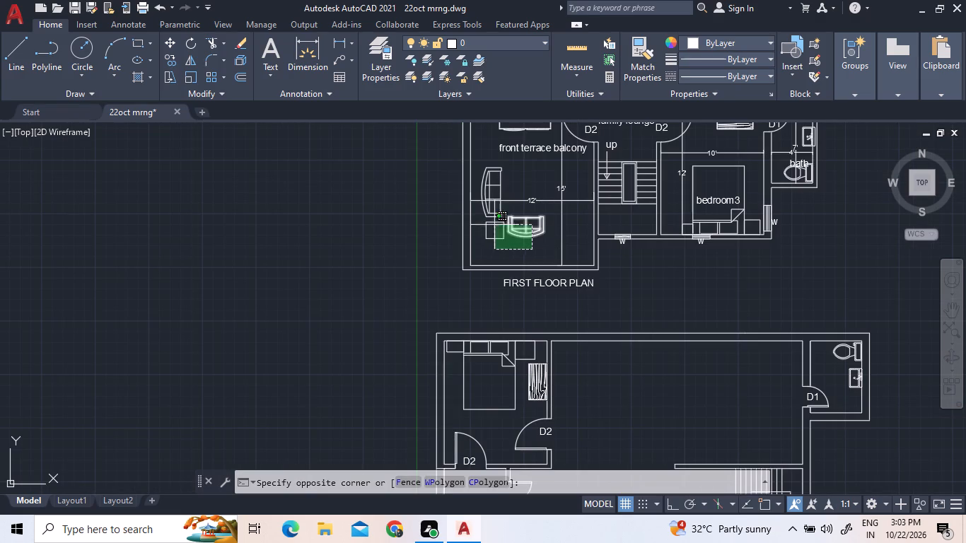
left_click(491, 213)
right_click(491, 213)
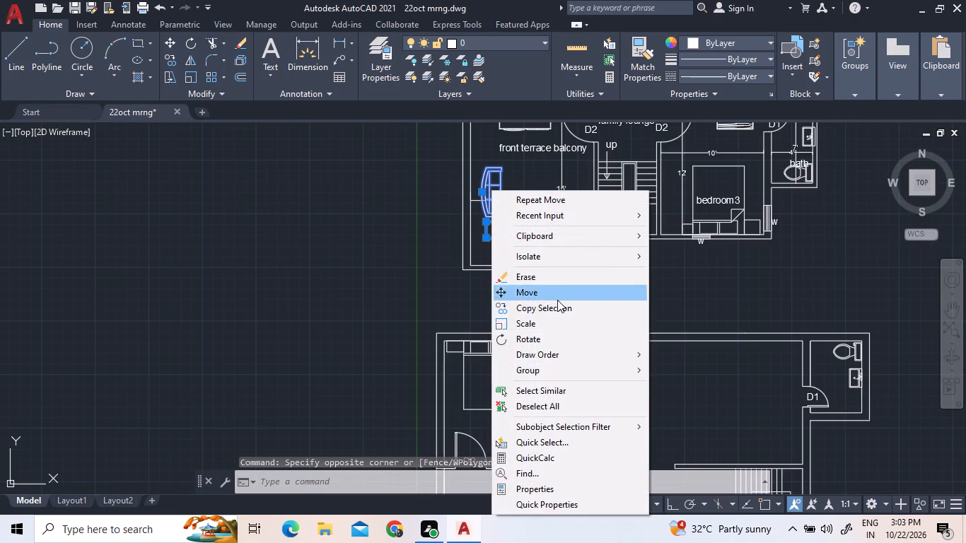
left_click(558, 301)
left_click_drag(517, 238, 520, 244)
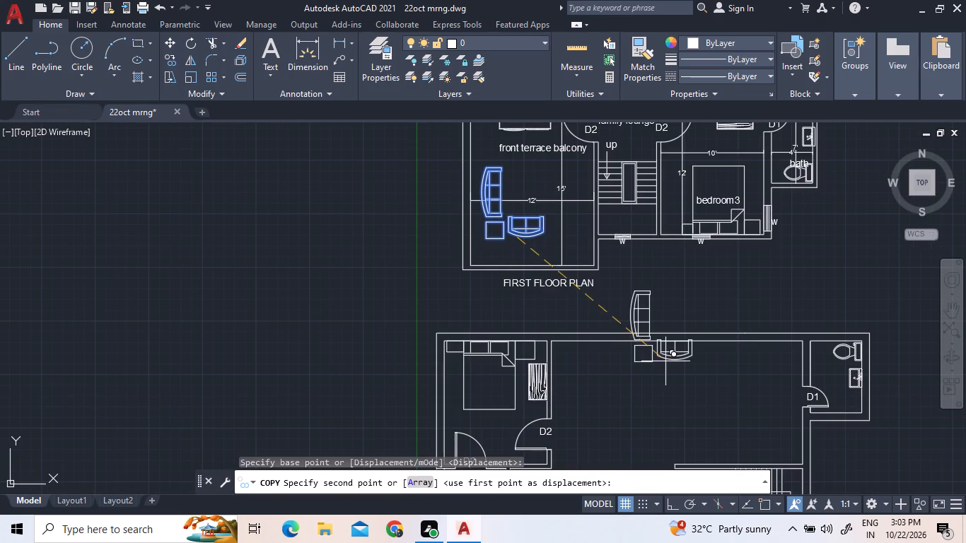
scroll(647, 355, "down", 1)
scroll(645, 448, "up", 2)
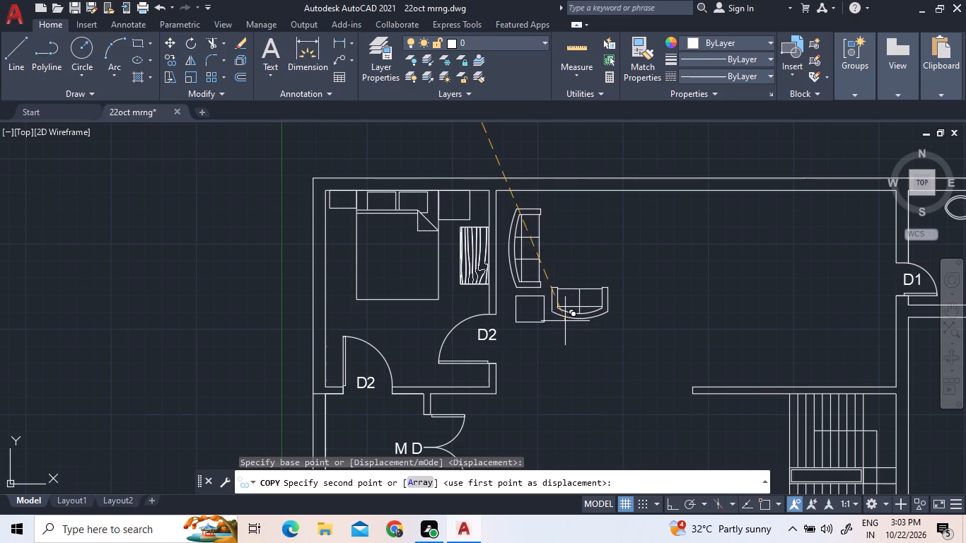
left_click(561, 311)
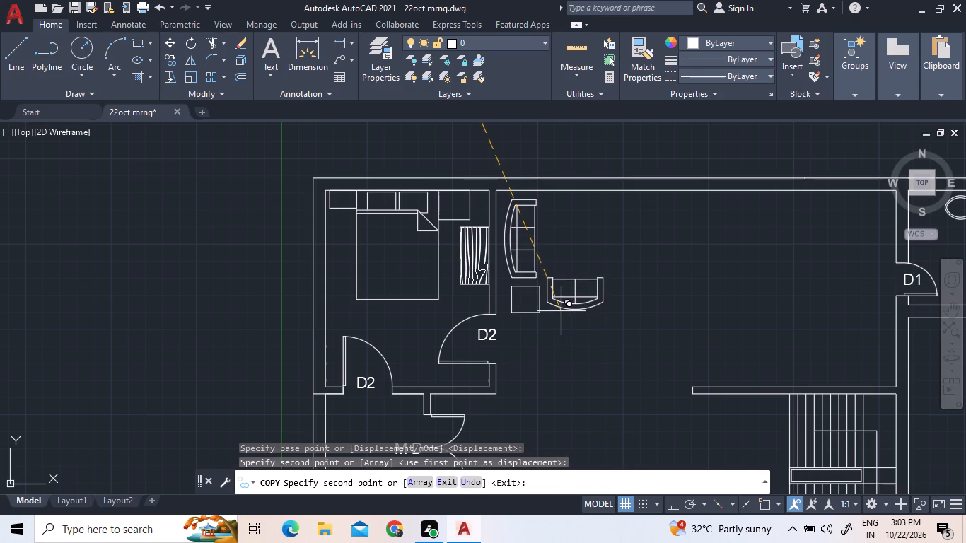
Place a second copy of the sofa set in the hall's lower-left corner, below door MD, and end the copying.
scroll(578, 323, "down", 3)
scroll(581, 429, "up", 3)
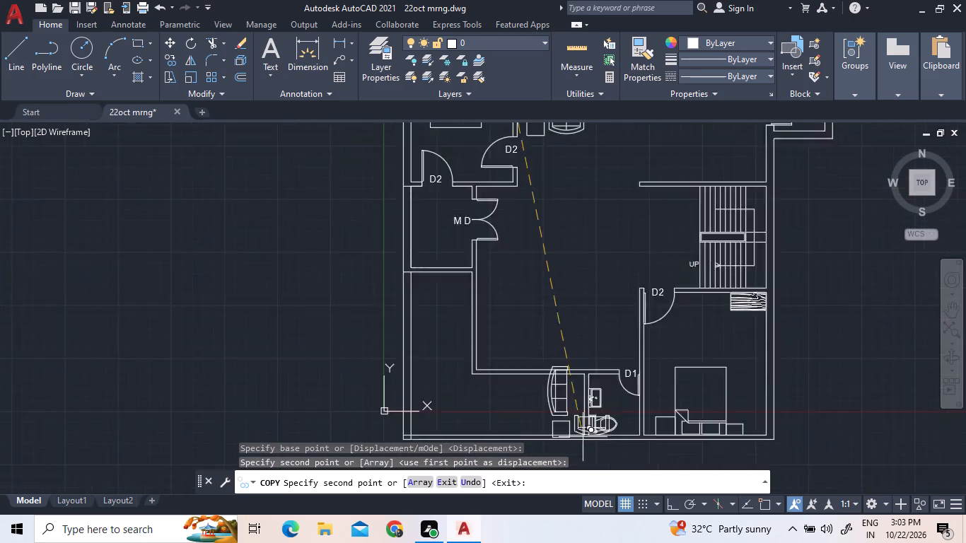
scroll(583, 436, "up", 1)
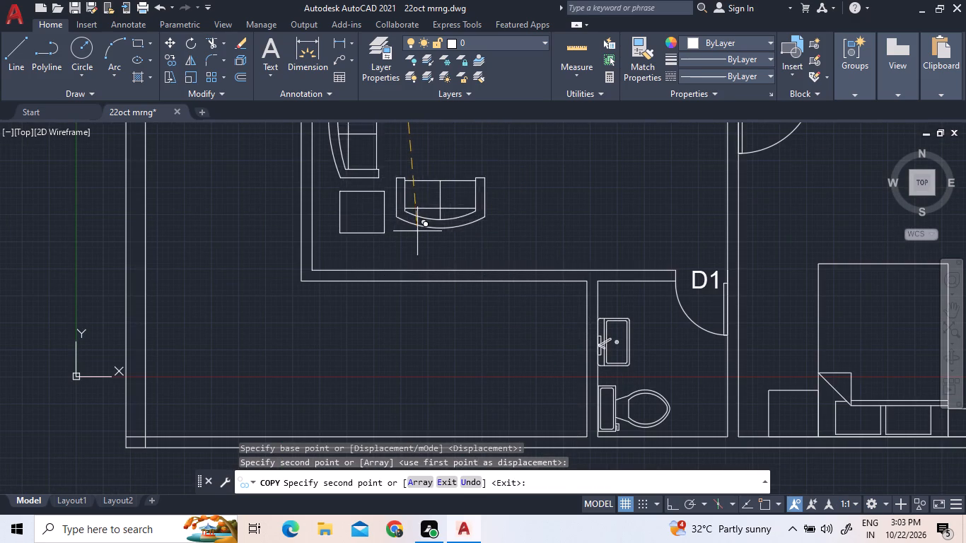
left_click(422, 249)
scroll(547, 307, "down", 1)
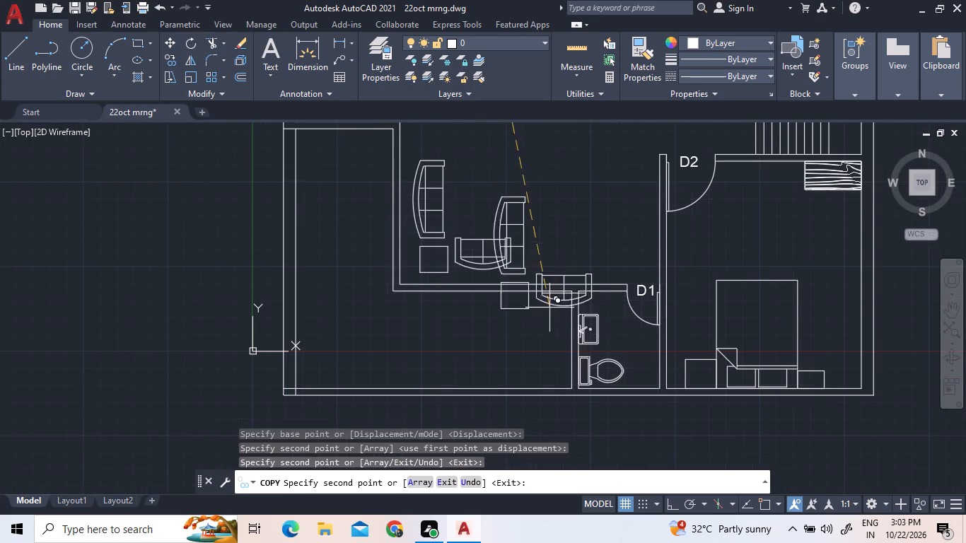
scroll(641, 403, "down", 1)
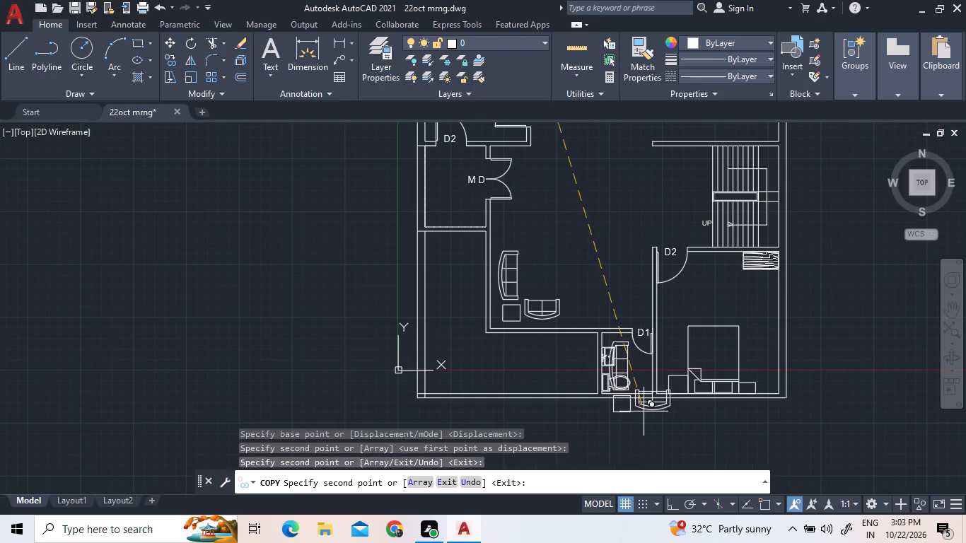
scroll(651, 418, "down", 1)
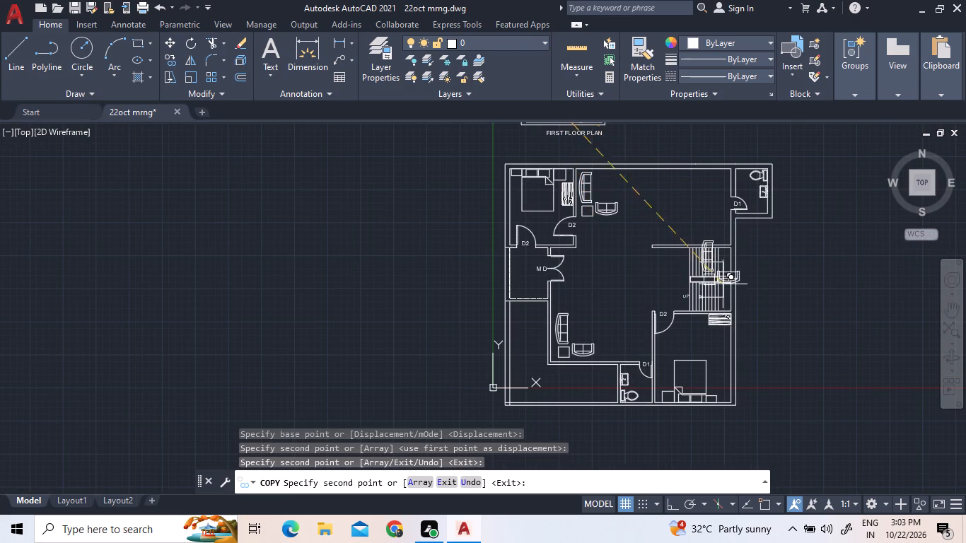
right_click(837, 299)
left_click(859, 312)
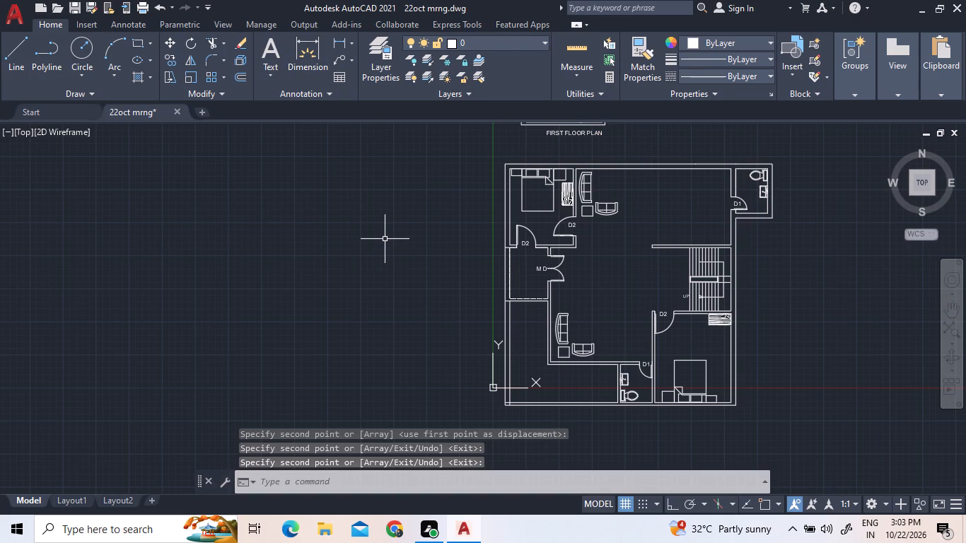
Insert the Kitchen Layout block from DesignCenter's Kitchens.dwg into the empty area left of the new plan, then close DesignCenter.
type("DC")
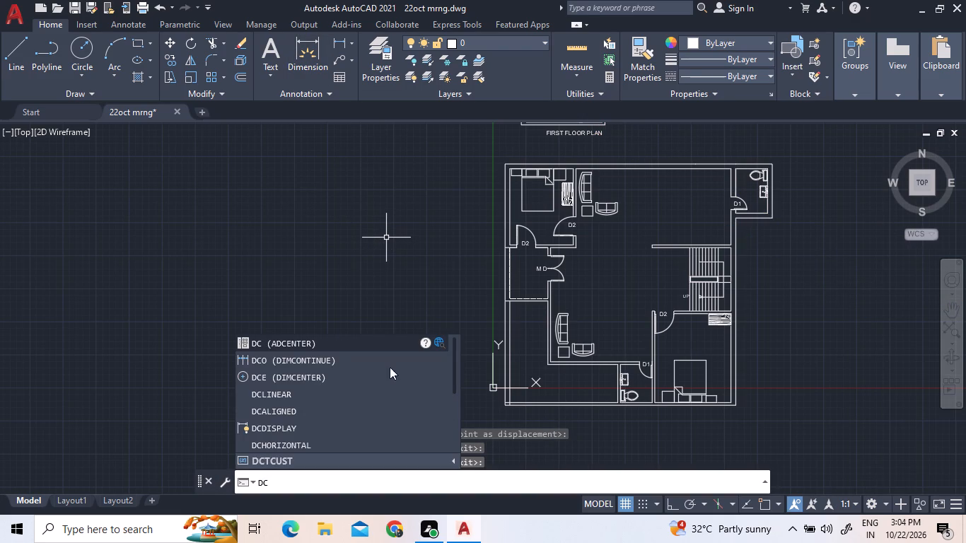
left_click(322, 339)
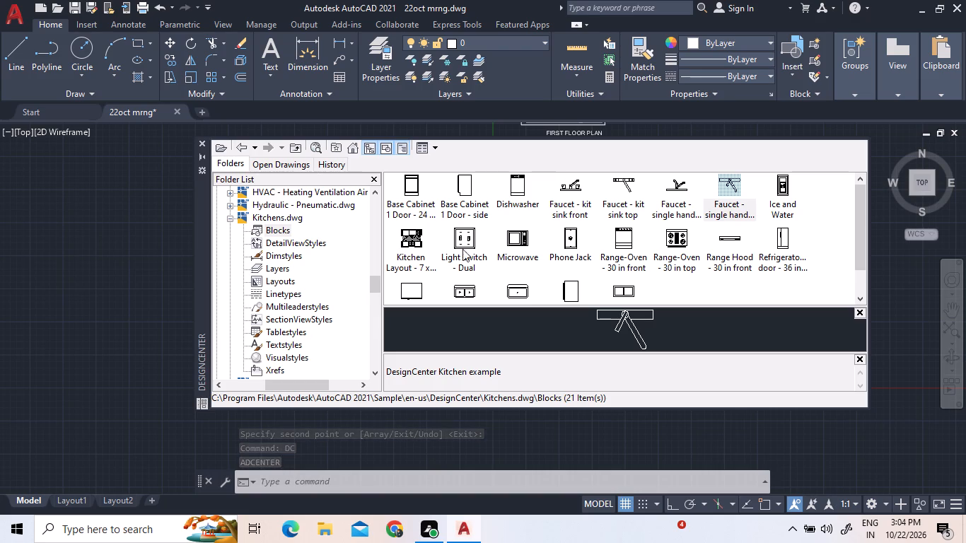
left_click_drag(409, 244, 101, 292)
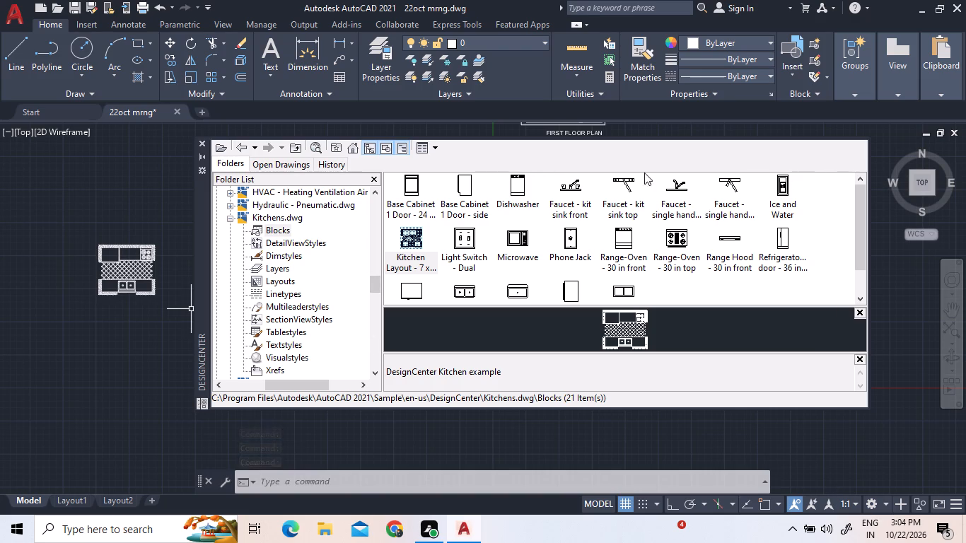
left_click(202, 140)
Move the Kitchen Layout block from the empty area into the upper-right part of the new plan's hall, above the staircase wall.
left_click_drag(121, 273, 602, 249)
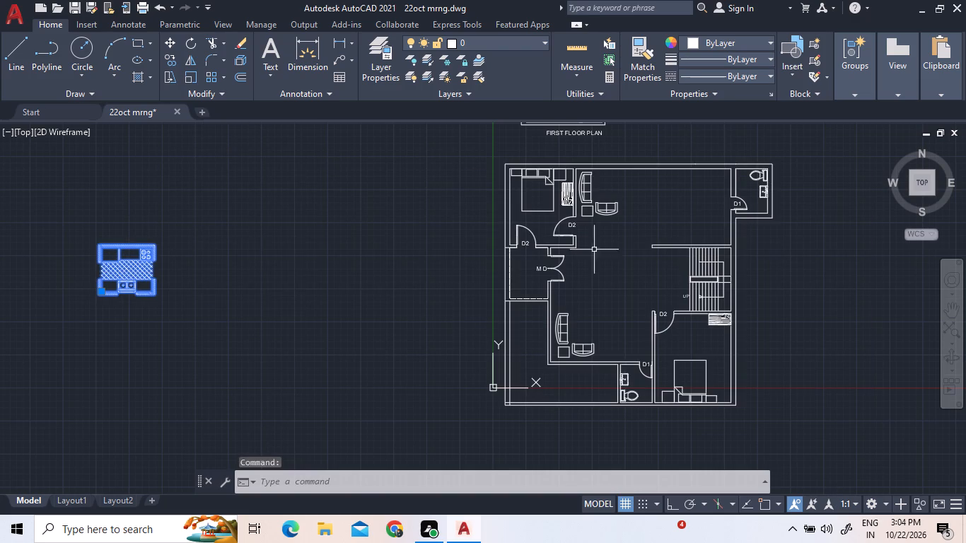
left_click_drag(602, 249, 606, 247)
right_click(120, 257)
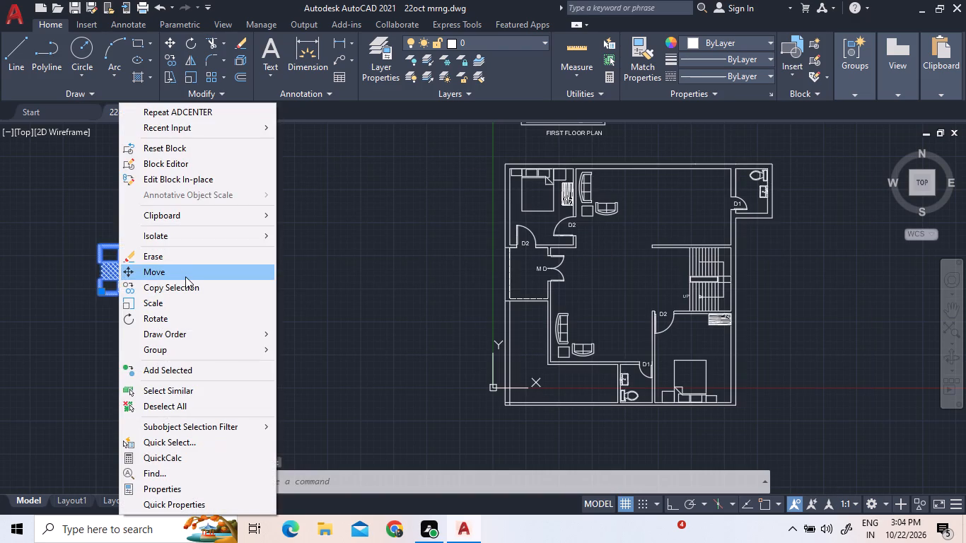
left_click(187, 275)
left_click(128, 267)
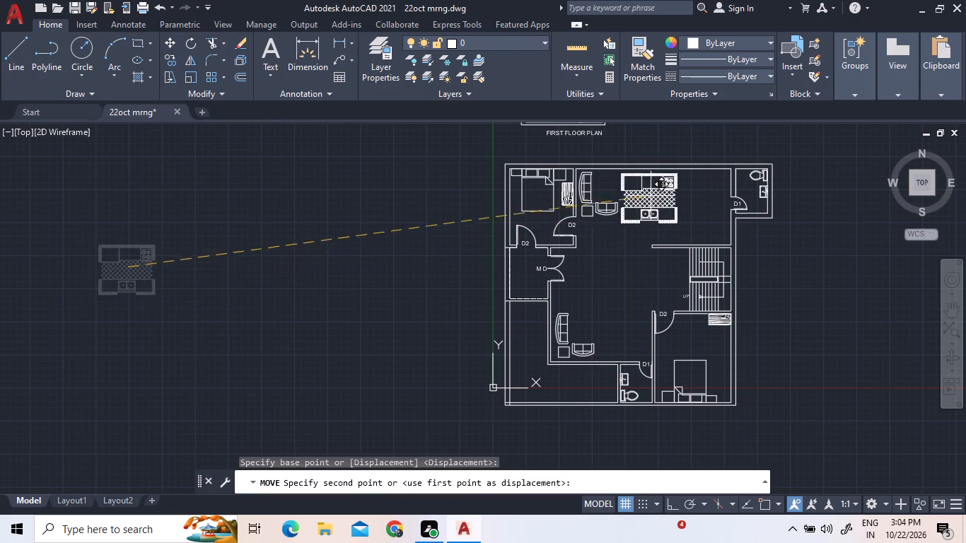
scroll(695, 187, "up", 3)
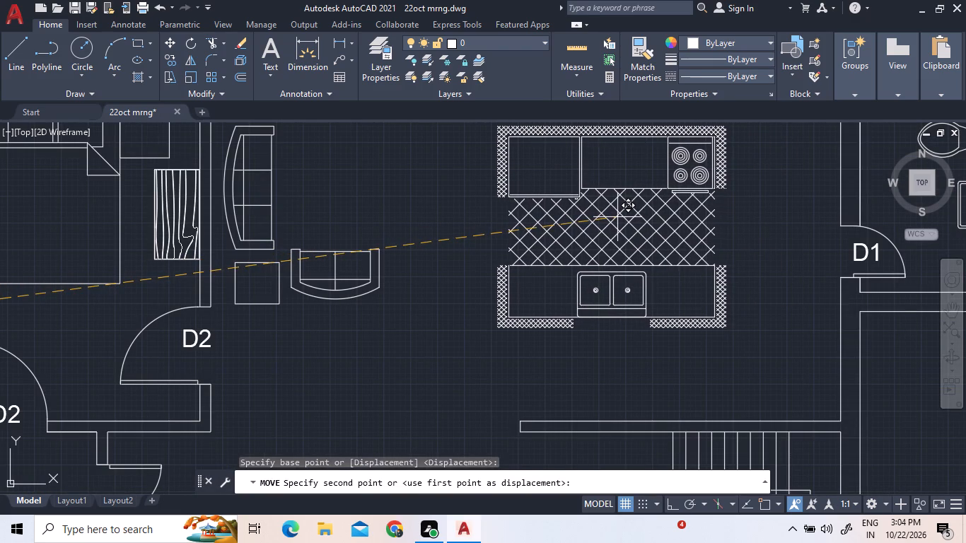
left_click(620, 234)
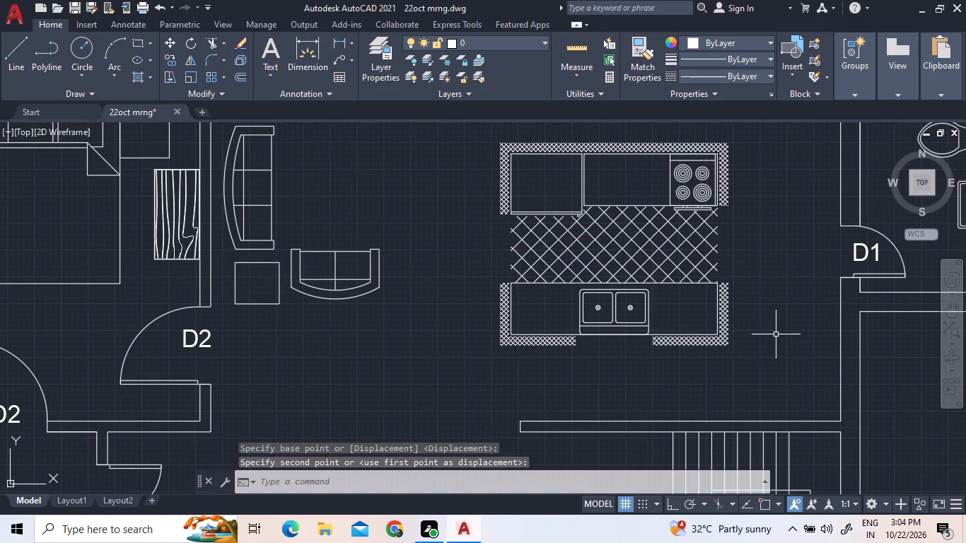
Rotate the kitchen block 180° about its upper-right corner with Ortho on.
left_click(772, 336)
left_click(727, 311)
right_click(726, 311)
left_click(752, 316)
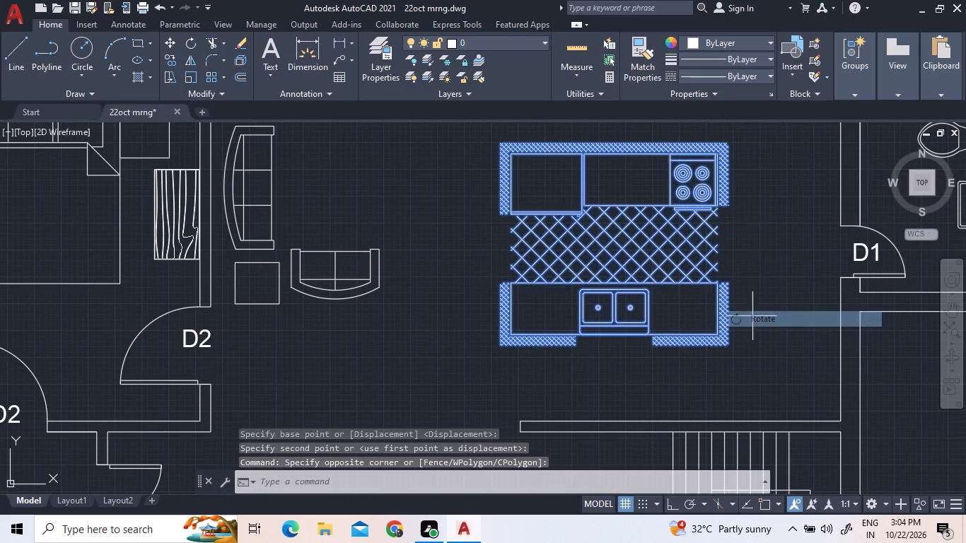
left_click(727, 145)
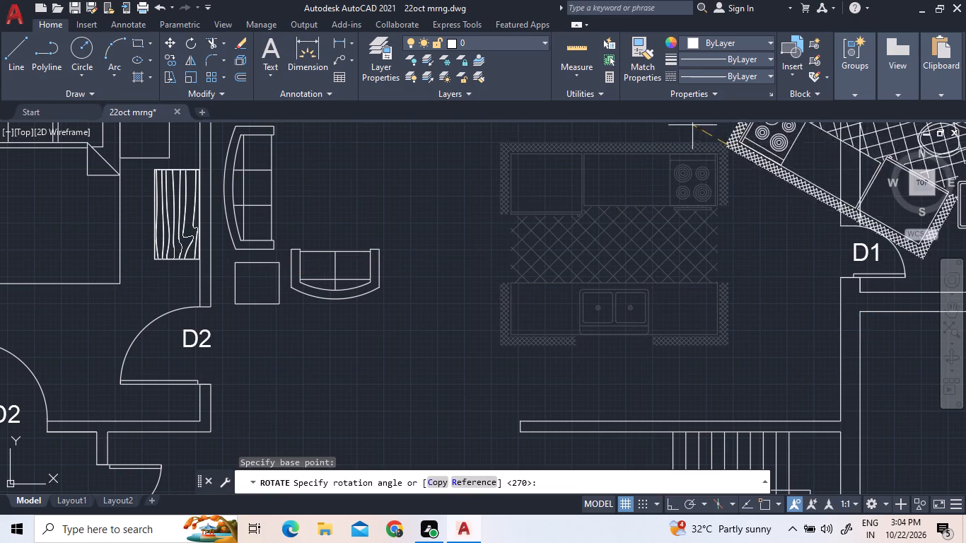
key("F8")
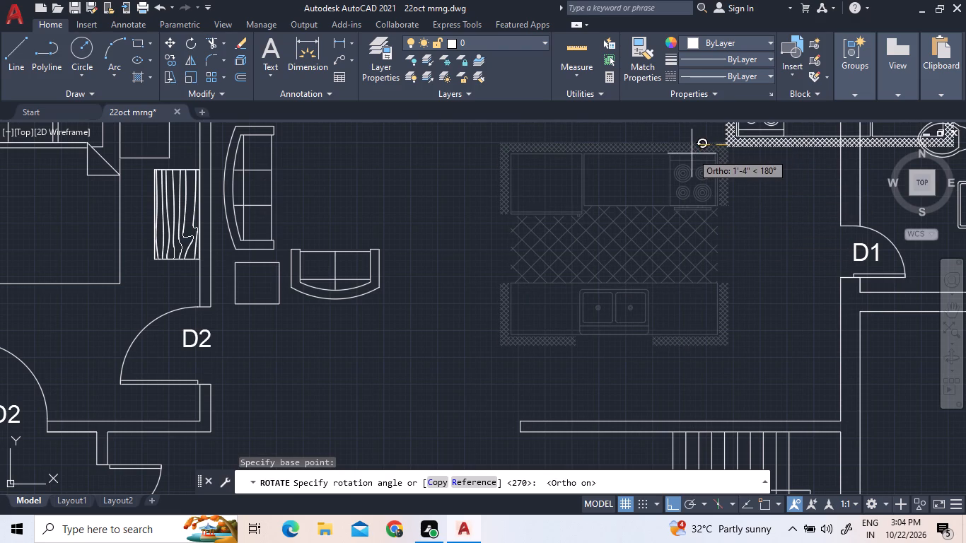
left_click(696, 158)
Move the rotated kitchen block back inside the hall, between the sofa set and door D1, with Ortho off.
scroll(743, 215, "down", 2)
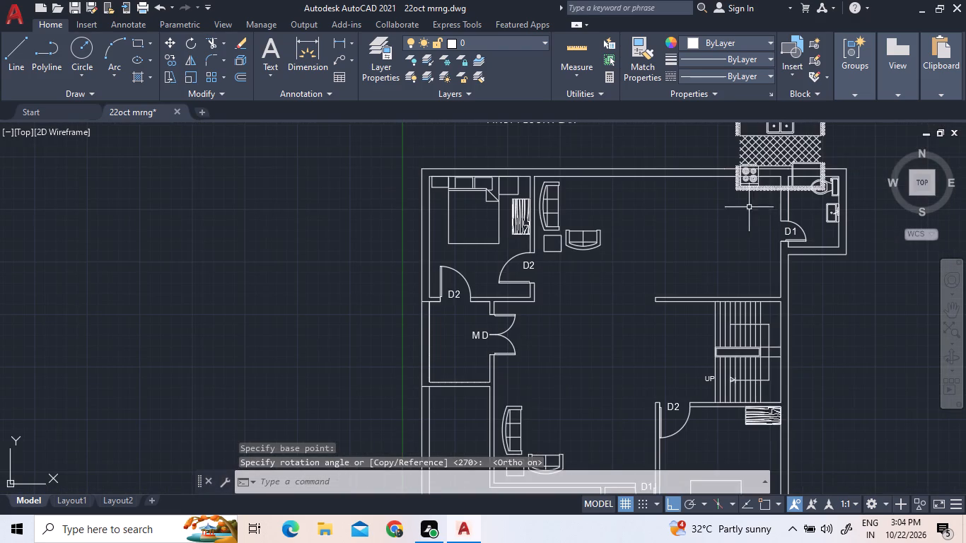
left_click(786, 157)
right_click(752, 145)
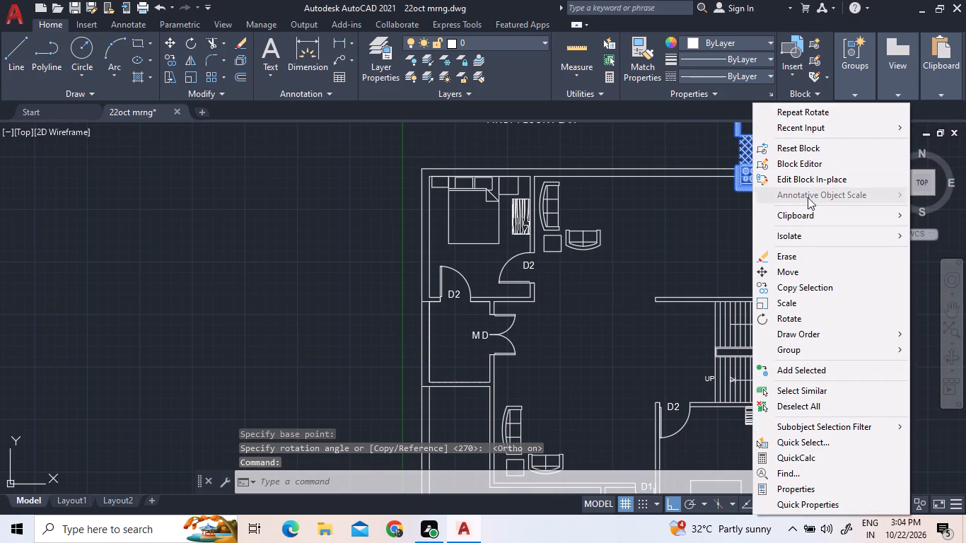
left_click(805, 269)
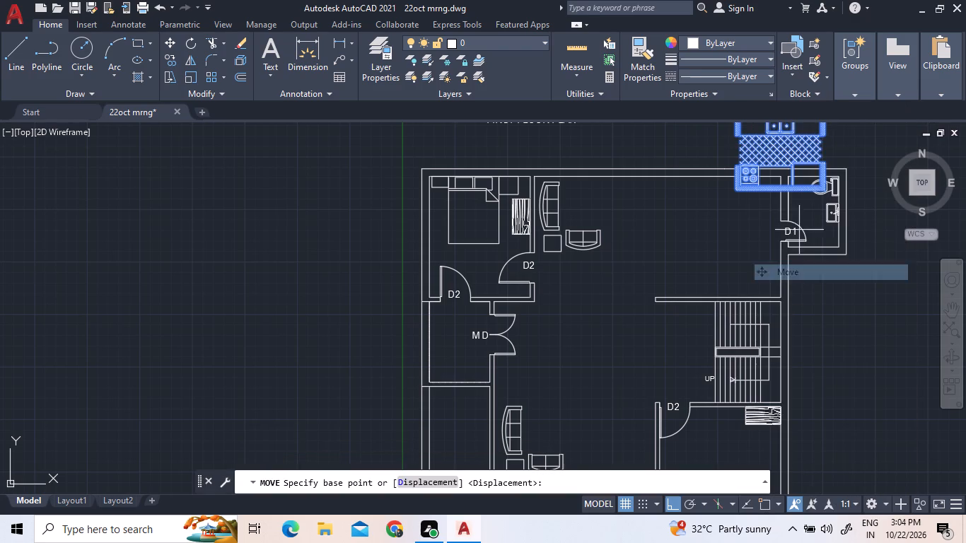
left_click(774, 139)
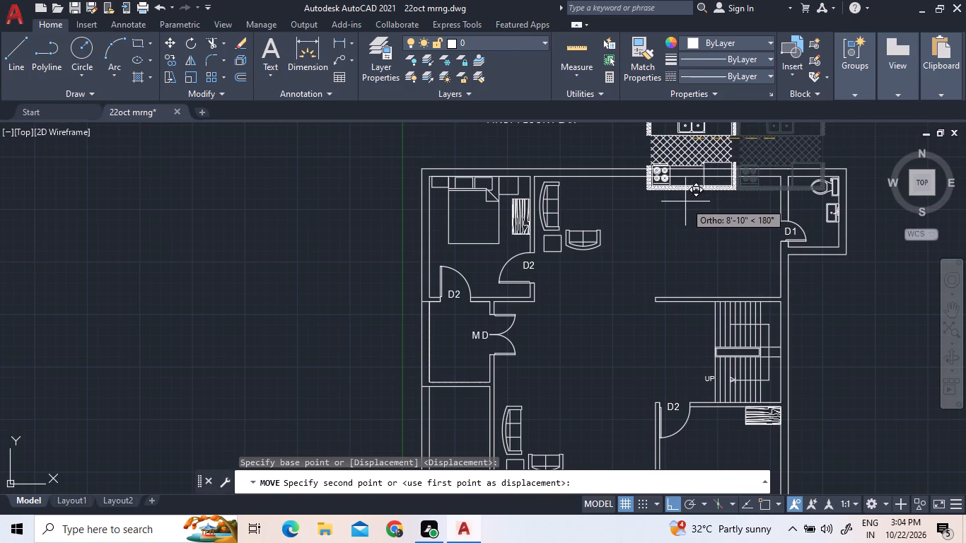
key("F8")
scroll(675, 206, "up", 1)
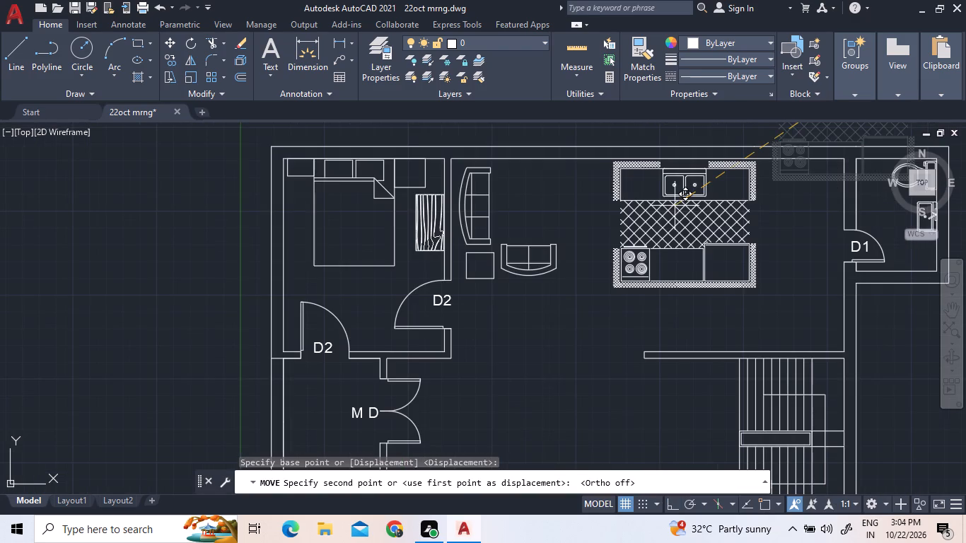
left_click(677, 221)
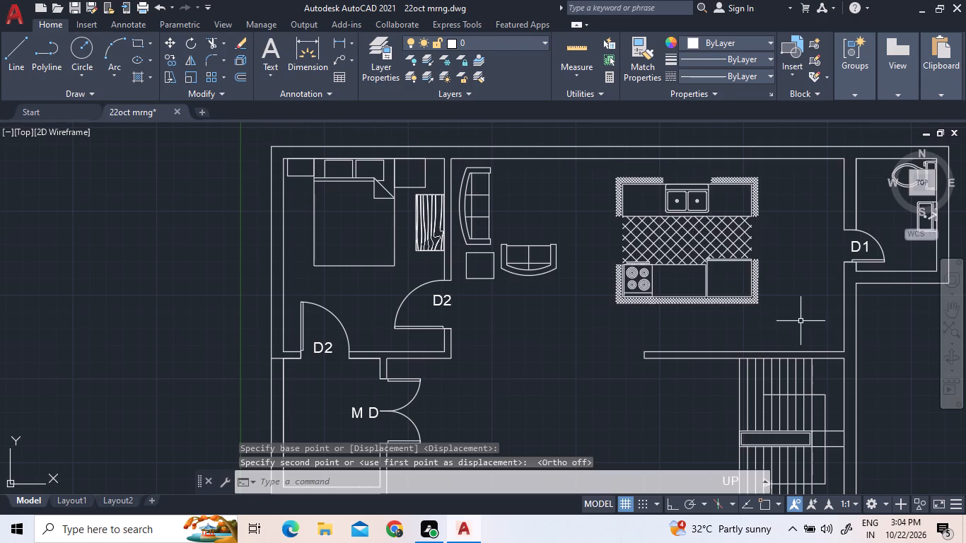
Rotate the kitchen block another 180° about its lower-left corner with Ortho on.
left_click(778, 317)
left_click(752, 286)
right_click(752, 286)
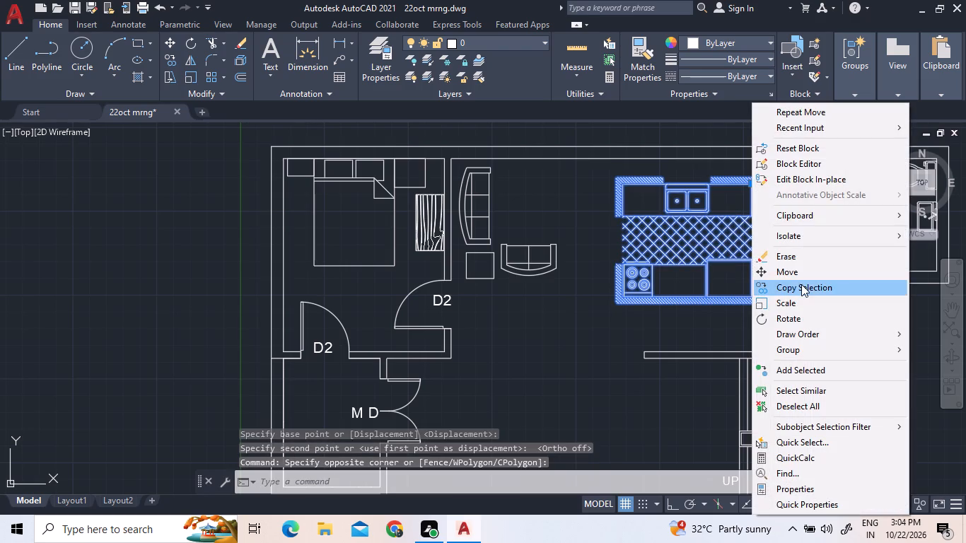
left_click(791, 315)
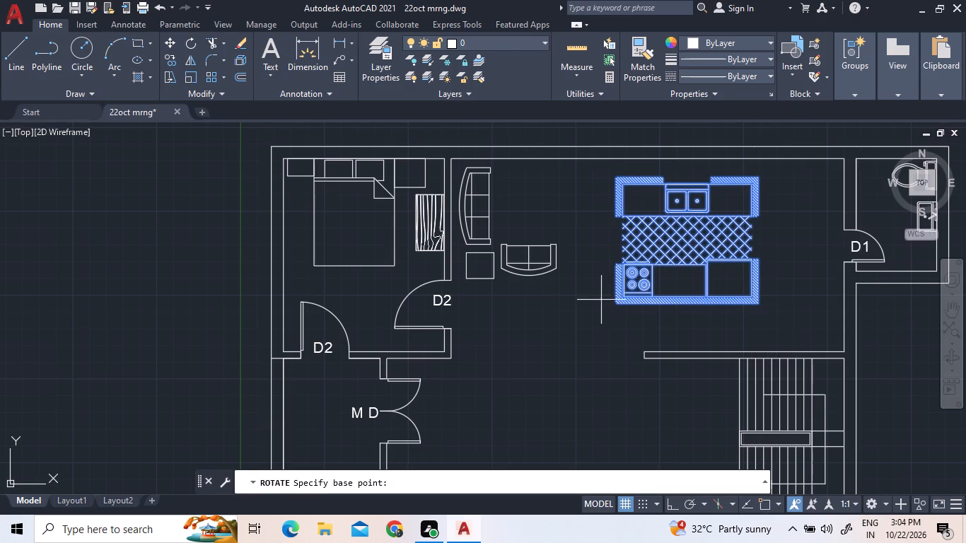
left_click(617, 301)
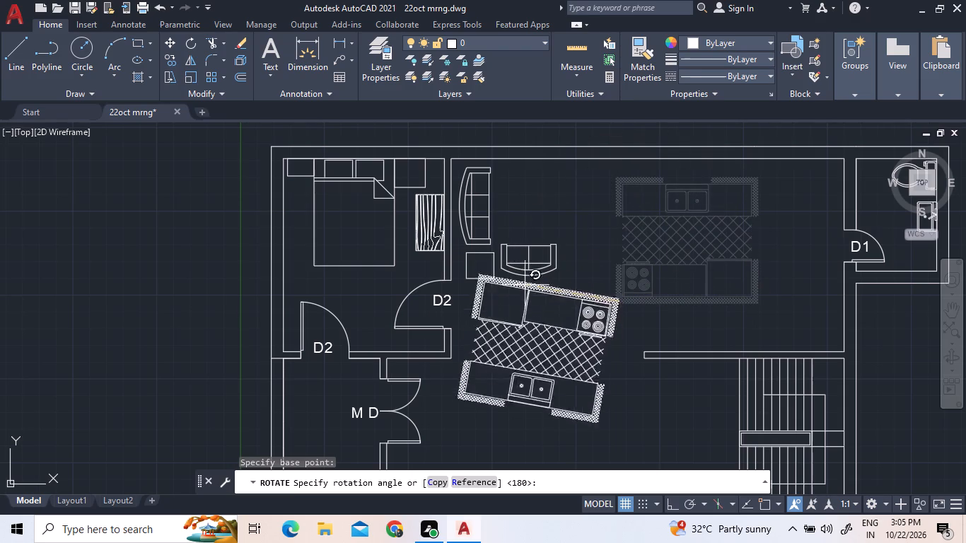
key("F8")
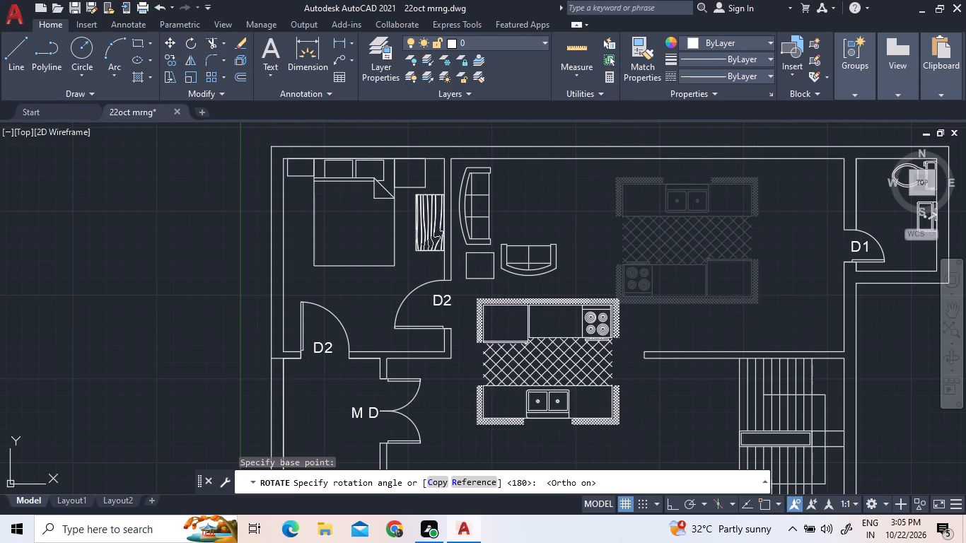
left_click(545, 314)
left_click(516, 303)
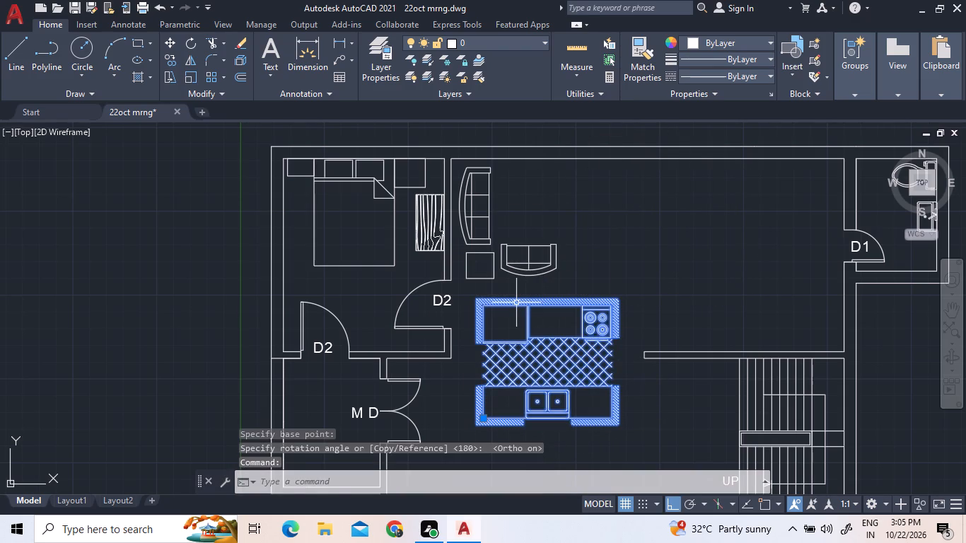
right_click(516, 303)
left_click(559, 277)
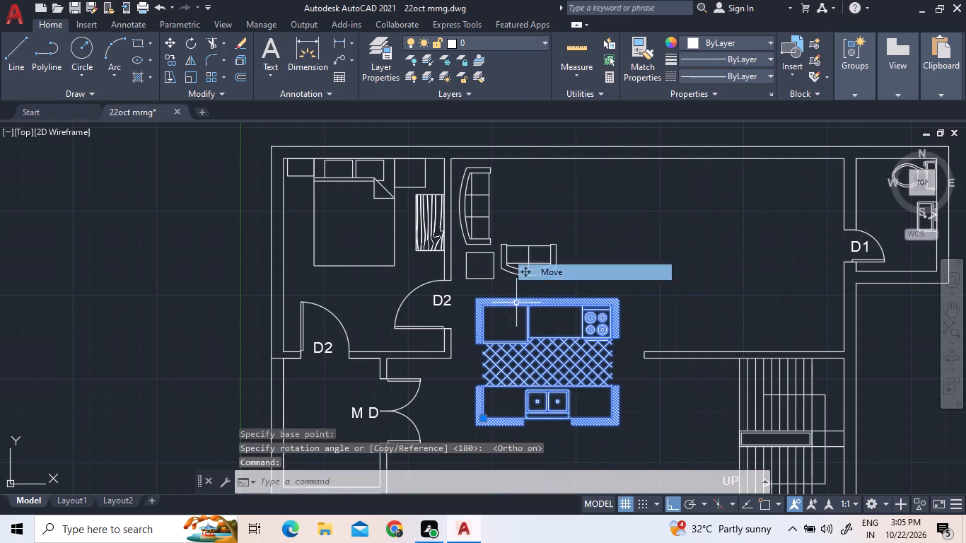
Mirror the kitchen block about a vertical line along its right edge and erase the source object.
left_click(191, 59)
left_click(190, 59)
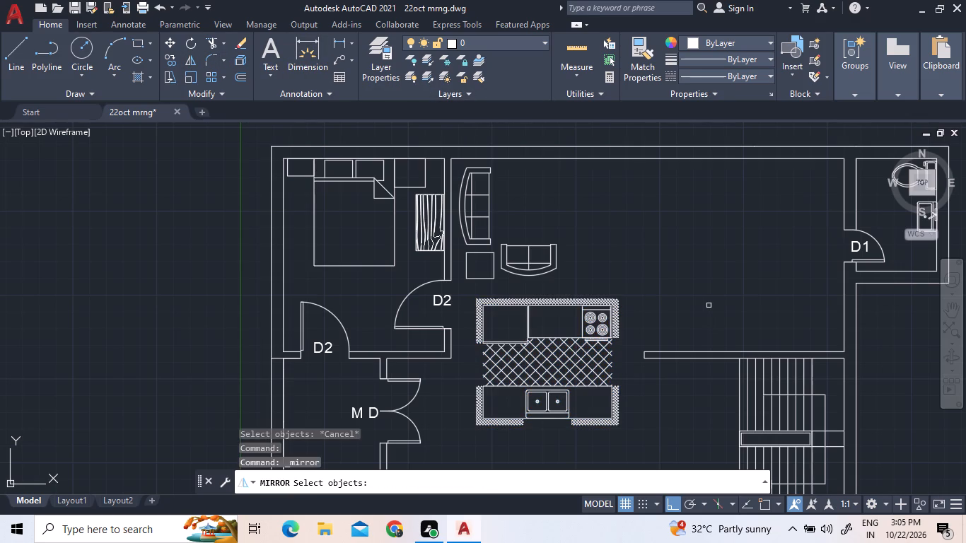
left_click(593, 295)
left_click(542, 320)
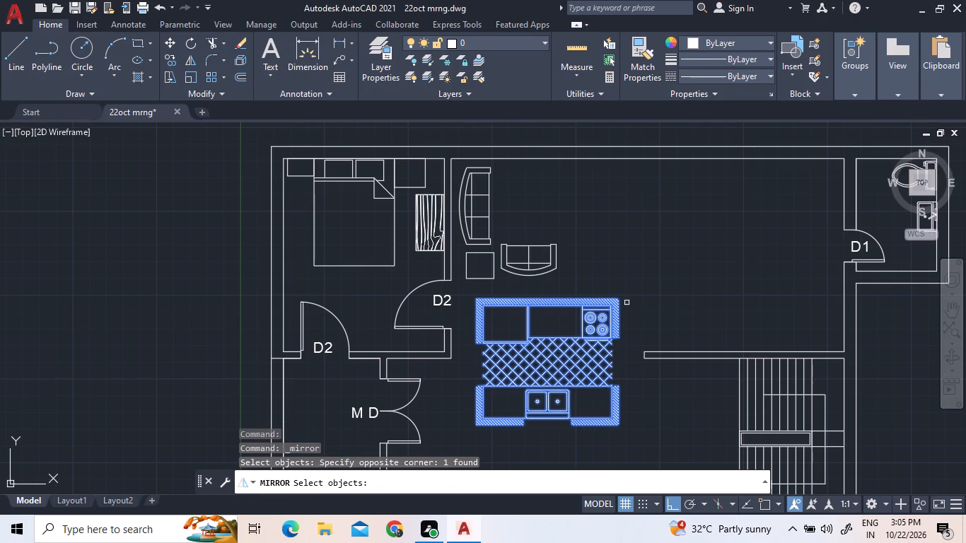
right_click(619, 300)
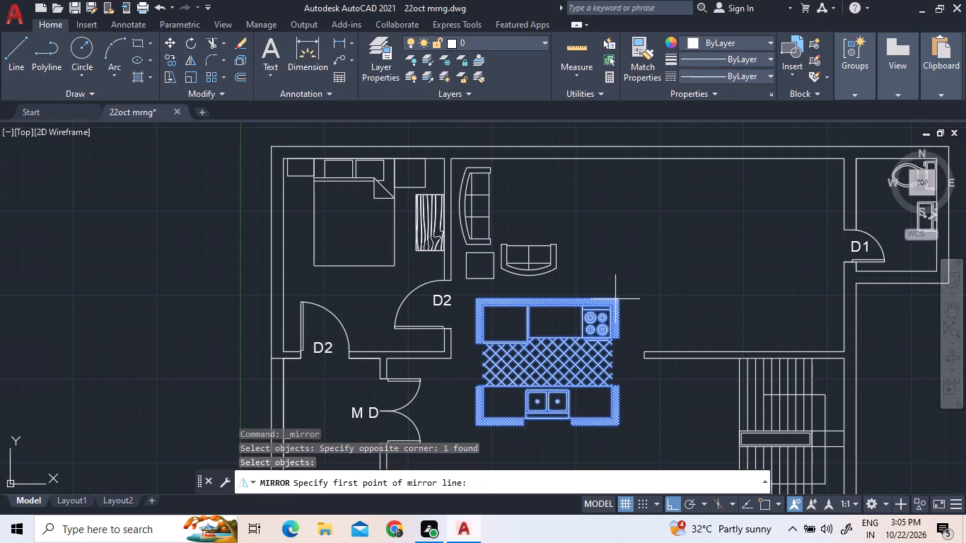
left_click(618, 298)
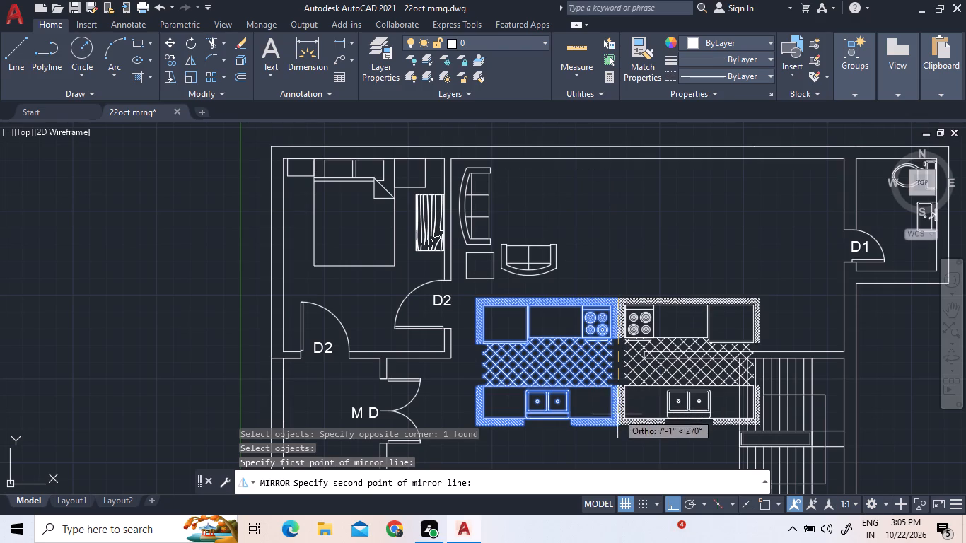
left_click(617, 421)
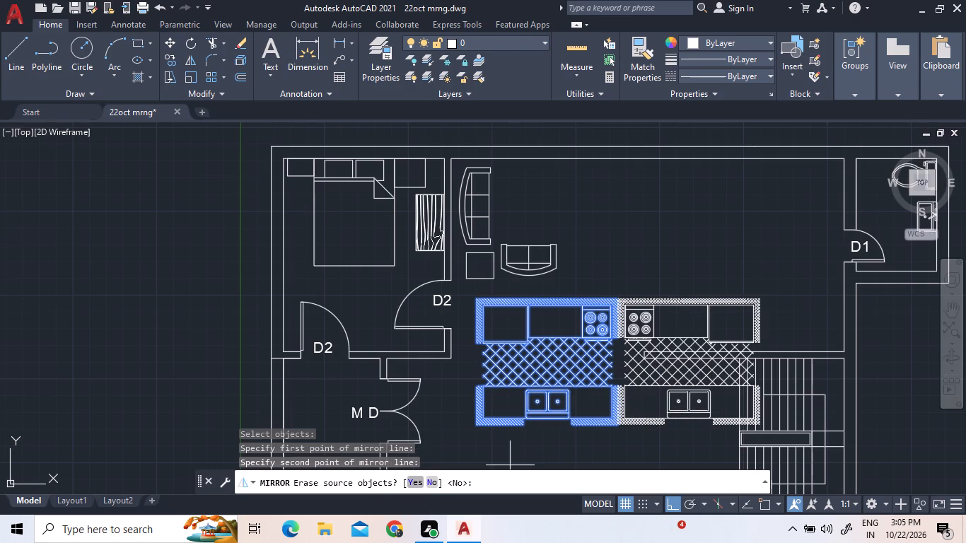
left_click(409, 475)
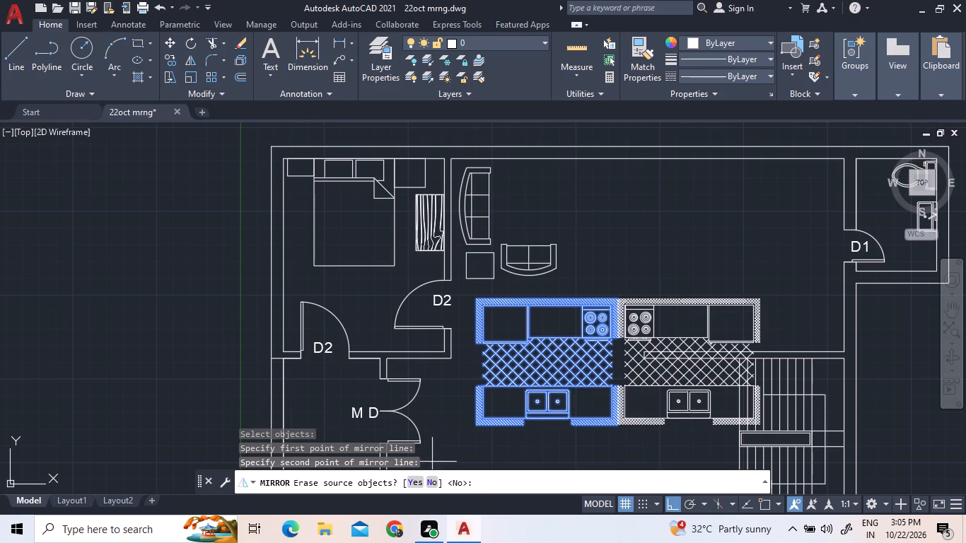
left_click(414, 479)
Move the mirrored kitchen block straight up by its upper-left corner so it sits against the hall's top wall.
left_click(711, 315)
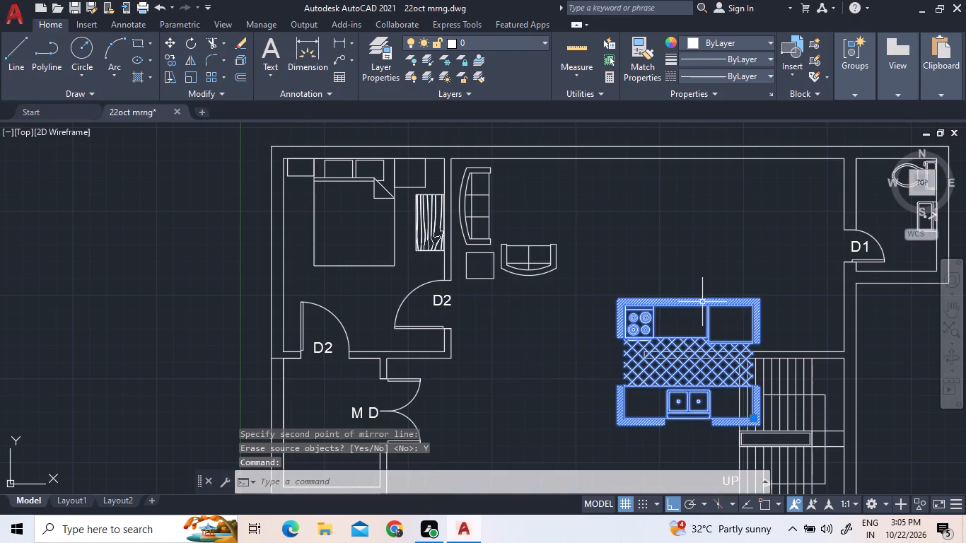
left_click(702, 300)
right_click(702, 298)
left_click(766, 267)
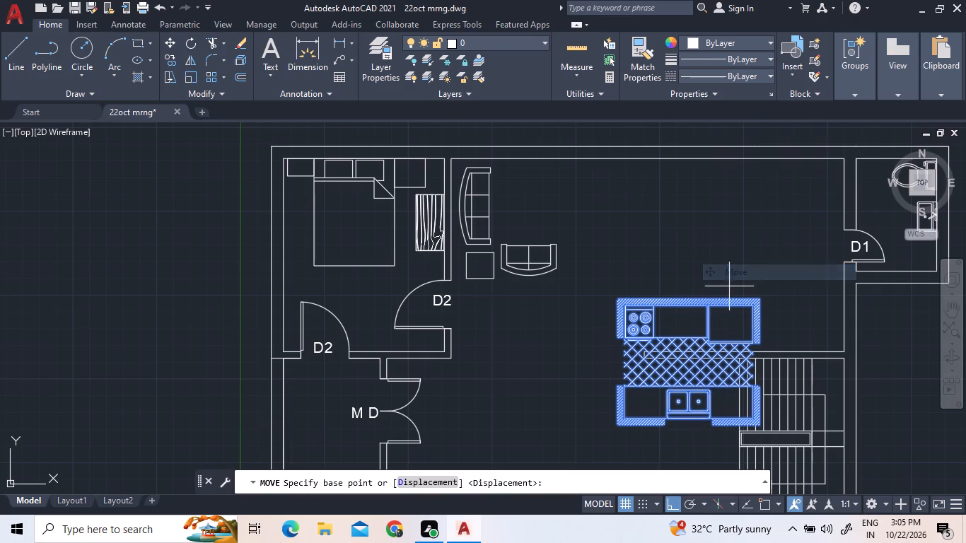
left_click(617, 300)
scroll(615, 158, "up", 2)
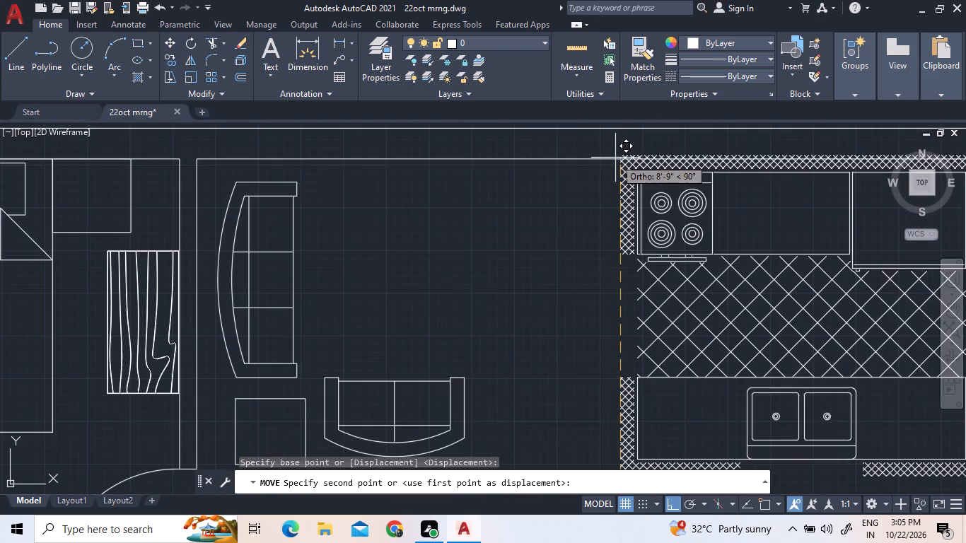
left_click(618, 161)
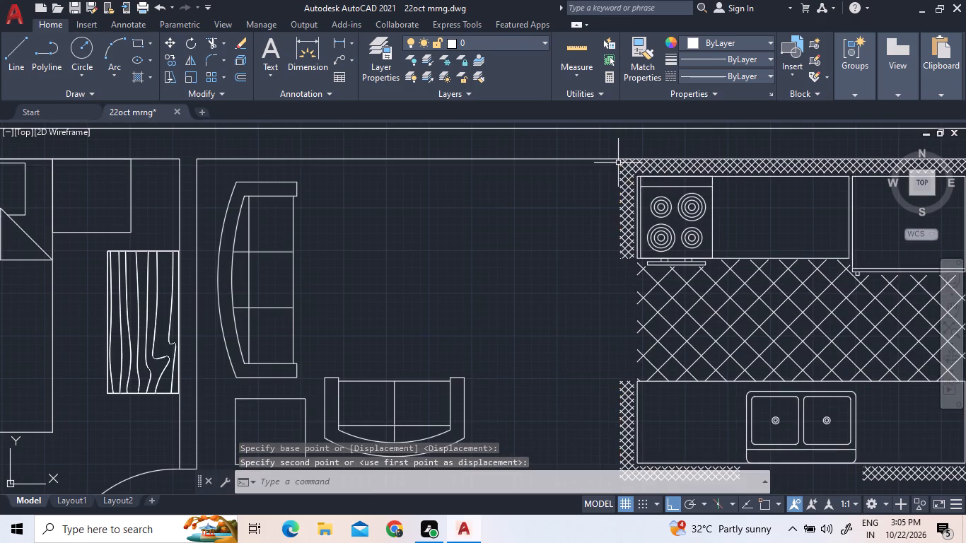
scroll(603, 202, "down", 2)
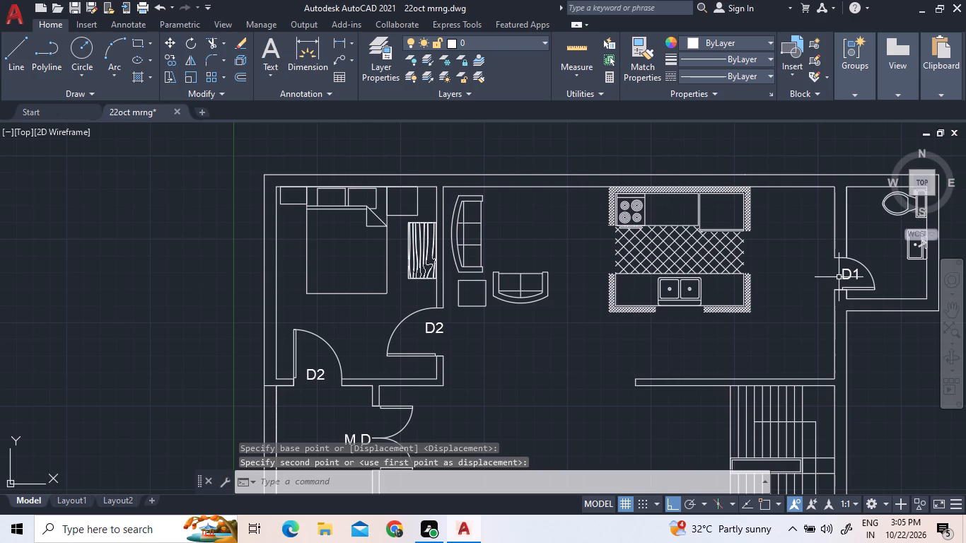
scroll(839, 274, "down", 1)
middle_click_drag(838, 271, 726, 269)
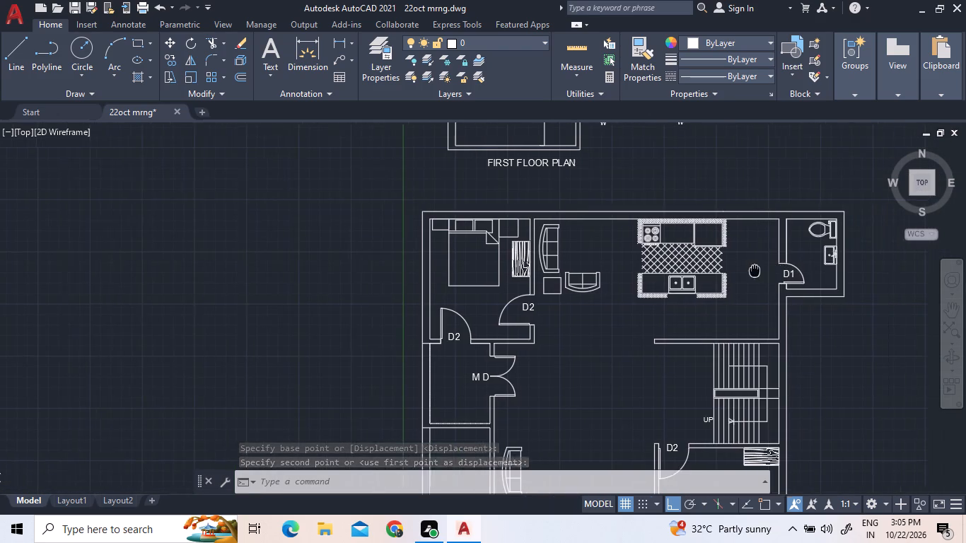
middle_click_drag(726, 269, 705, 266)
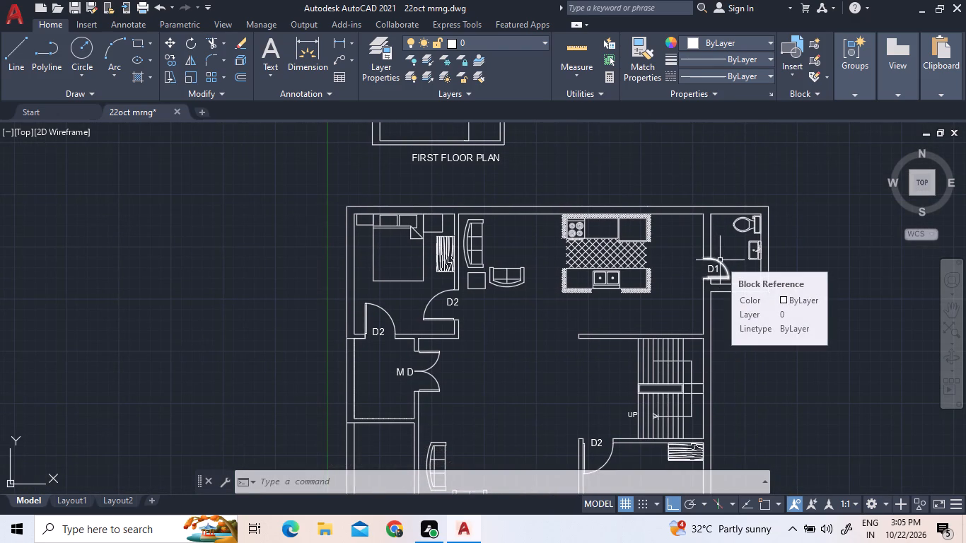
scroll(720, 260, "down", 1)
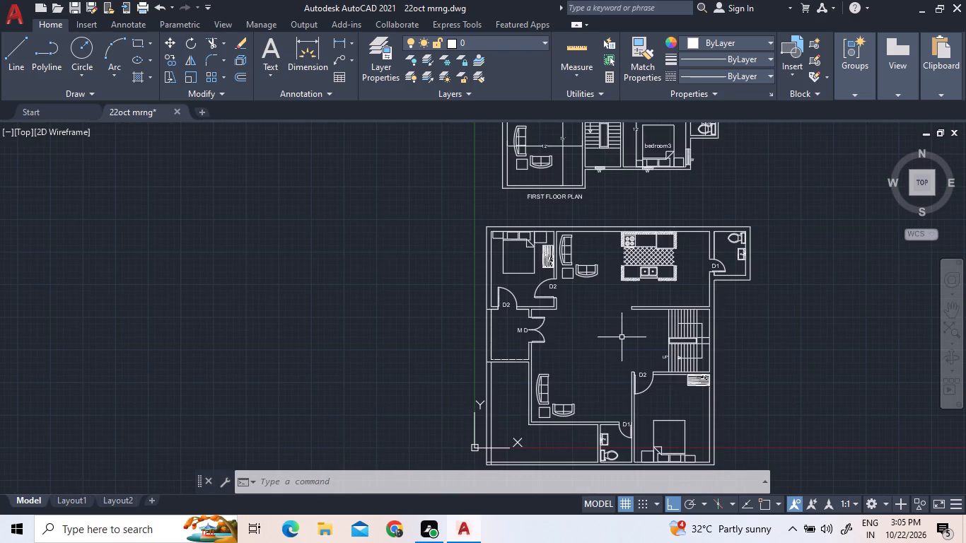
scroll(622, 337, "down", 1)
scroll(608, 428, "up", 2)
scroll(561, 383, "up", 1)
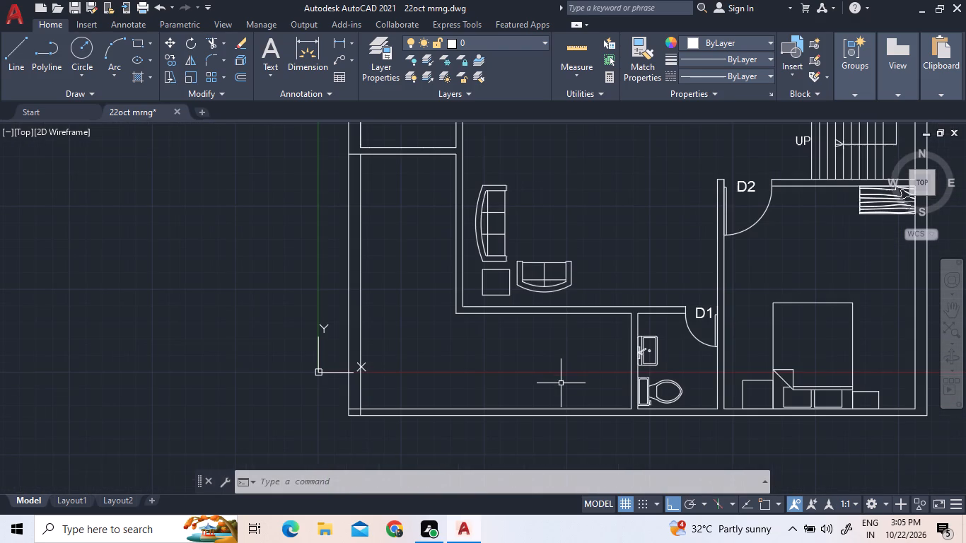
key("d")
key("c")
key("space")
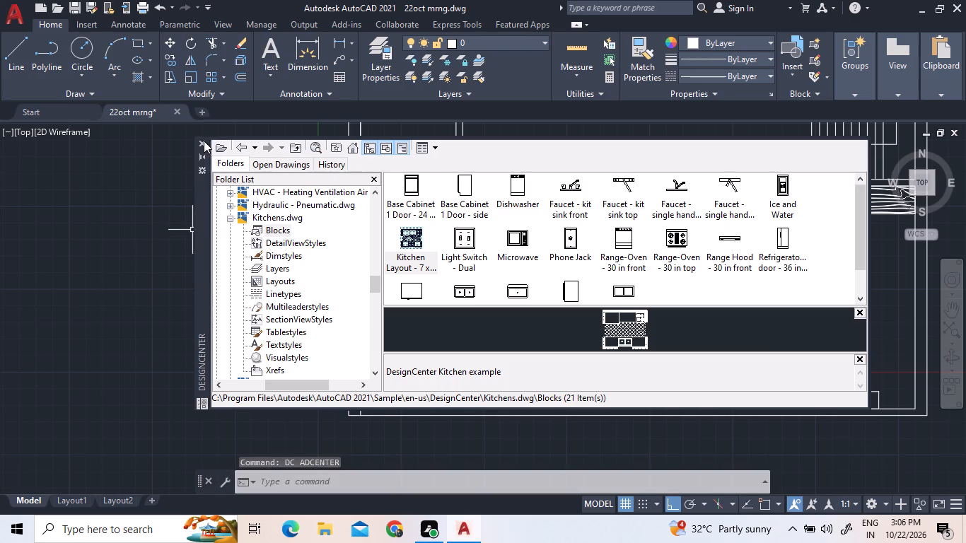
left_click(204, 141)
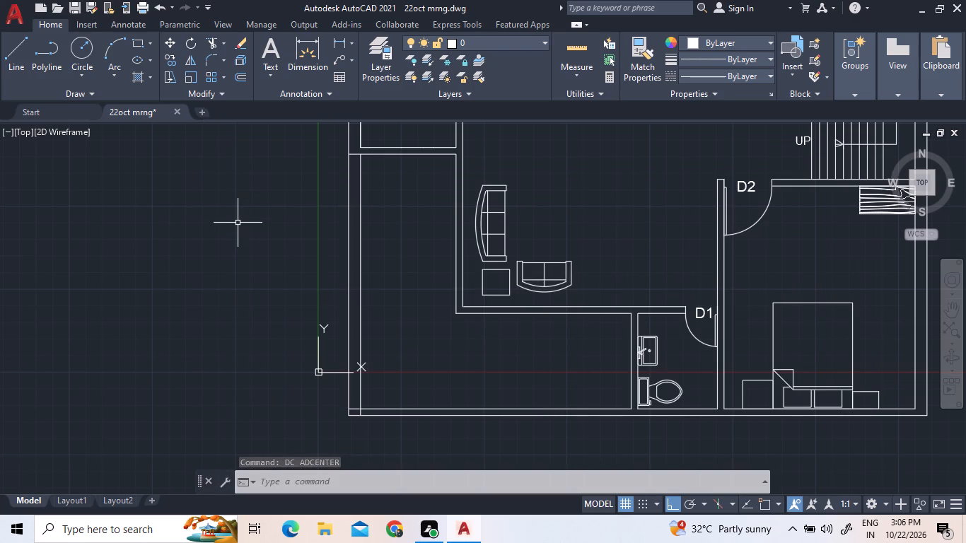
Insert the Vehicles - Imperial block from the Architectural tool palette into the drawing.
key("t")
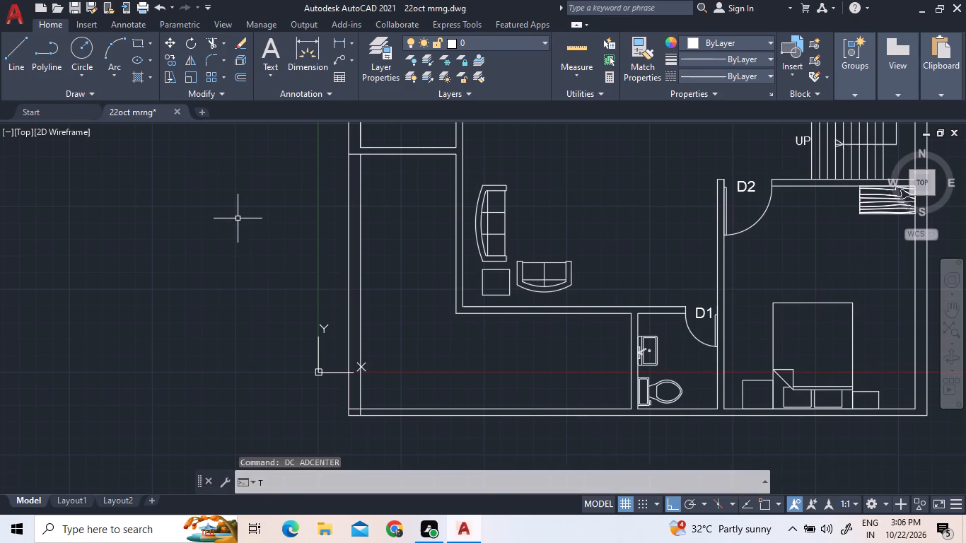
key("p")
key("Return")
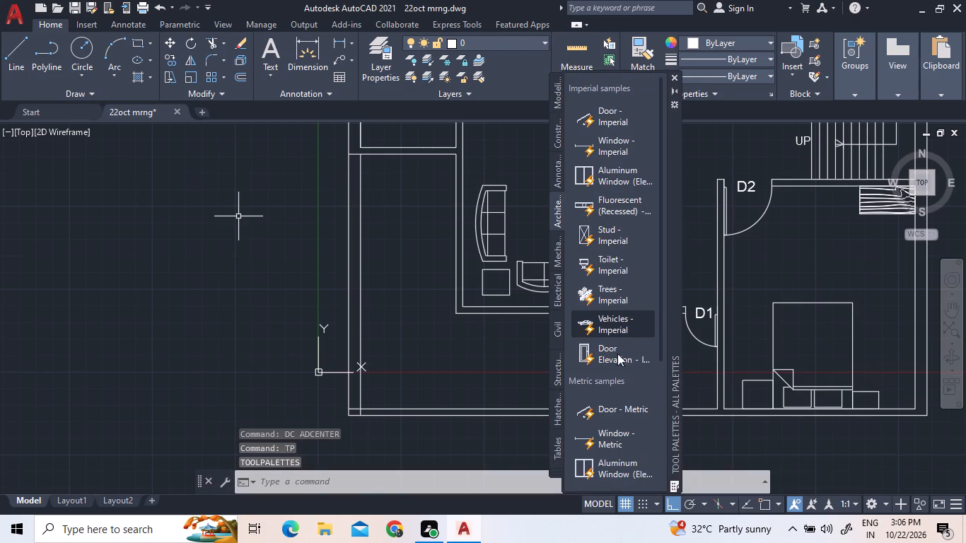
scroll(634, 309, "down", 4)
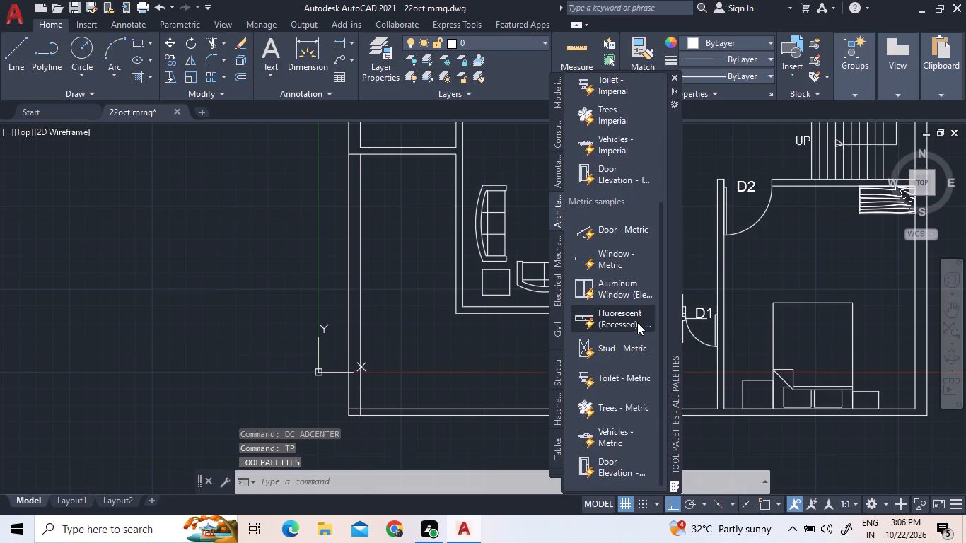
left_click_drag(621, 134, 107, 238)
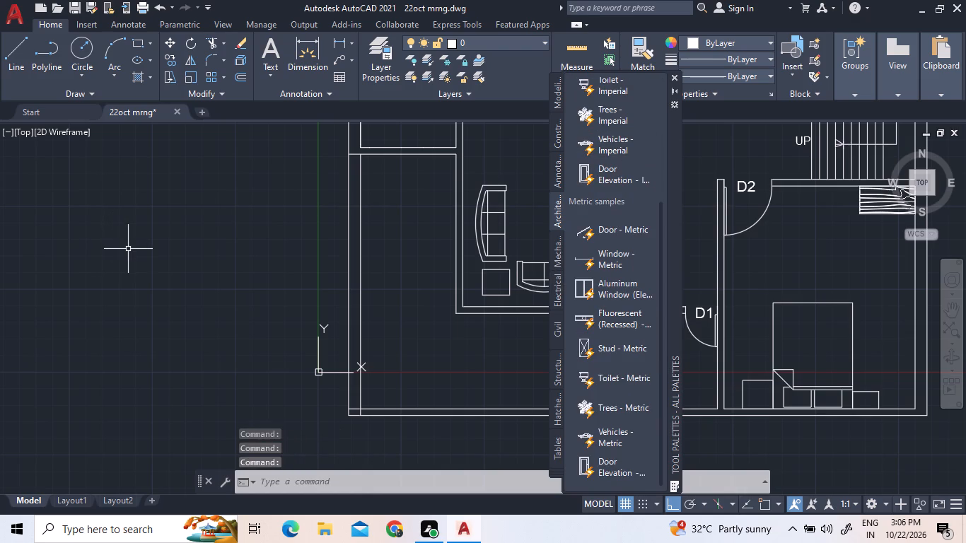
scroll(216, 321, "down", 3)
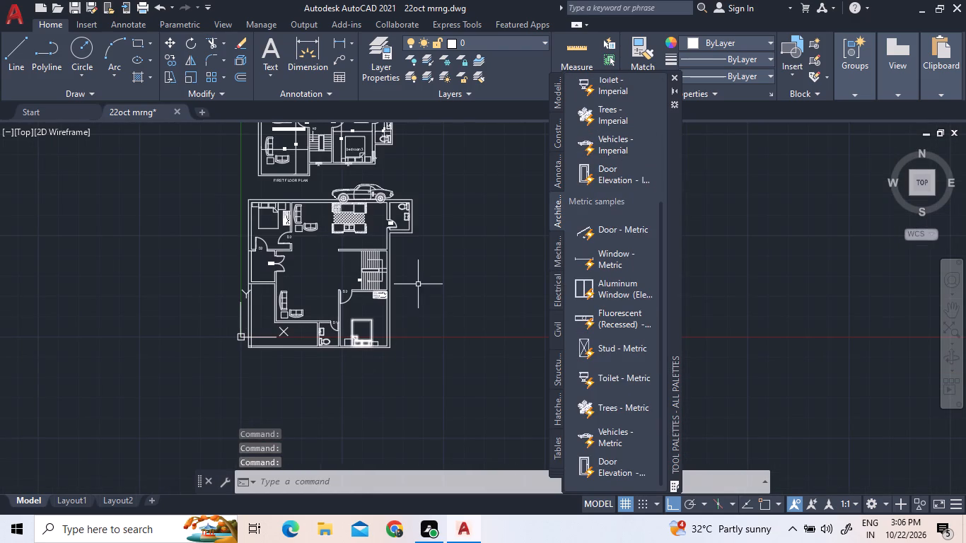
left_click(675, 76)
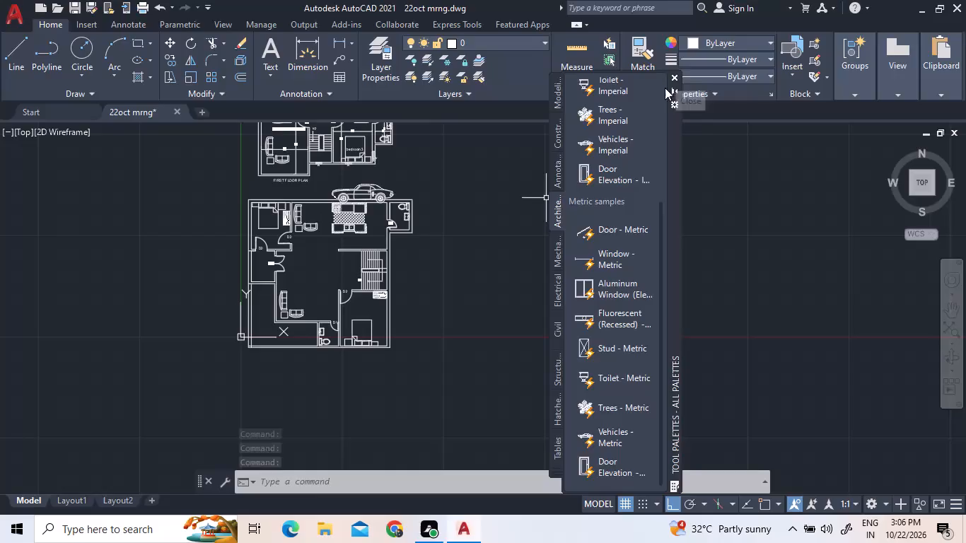
Switch the inserted car's view to Sedan (Top), and finally to Sports Car (Top).
scroll(421, 220, "up", 2)
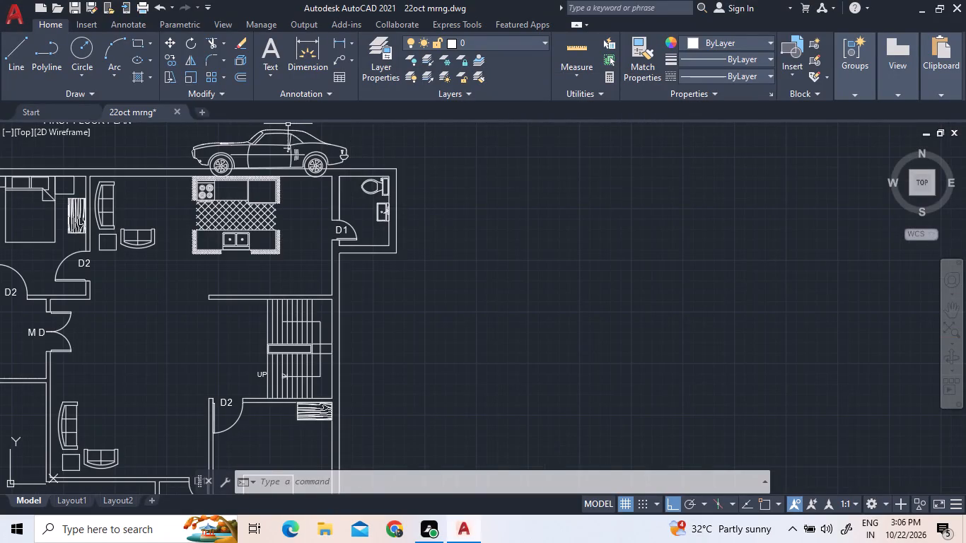
scroll(288, 124, "up", 3)
left_click(313, 180)
left_click(269, 157)
scroll(651, 298, "down", 2)
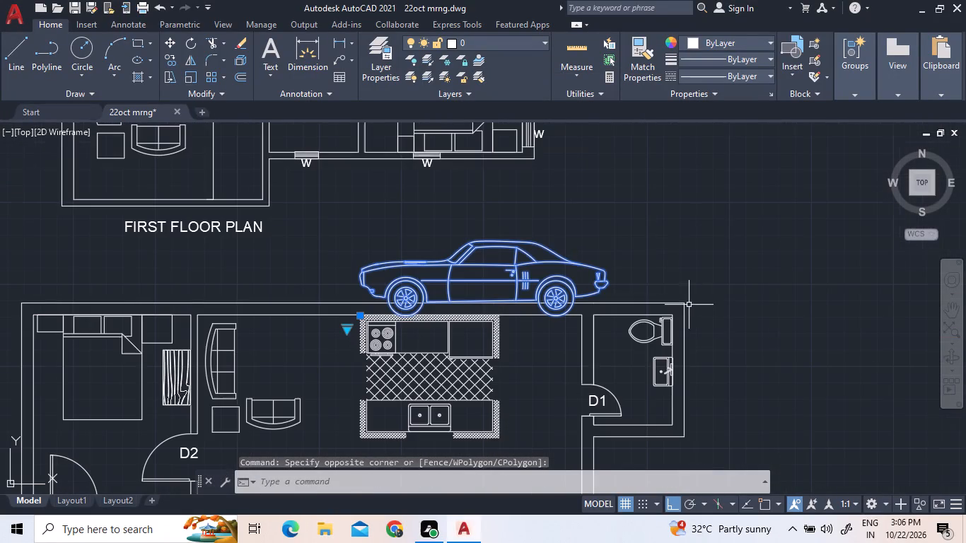
left_click(349, 327)
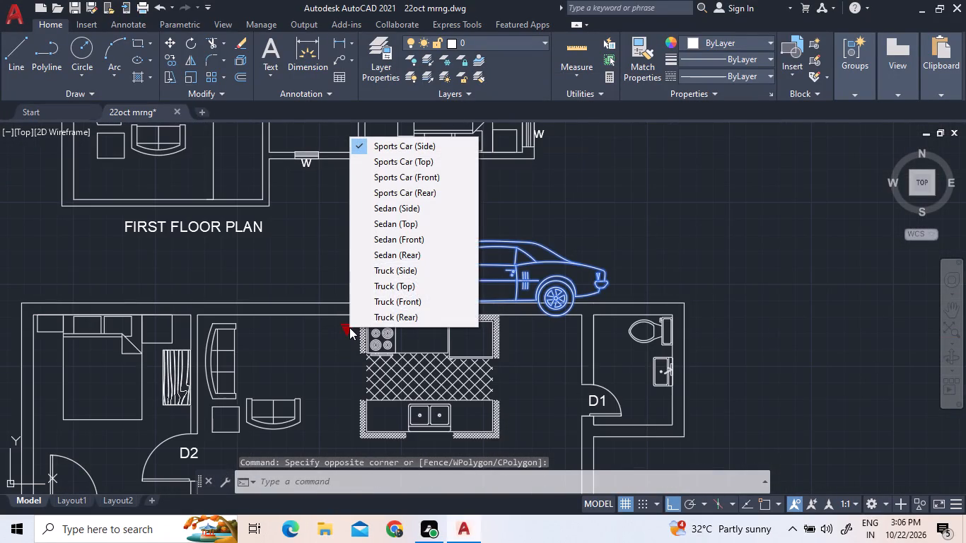
left_click(402, 220)
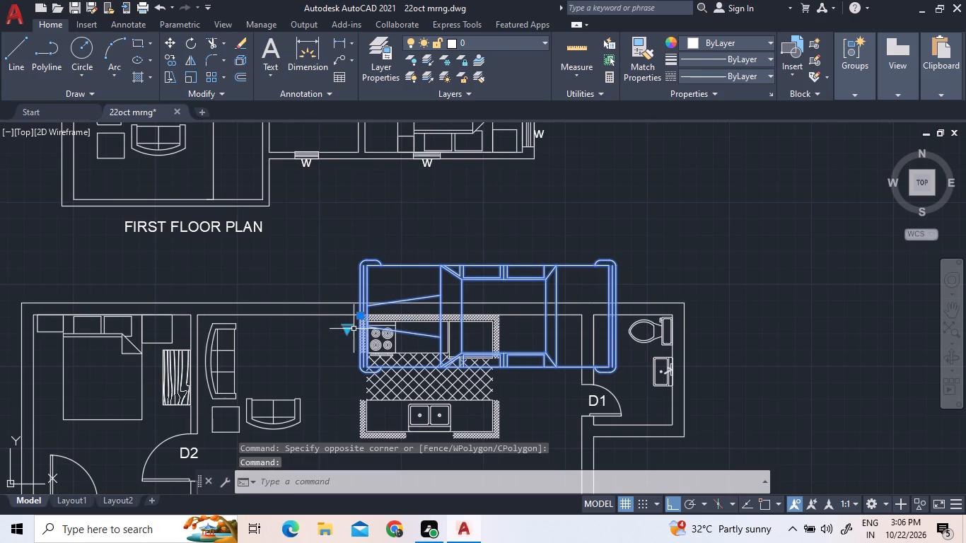
left_click(344, 326)
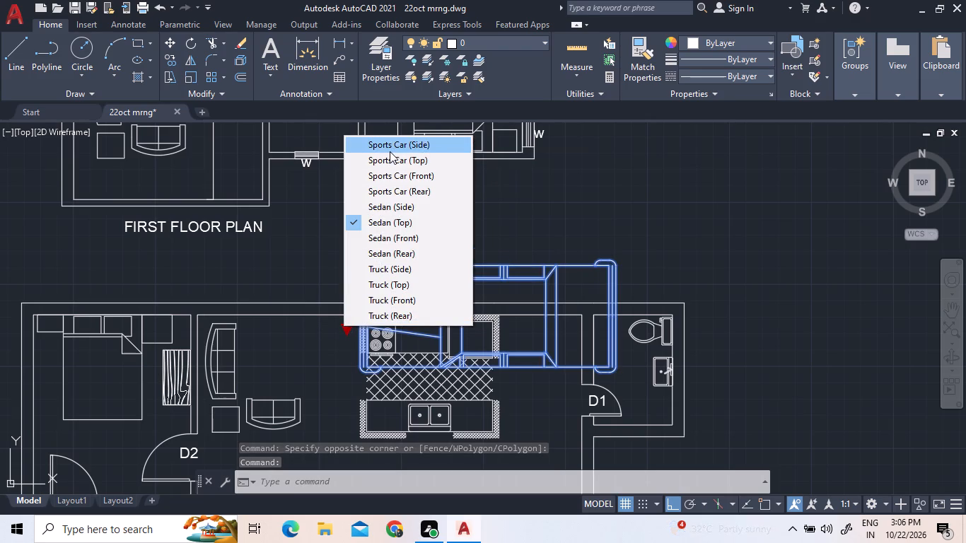
left_click(390, 158)
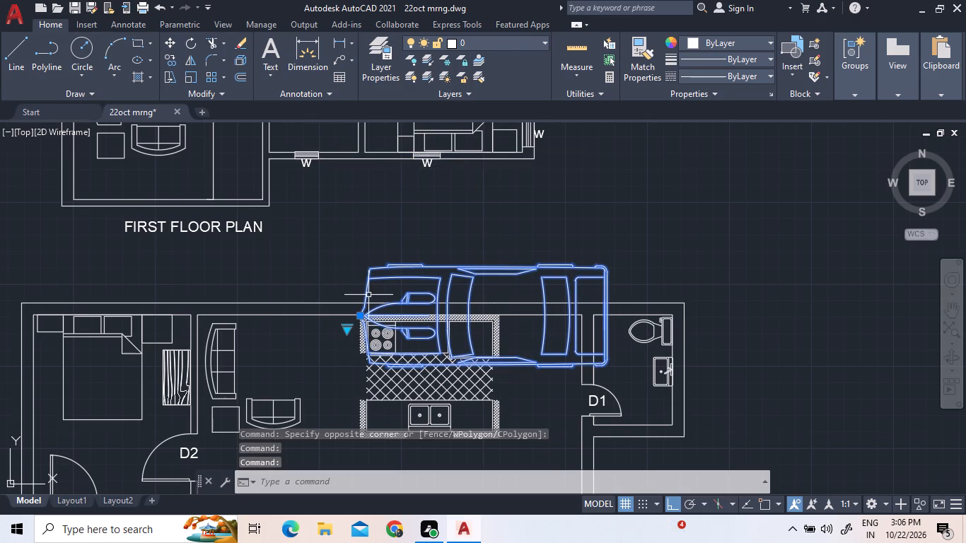
Mirror the top-view car about a vertical line through its rear end and erase the source object.
right_click(407, 253)
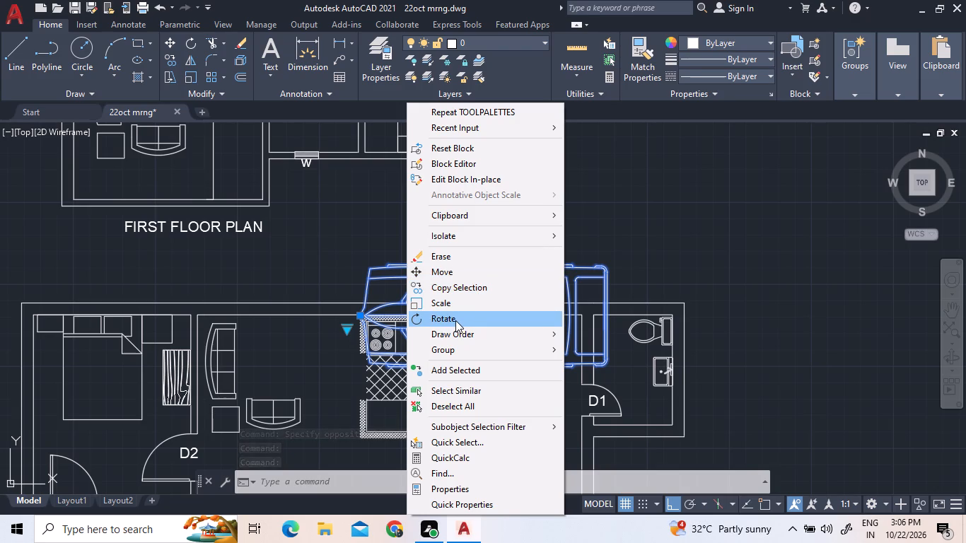
left_click(194, 58)
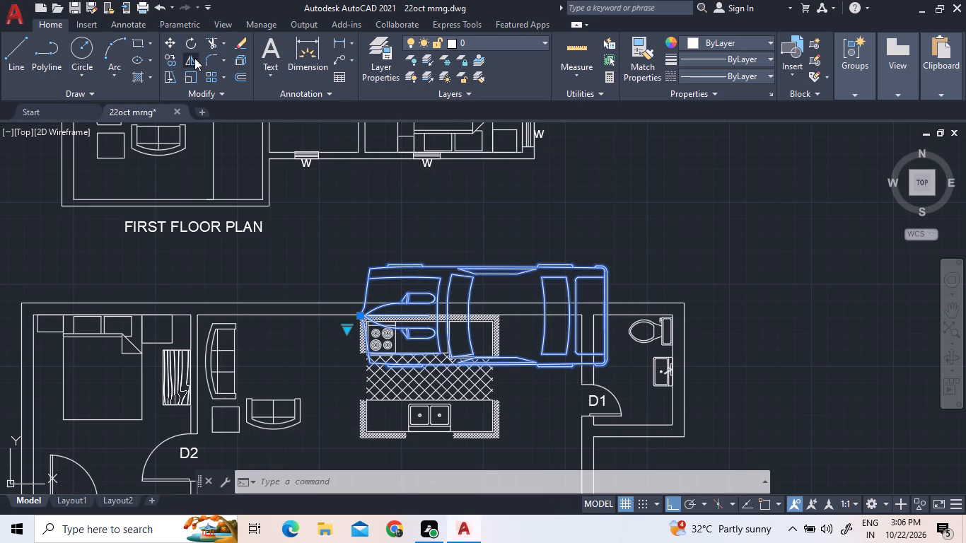
left_click(607, 365)
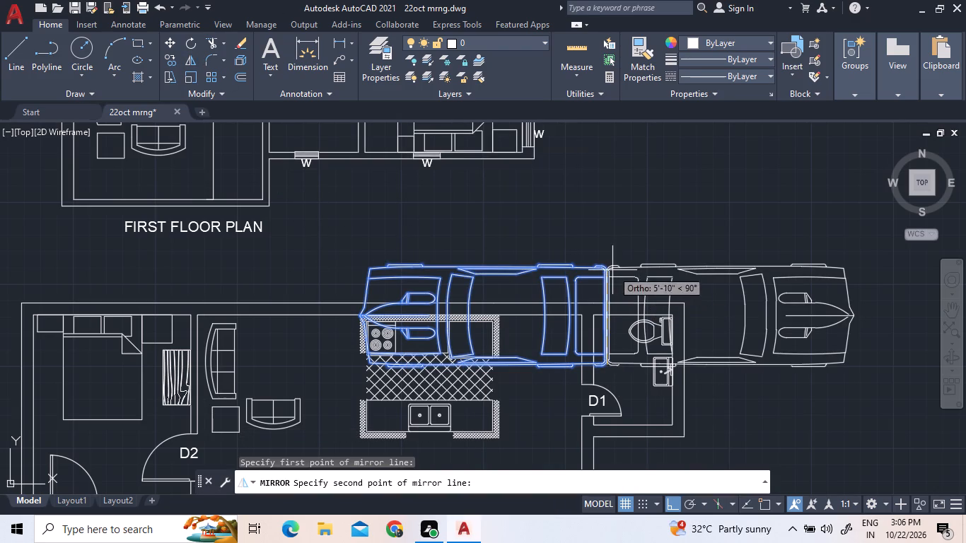
left_click(610, 250)
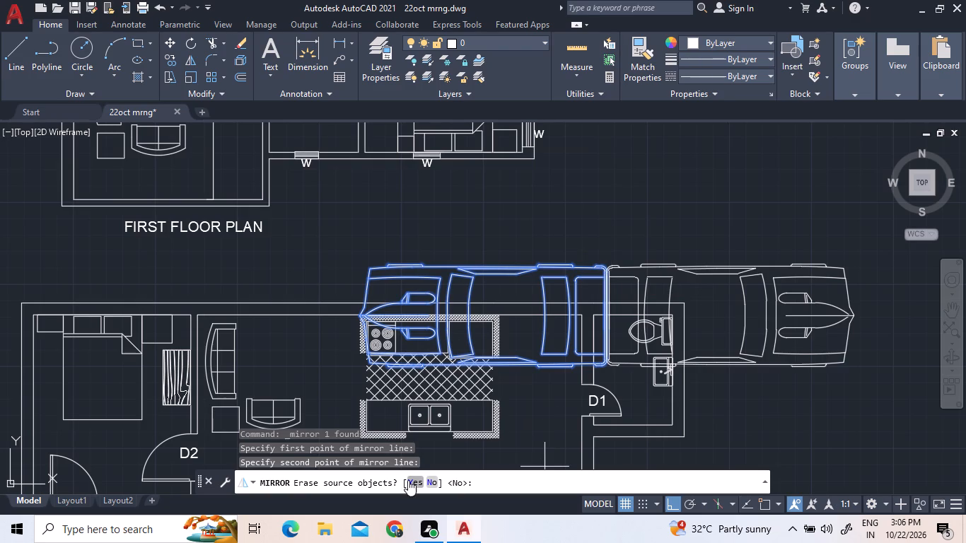
left_click(412, 476)
Move the mirrored car to the empty area outside the plan's left wall, with Ortho off.
left_click(772, 303)
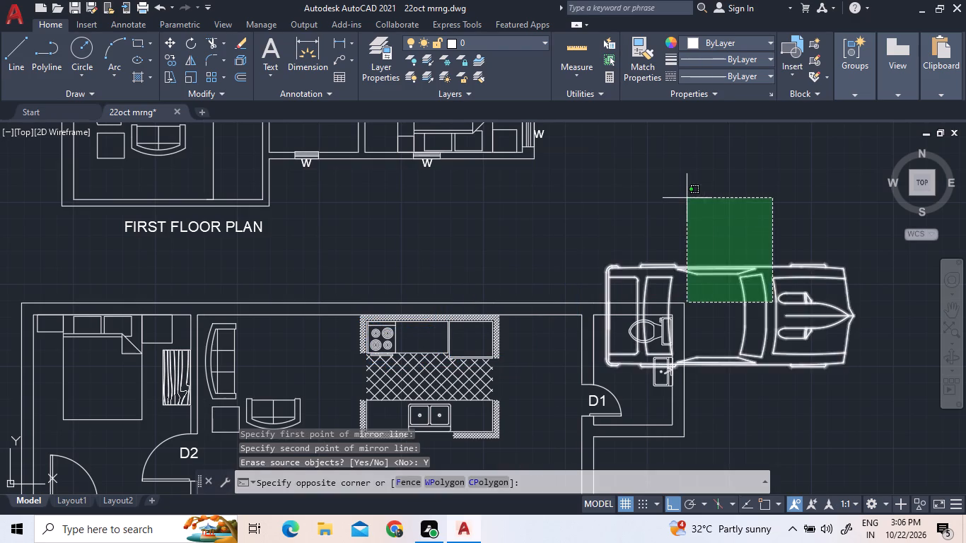
left_click(686, 197)
right_click(686, 197)
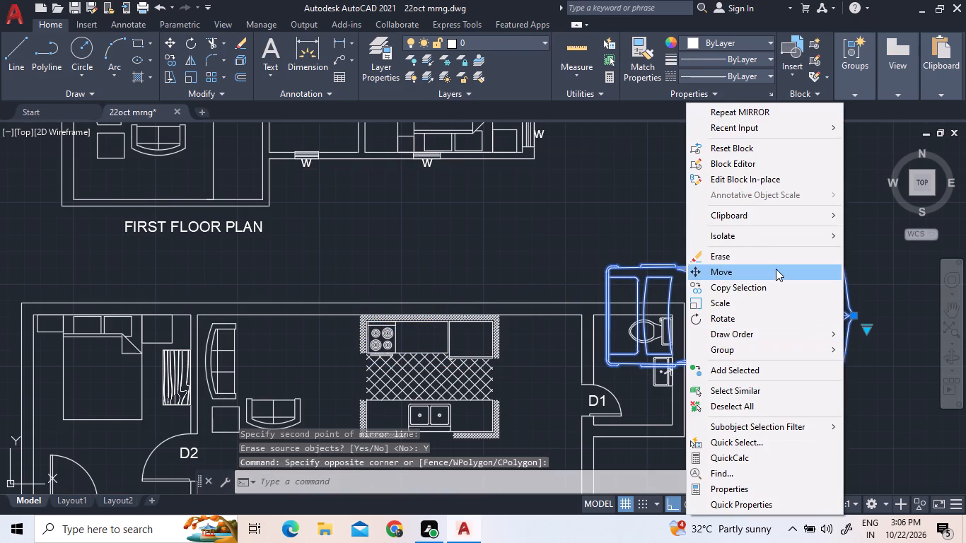
left_click(776, 269)
left_click(720, 313)
scroll(735, 186, "down", 3)
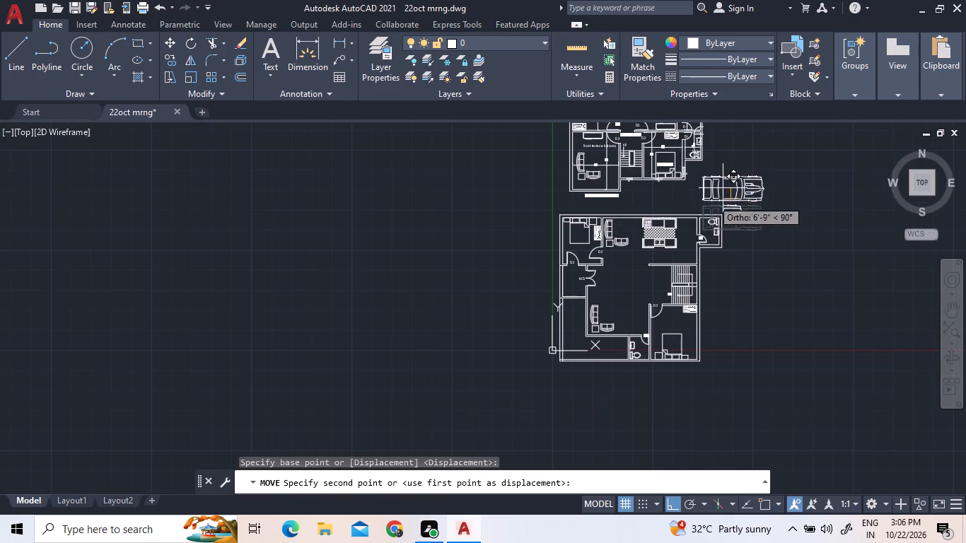
key("F8")
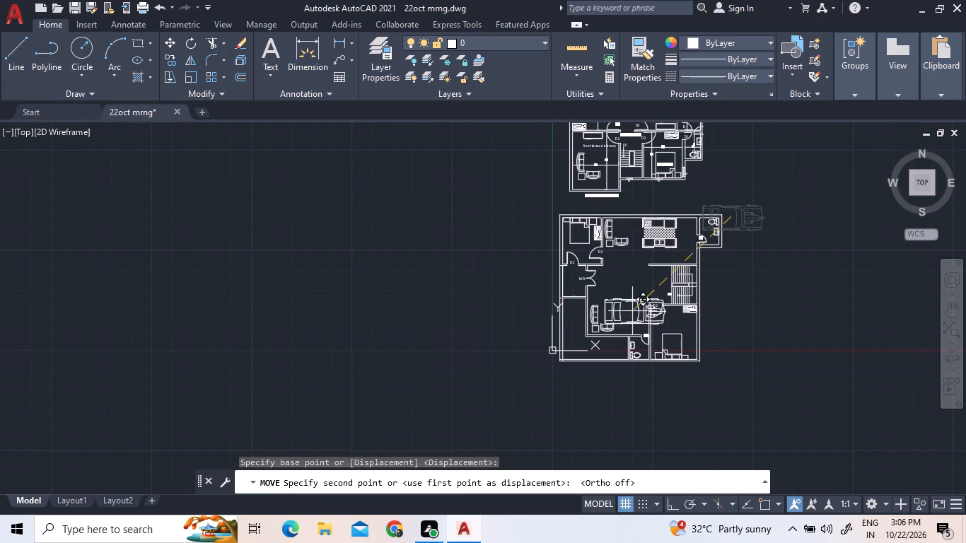
scroll(590, 358, "up", 3)
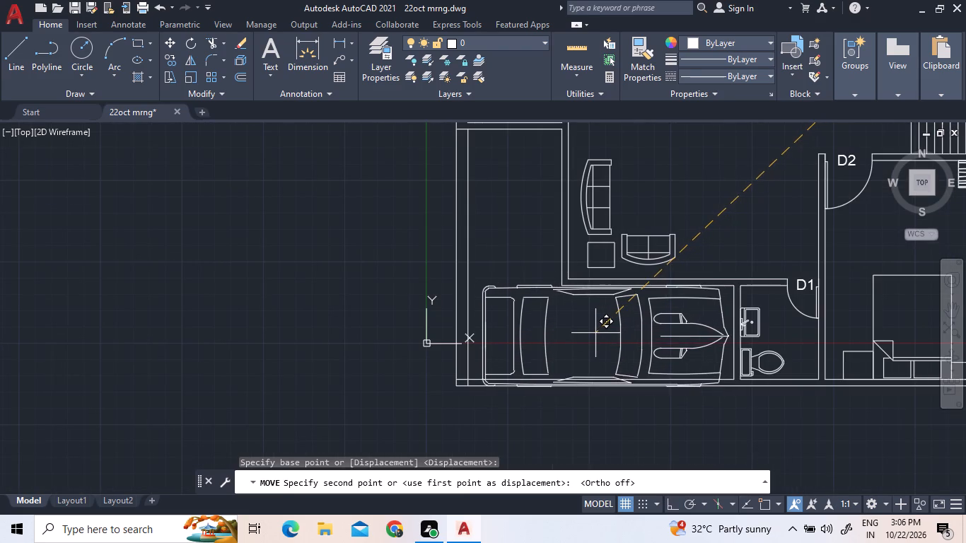
left_click(134, 288)
Scale the sports car down about its lower-left corner to roughly half its size.
right_click(165, 288)
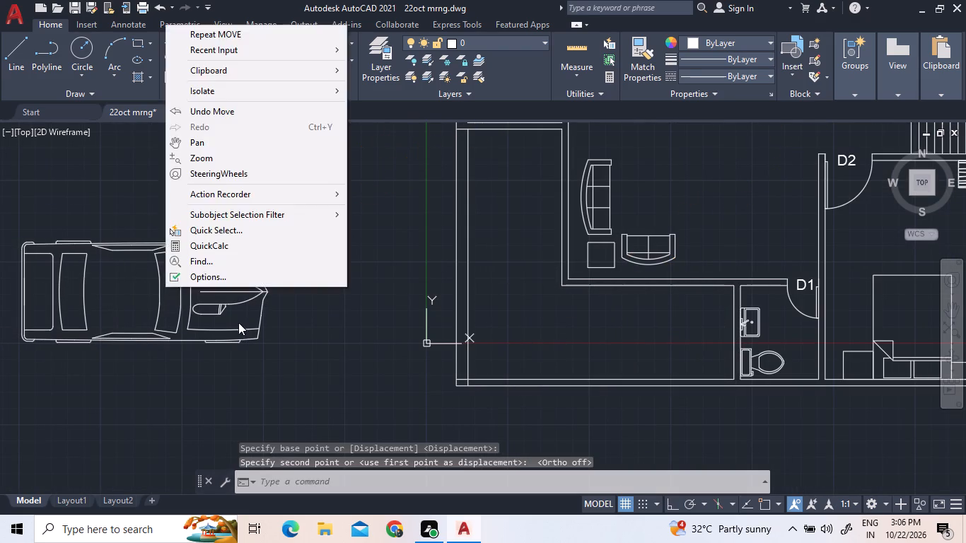
left_click(244, 334)
left_click(260, 352)
left_click(246, 330)
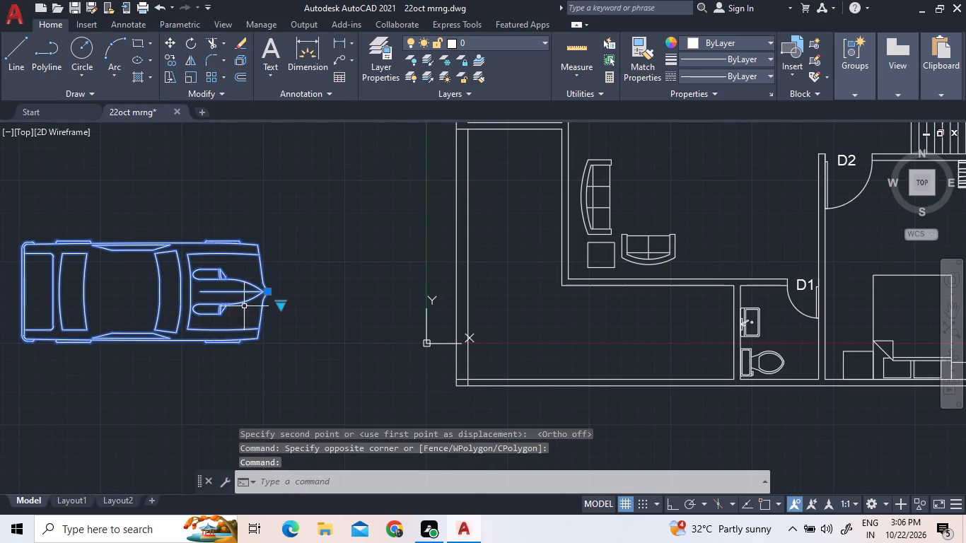
left_click(284, 308)
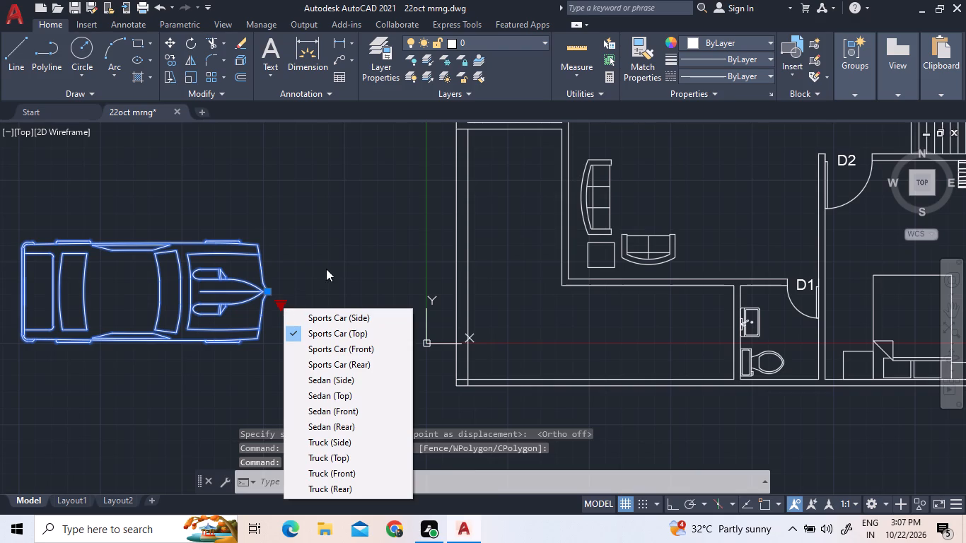
left_click(327, 267)
left_click(208, 284)
right_click(229, 281)
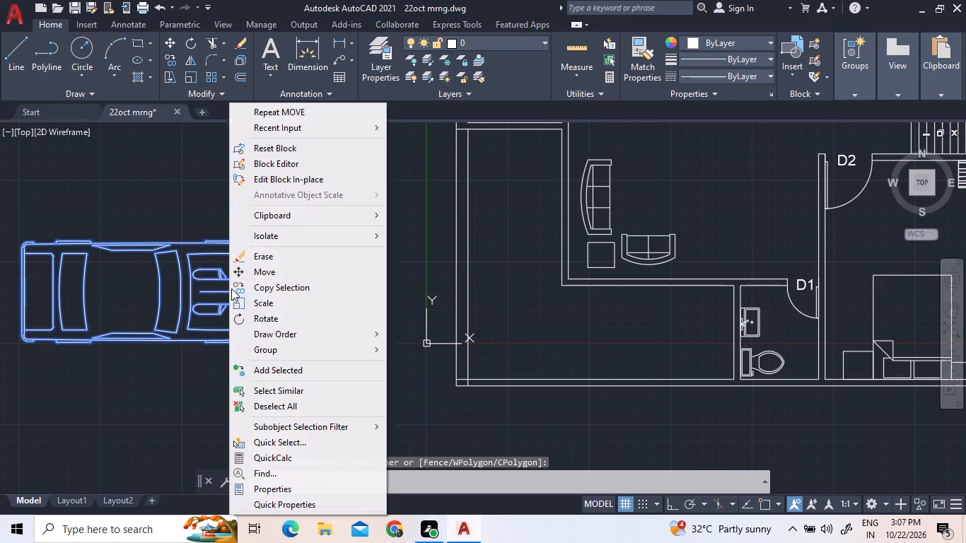
left_click(260, 300)
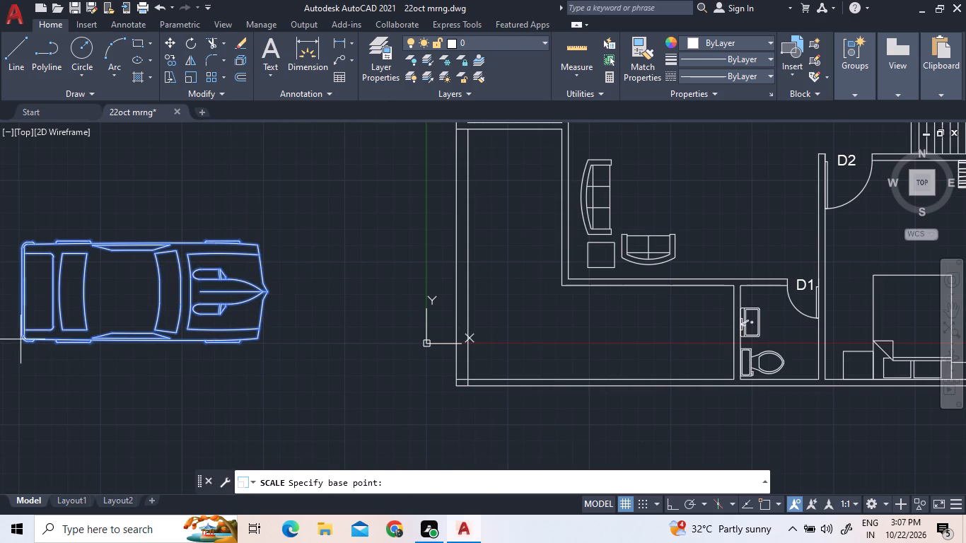
left_click(24, 337)
left_click(100, 312)
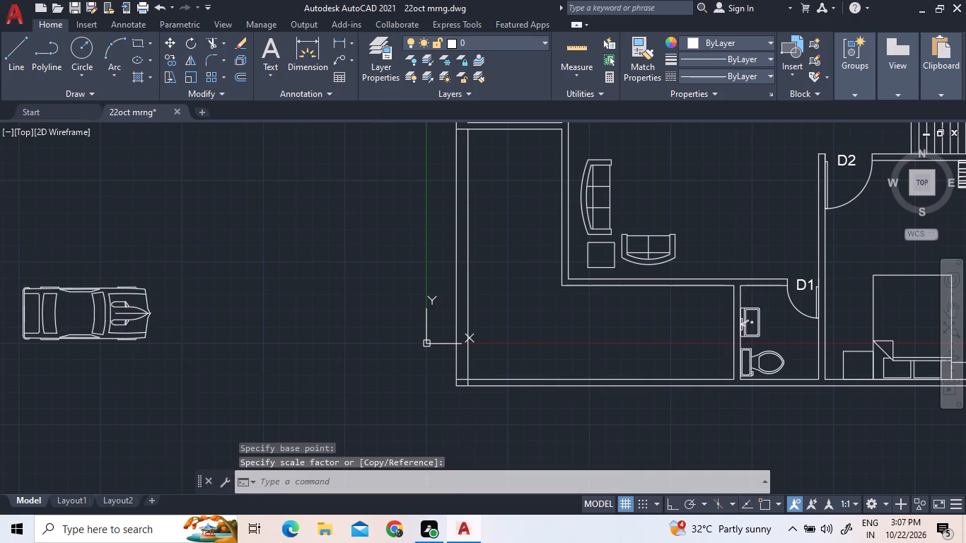
Move the reduced car into the open room at the plan's lower left, beside the bathroom.
left_click(169, 346)
left_click(125, 304)
right_click(125, 304)
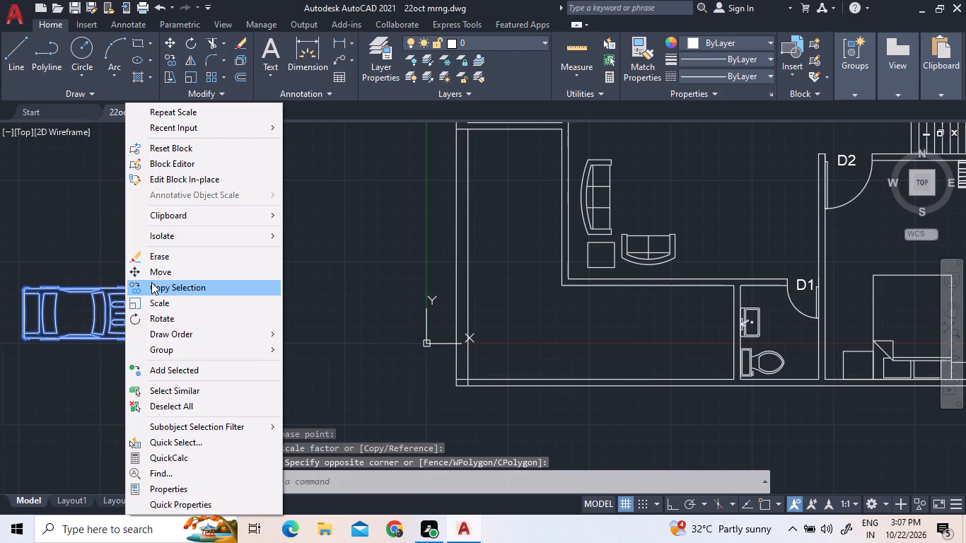
left_click(162, 272)
left_click(66, 312)
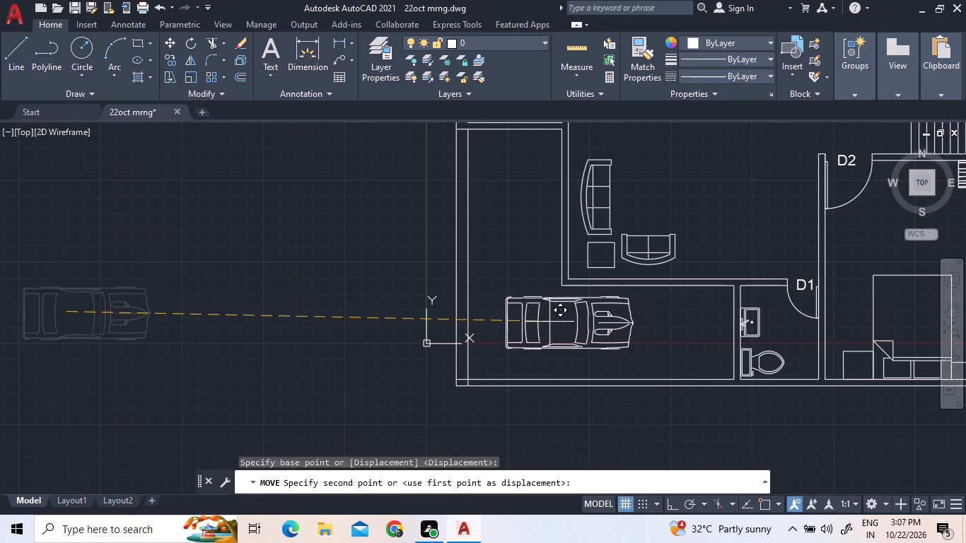
left_click(551, 325)
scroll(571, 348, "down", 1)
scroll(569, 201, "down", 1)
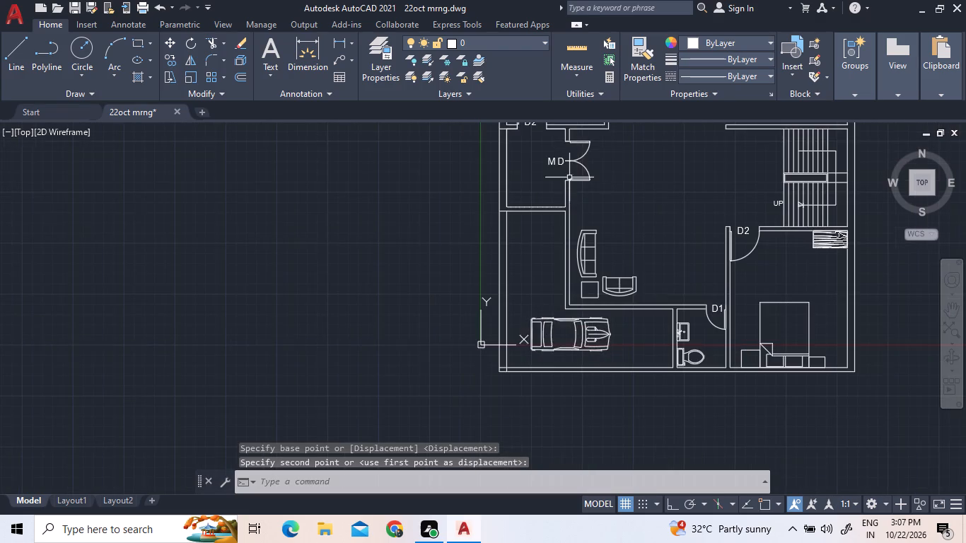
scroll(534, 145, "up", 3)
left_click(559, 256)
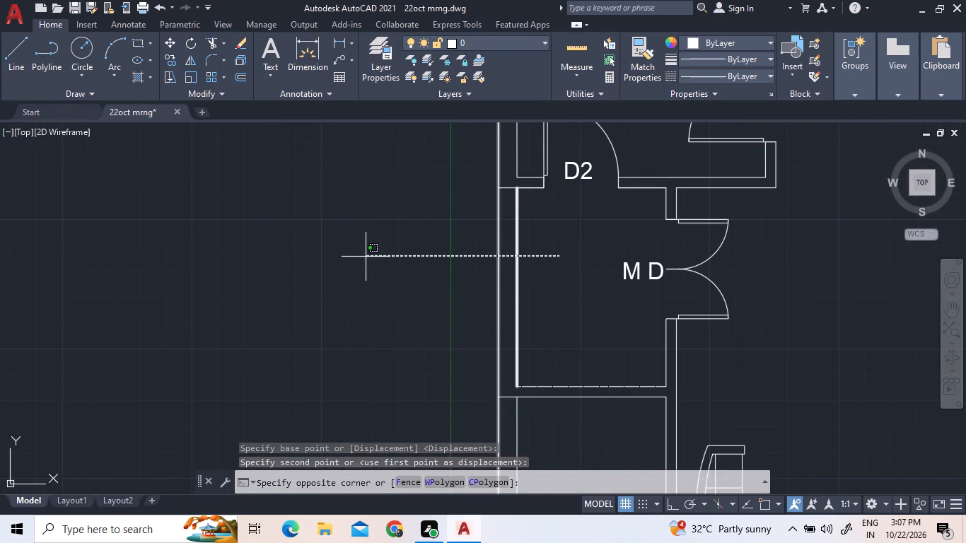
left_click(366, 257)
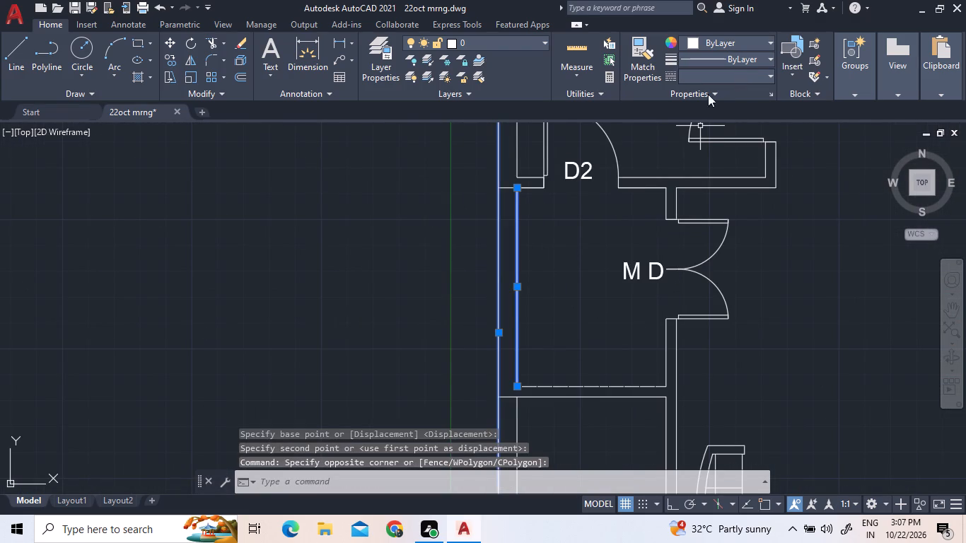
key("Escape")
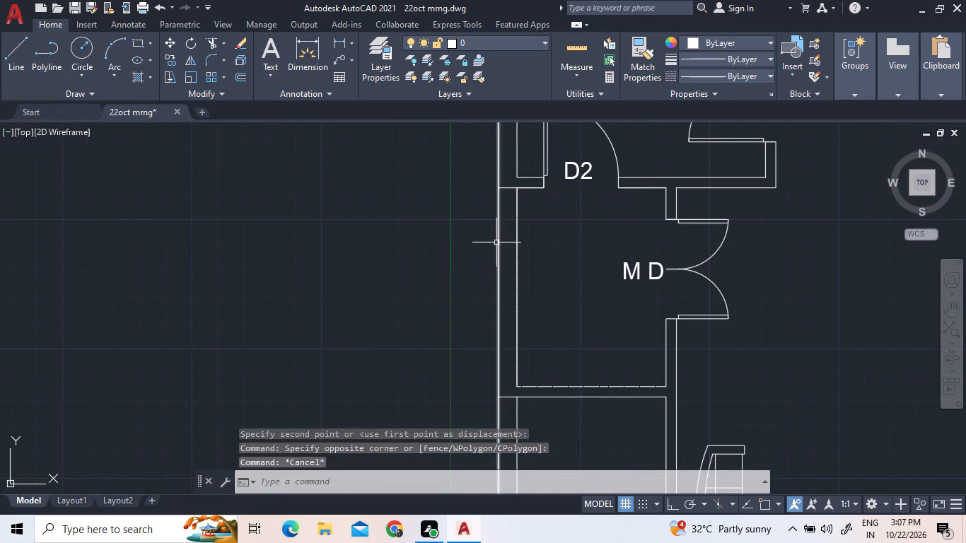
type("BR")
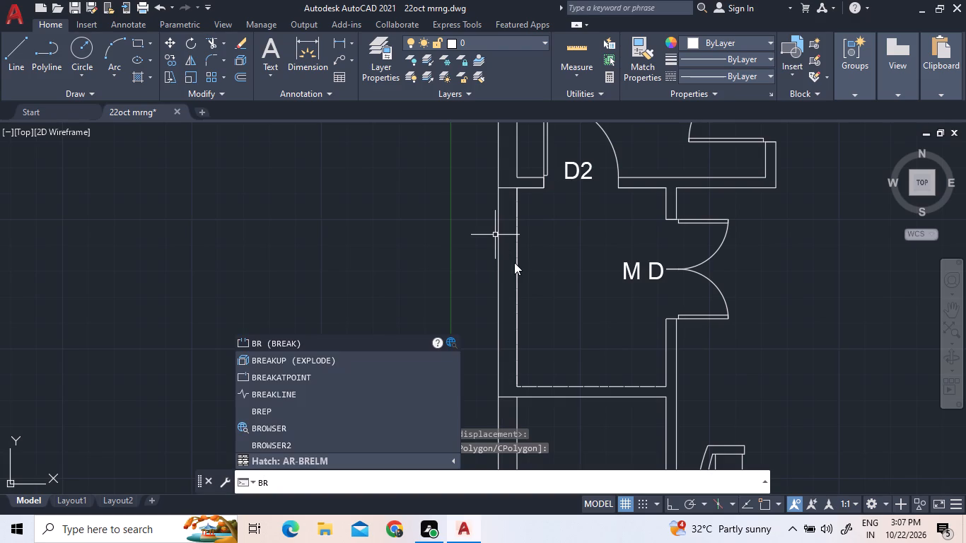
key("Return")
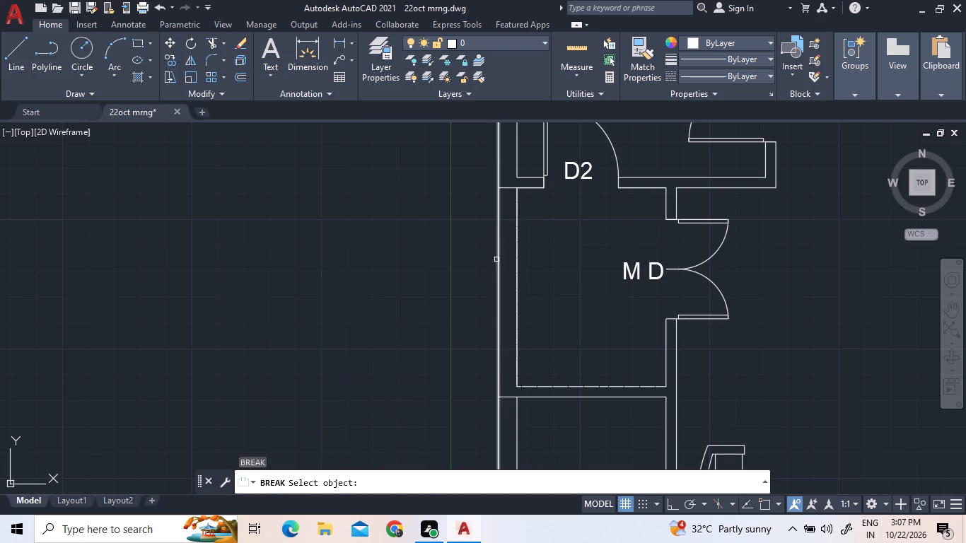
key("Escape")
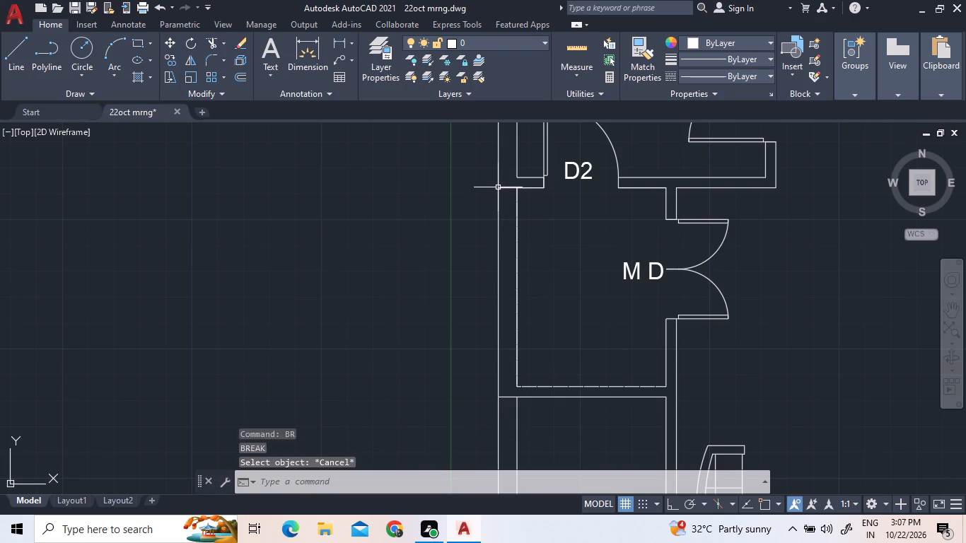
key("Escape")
Break the plan's outer left wall line at the upper corner of the M D room, using Break at Point.
type("BR")
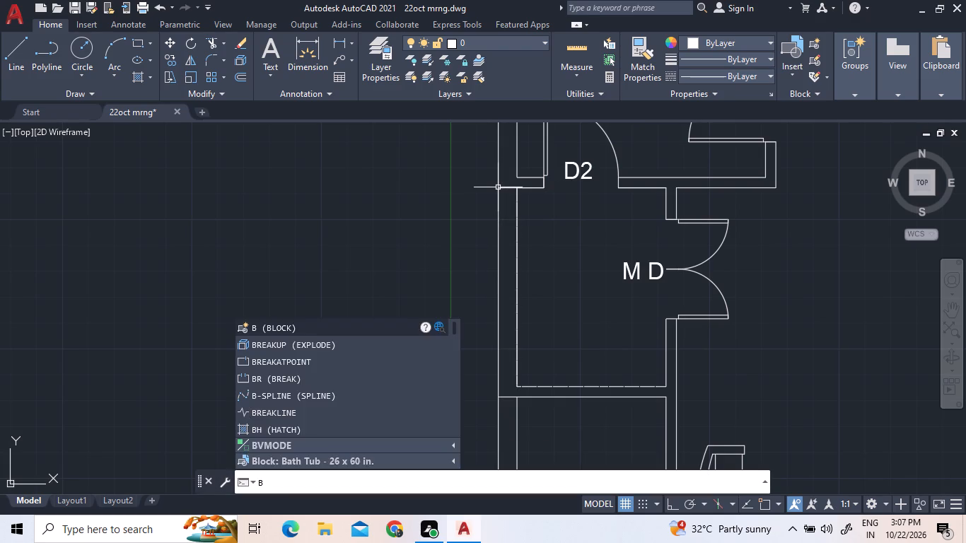
left_click(331, 376)
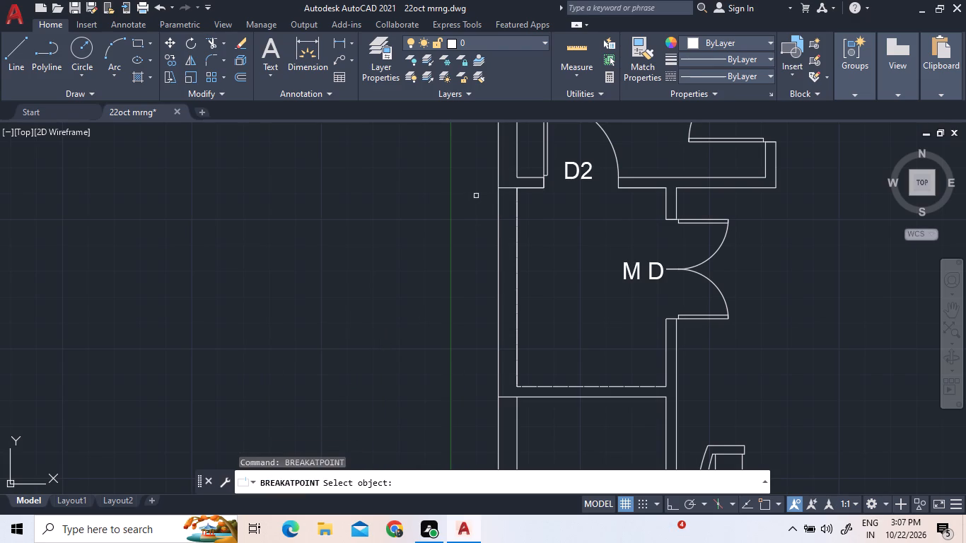
scroll(499, 185, "up", 4)
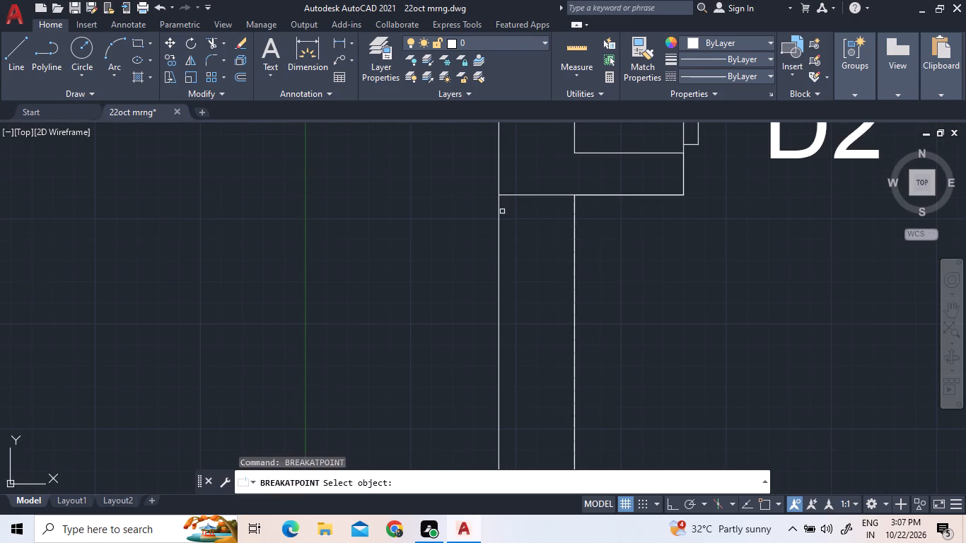
left_click(499, 202)
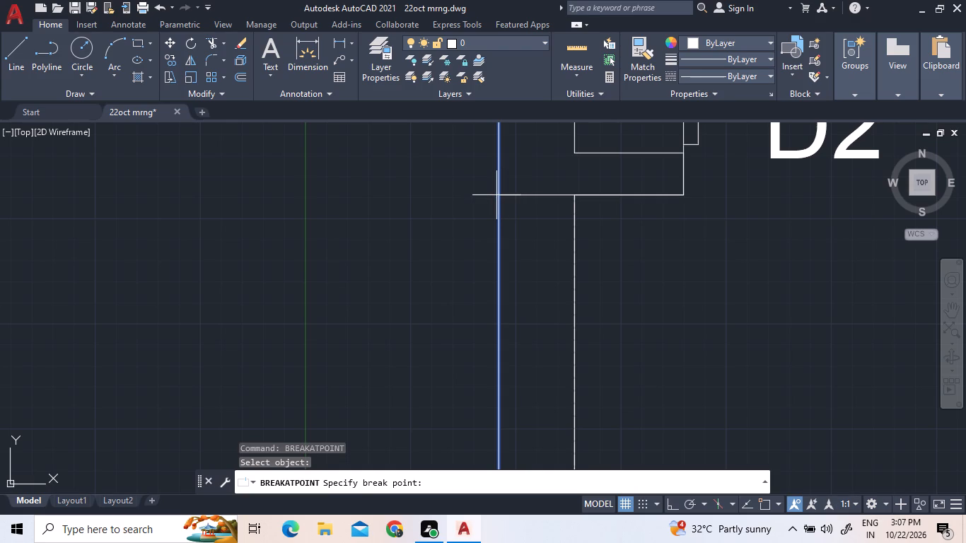
left_click(496, 195)
Break the lower piece of the outer left wall line at the M D room's bottom wall, using Break at Point.
left_click_drag(510, 205, 501, 205)
left_click(472, 205)
scroll(541, 192, "down", 4)
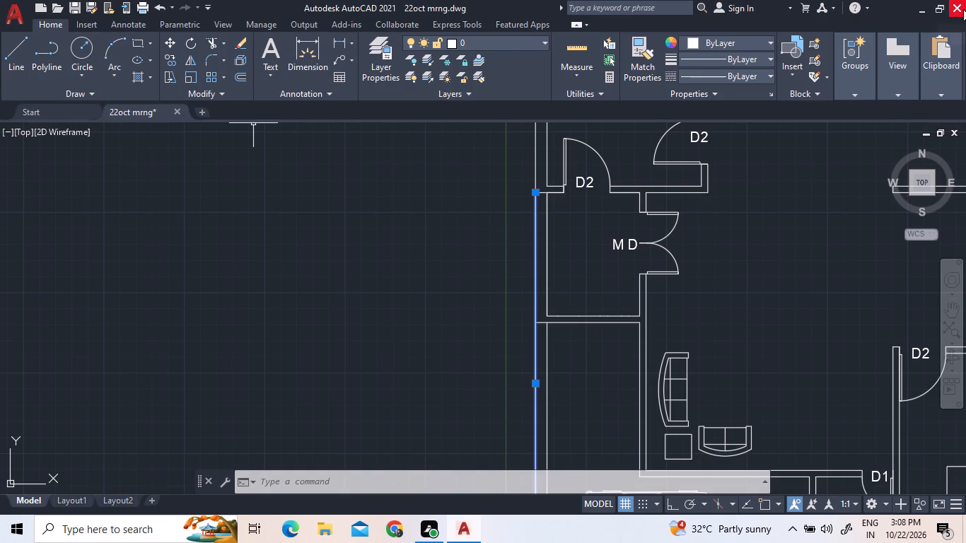
type("BRL")
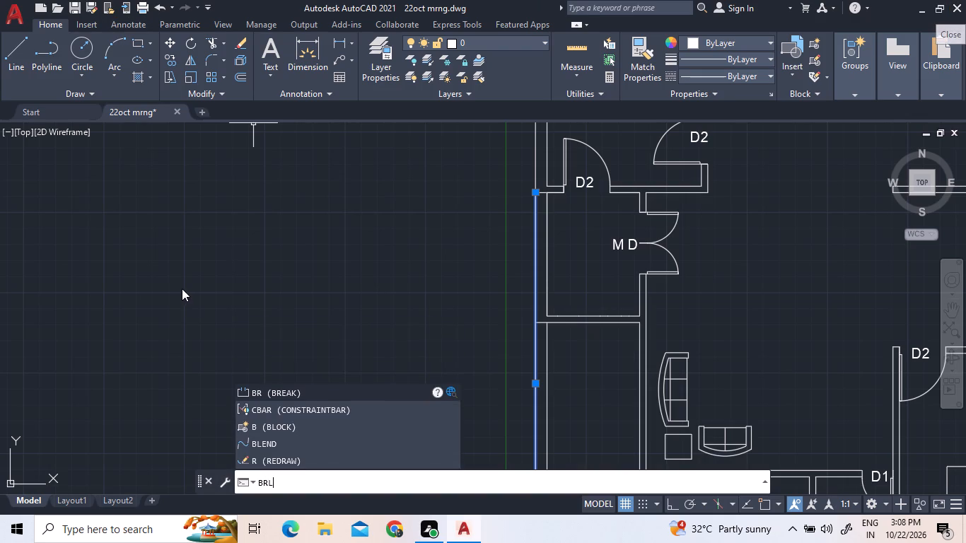
key("BackSpace")
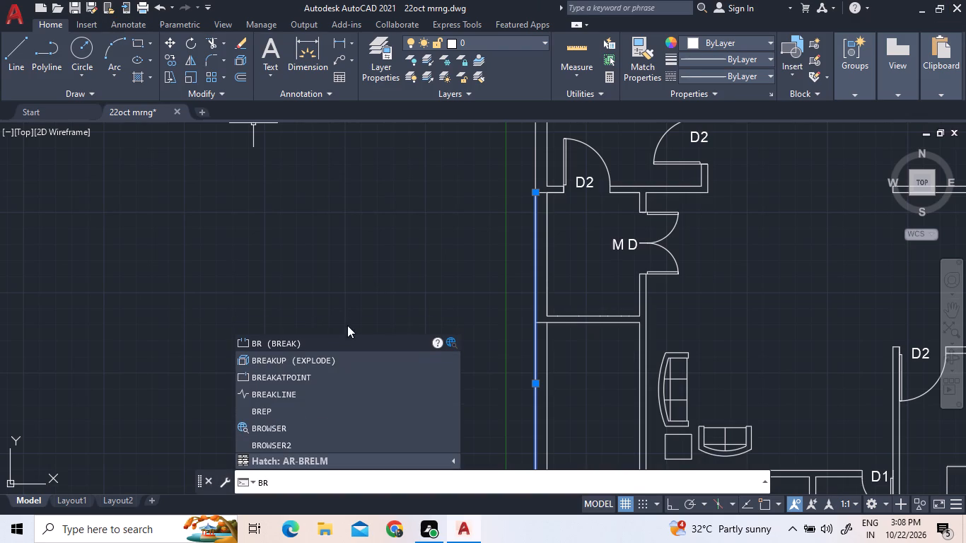
left_click(301, 379)
scroll(535, 325, "up", 4)
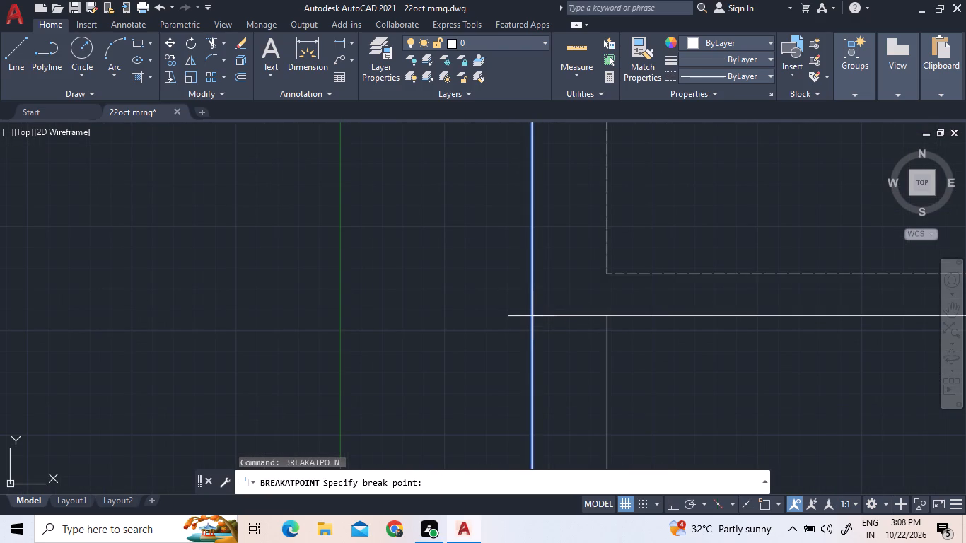
left_click(533, 316)
Apply the ACAD_ISO02W100 linetype to the M D room's outer left, inner left and inner bottom wall lines.
left_click(532, 303)
scroll(450, 366, "down", 3)
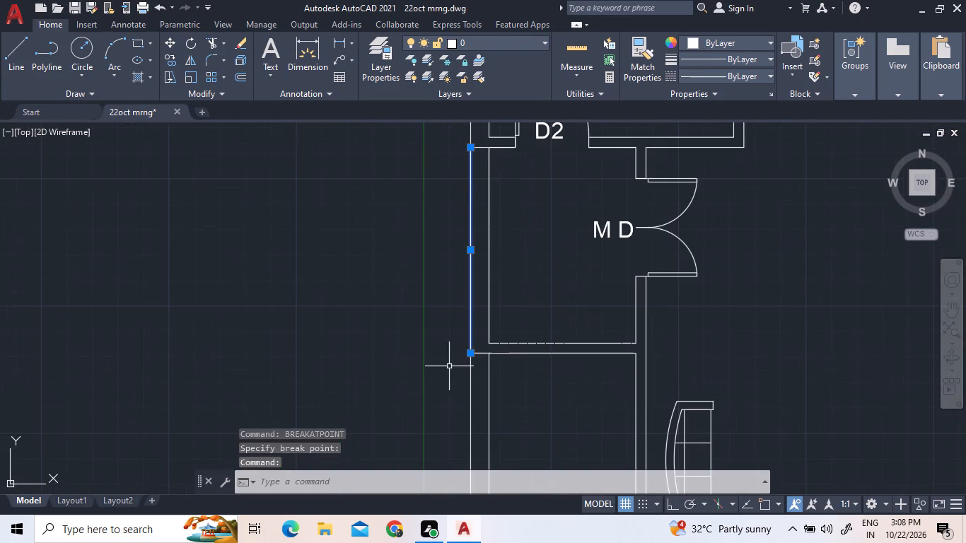
left_click(490, 257)
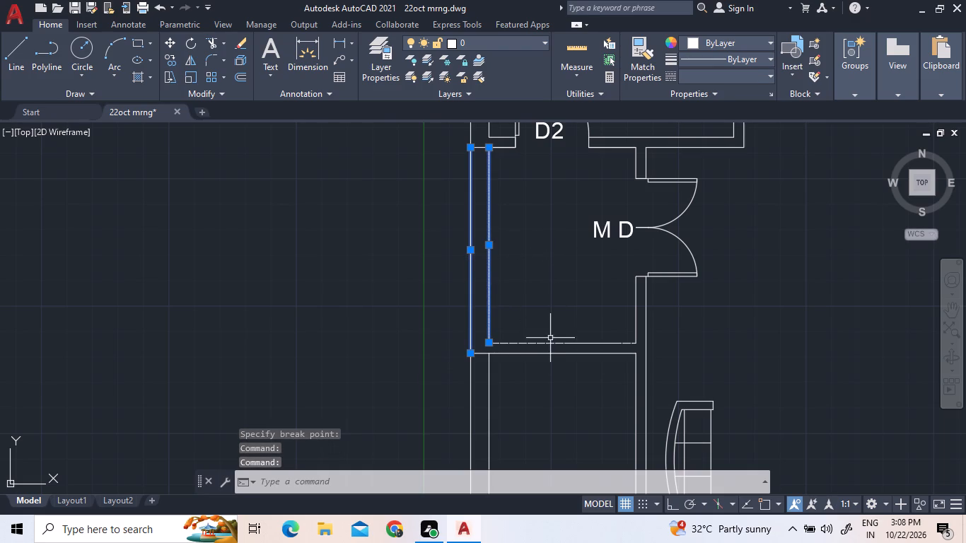
left_click(549, 343)
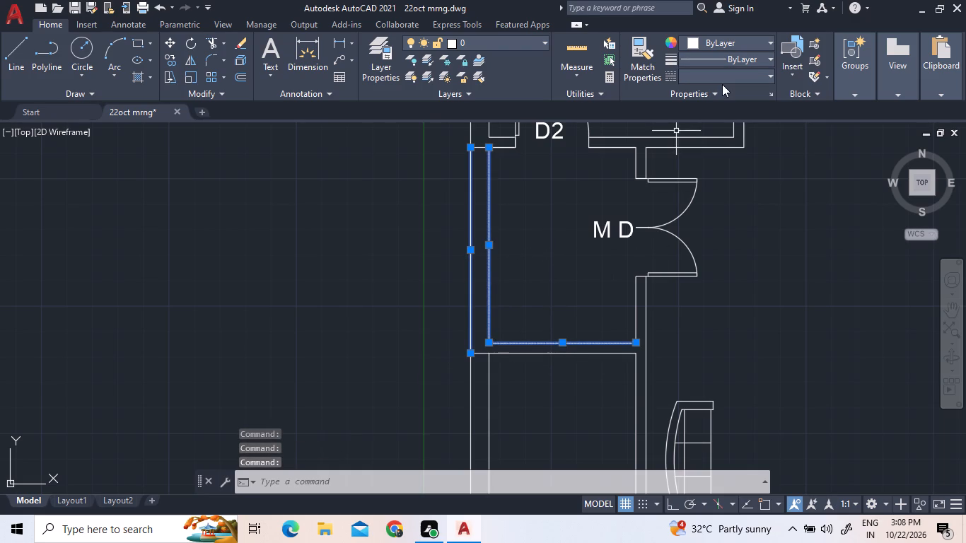
left_click(724, 83)
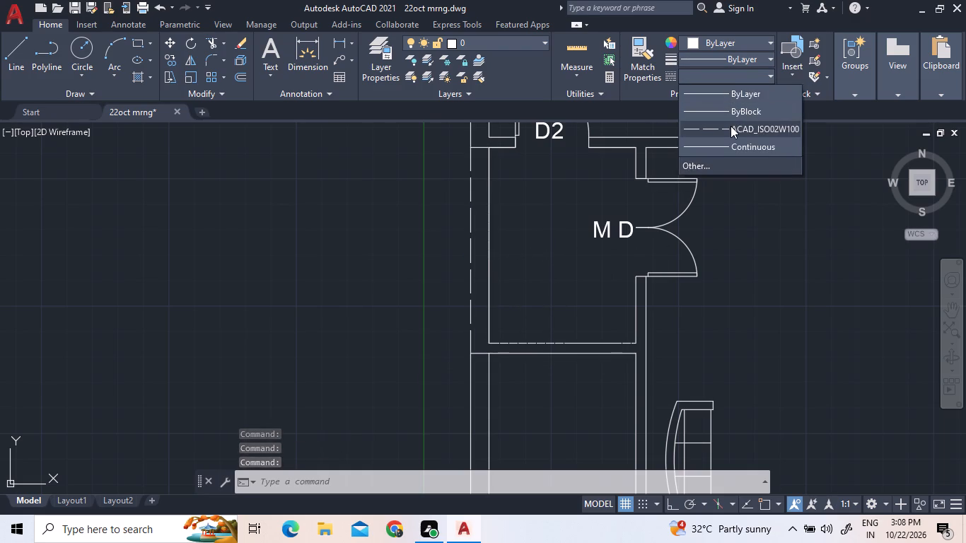
left_click(731, 126)
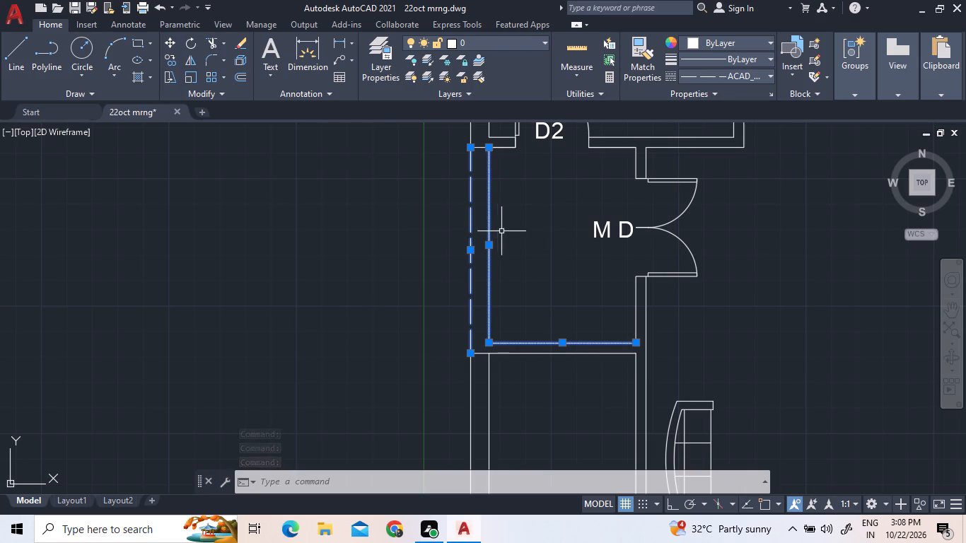
key("Escape")
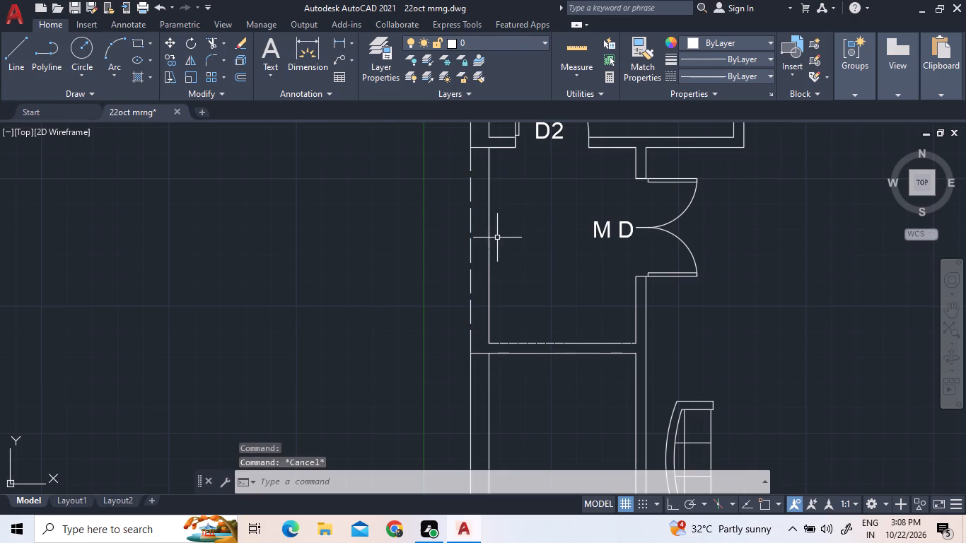
Set the linetype scale of the M D room's inner left wall line to 2, and change it to 10.
left_click(488, 235)
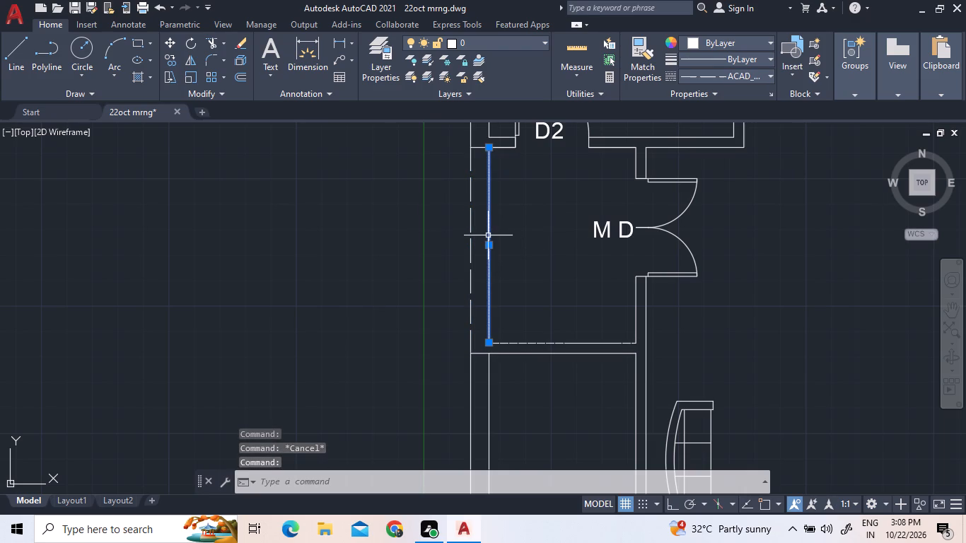
key("ctrl+1")
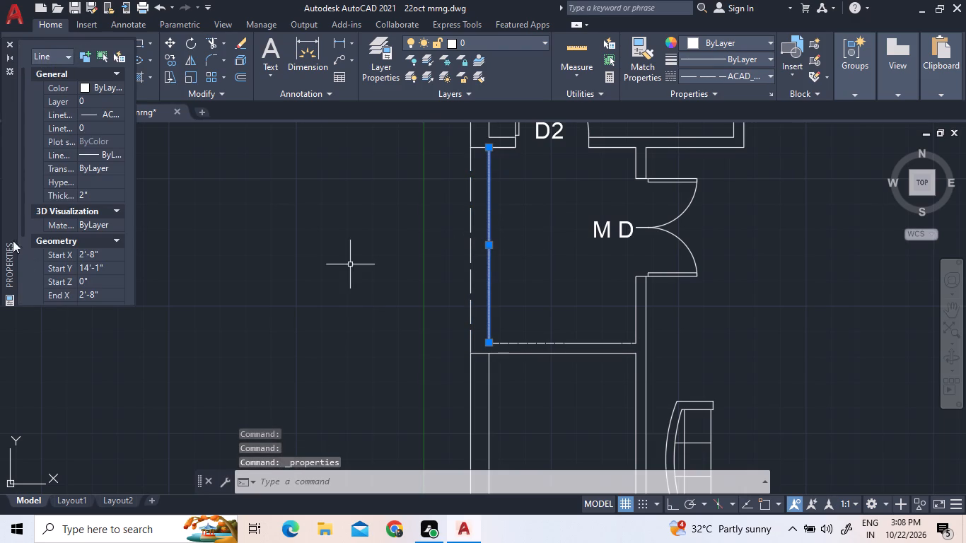
left_click(91, 124)
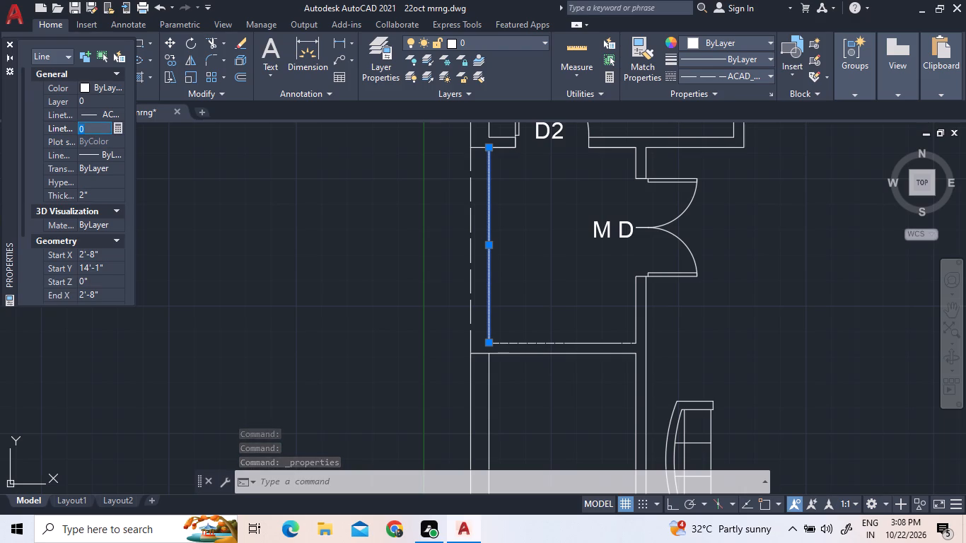
key("2")
key("Return")
key("Return")
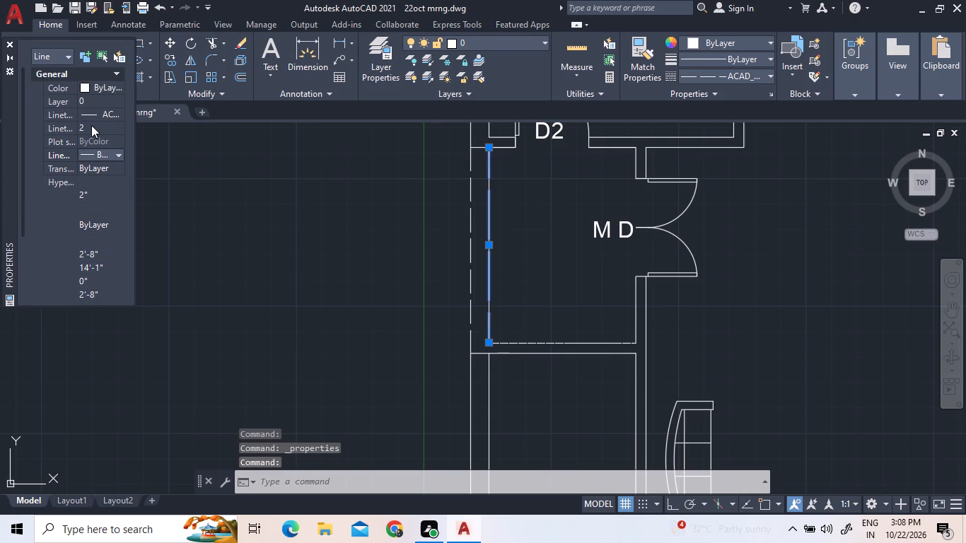
left_click(92, 131)
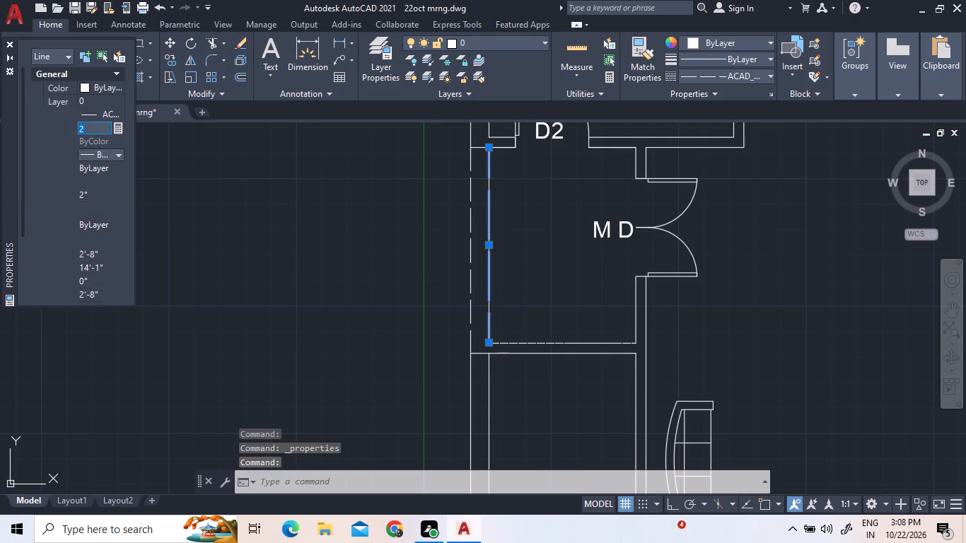
type("10")
key("Return")
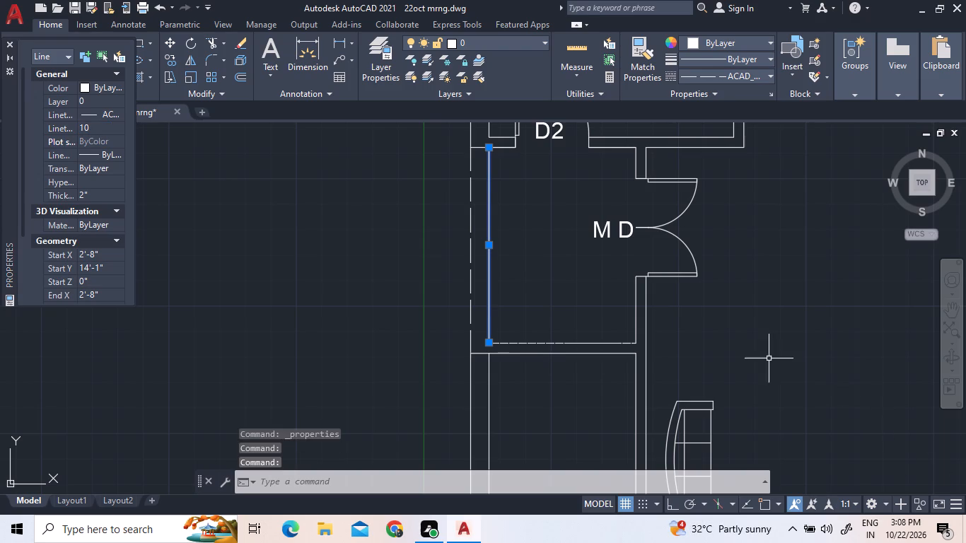
scroll(549, 277, "up", 3)
scroll(549, 277, "down", 1)
left_click(549, 276)
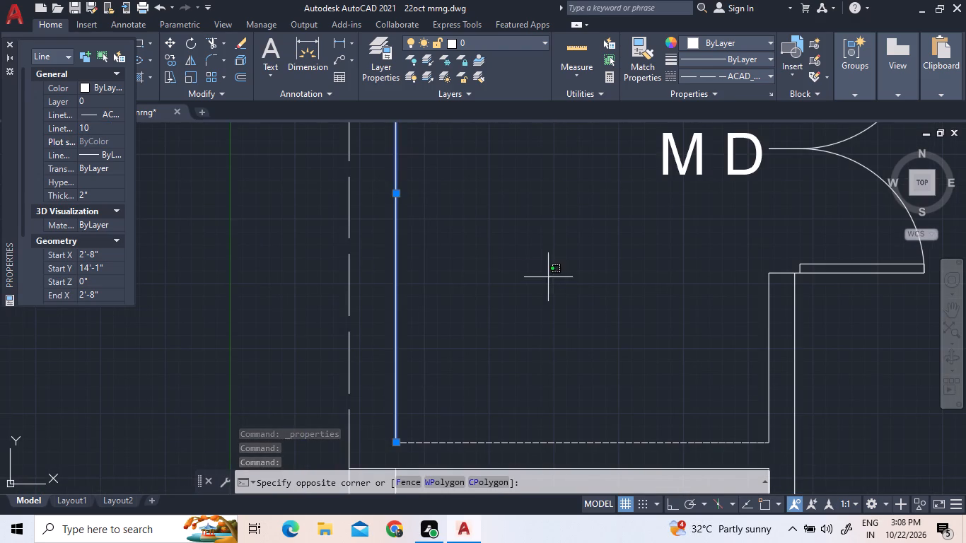
left_click(436, 218)
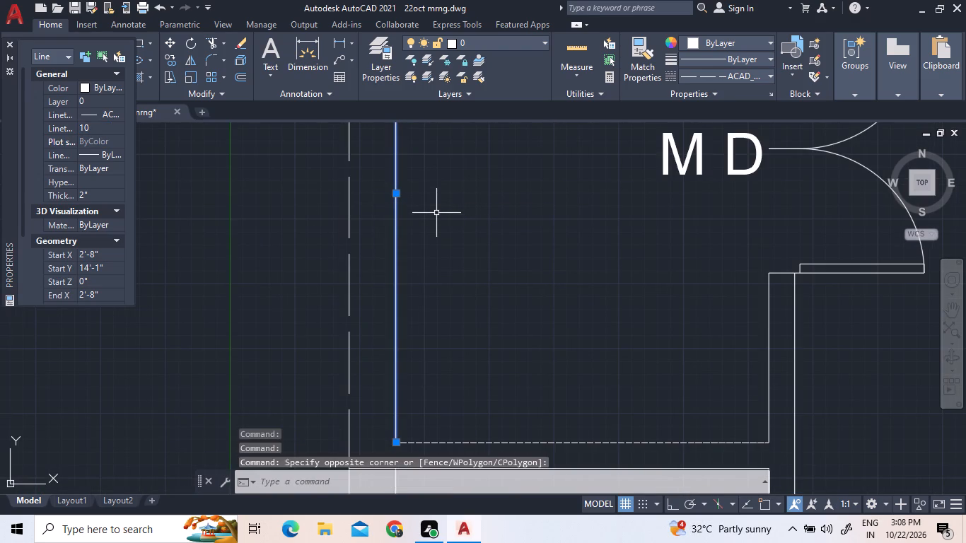
key("Escape")
Reapply the ACAD_ISO02W100 linetype to the M D room's inner left wall line.
left_click(378, 244)
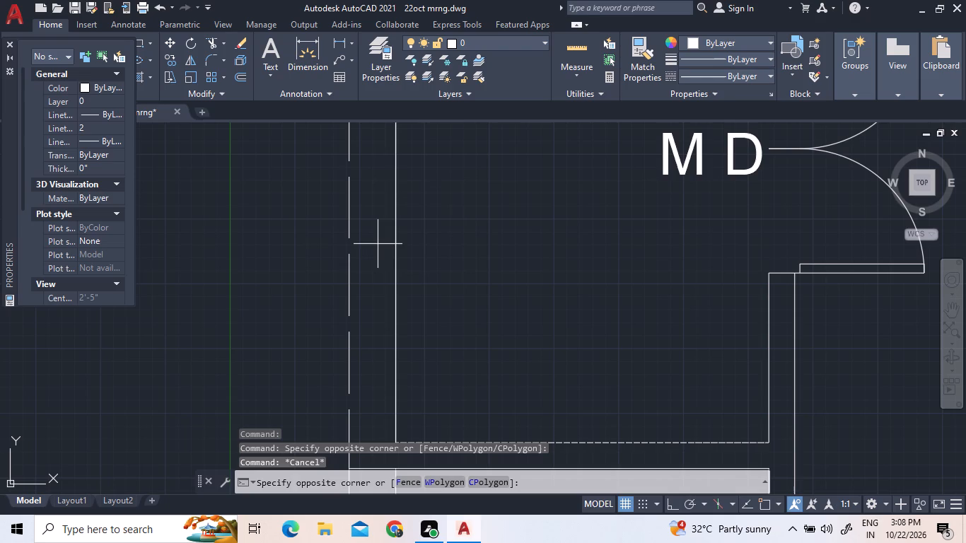
left_click(397, 242)
left_click(397, 242)
left_click(397, 245)
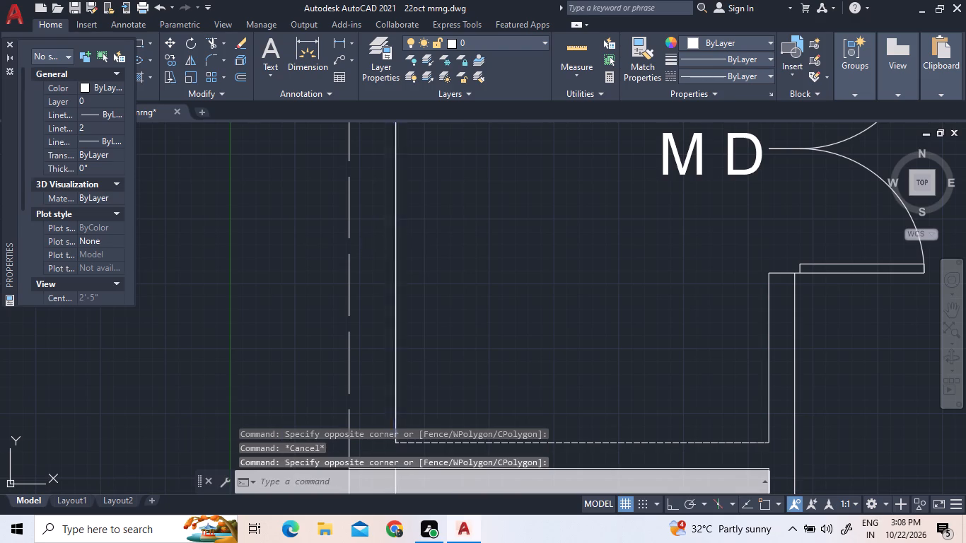
left_click(724, 78)
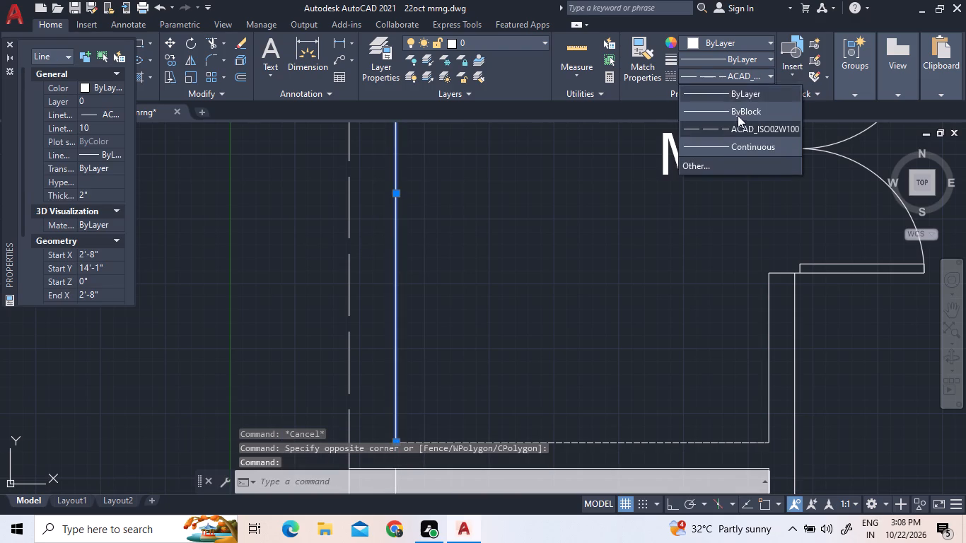
double_click(738, 129)
left_click(487, 279)
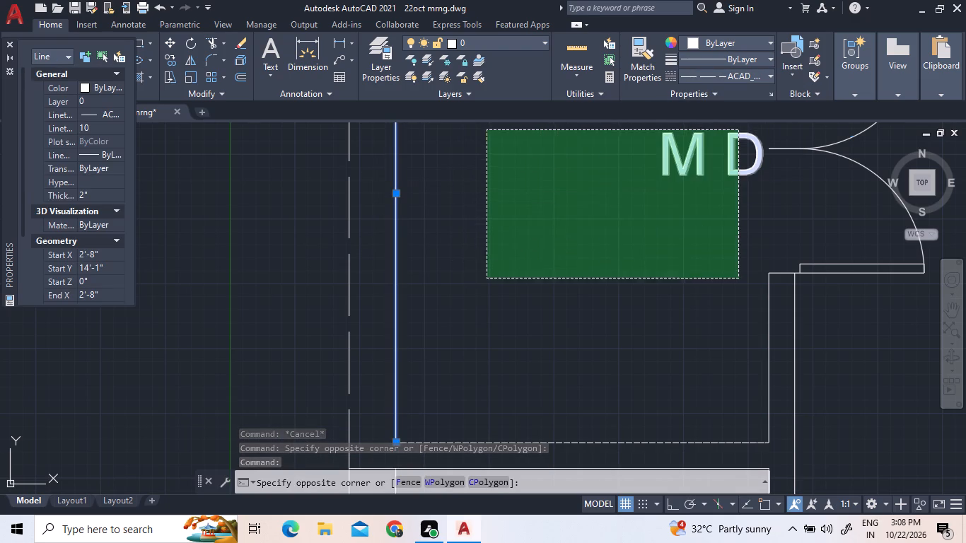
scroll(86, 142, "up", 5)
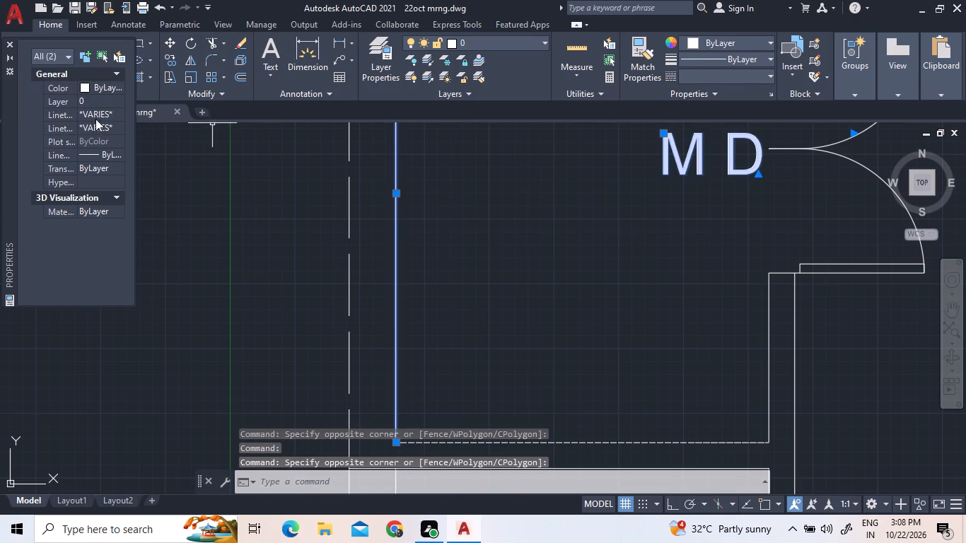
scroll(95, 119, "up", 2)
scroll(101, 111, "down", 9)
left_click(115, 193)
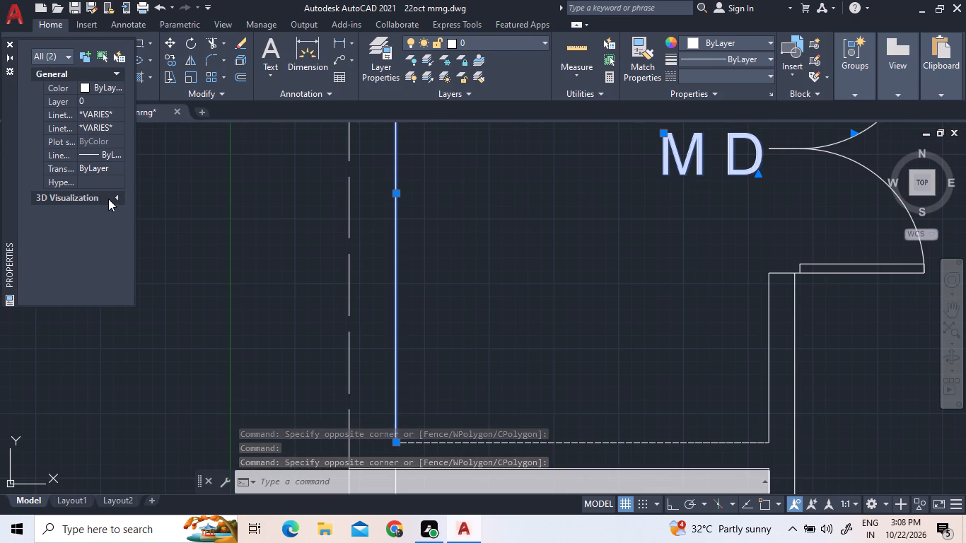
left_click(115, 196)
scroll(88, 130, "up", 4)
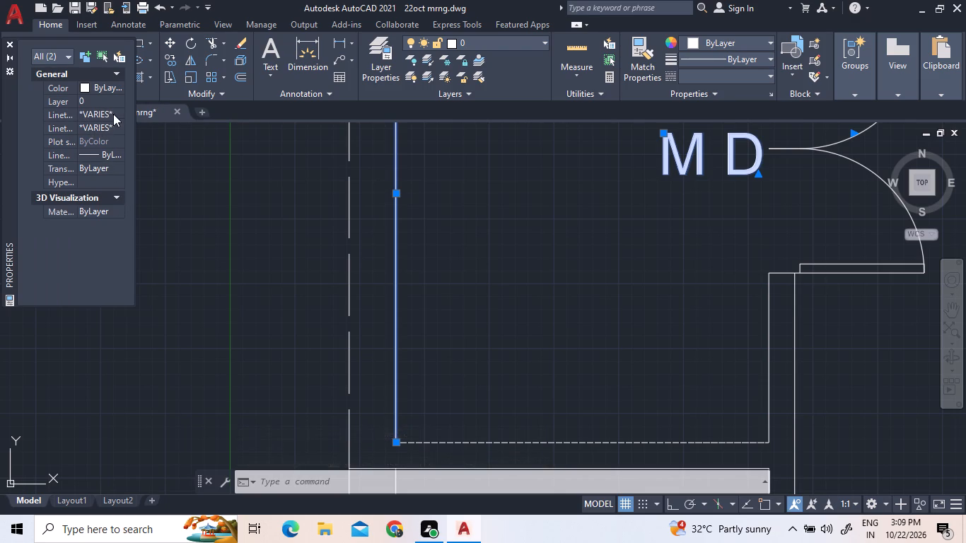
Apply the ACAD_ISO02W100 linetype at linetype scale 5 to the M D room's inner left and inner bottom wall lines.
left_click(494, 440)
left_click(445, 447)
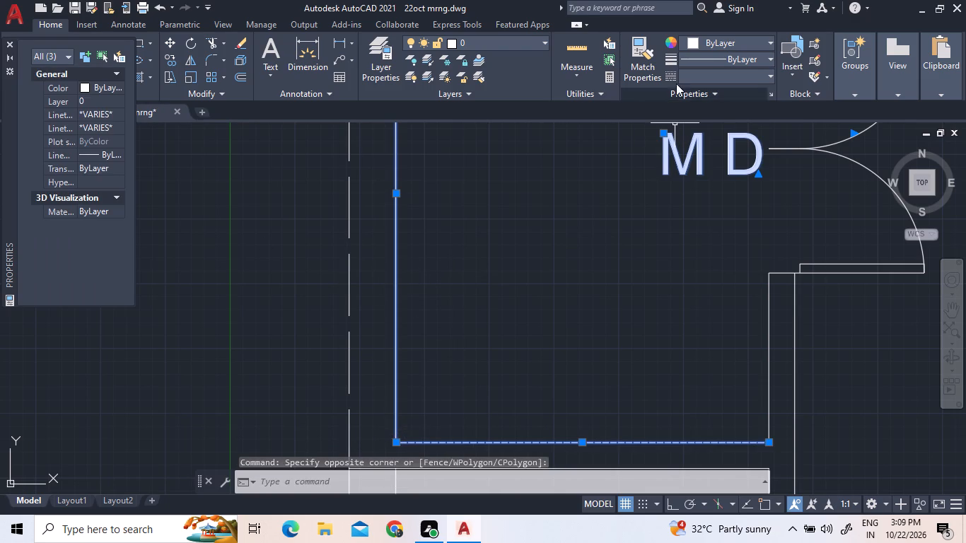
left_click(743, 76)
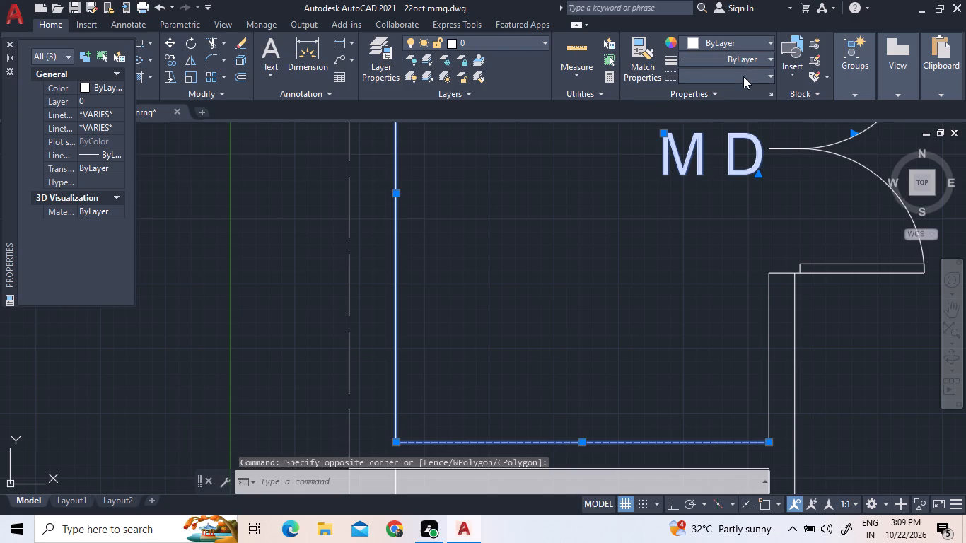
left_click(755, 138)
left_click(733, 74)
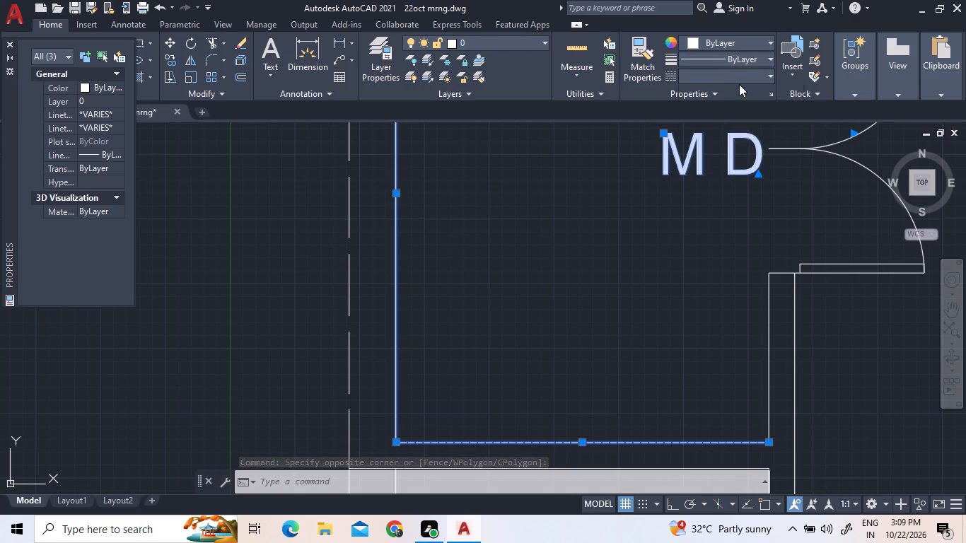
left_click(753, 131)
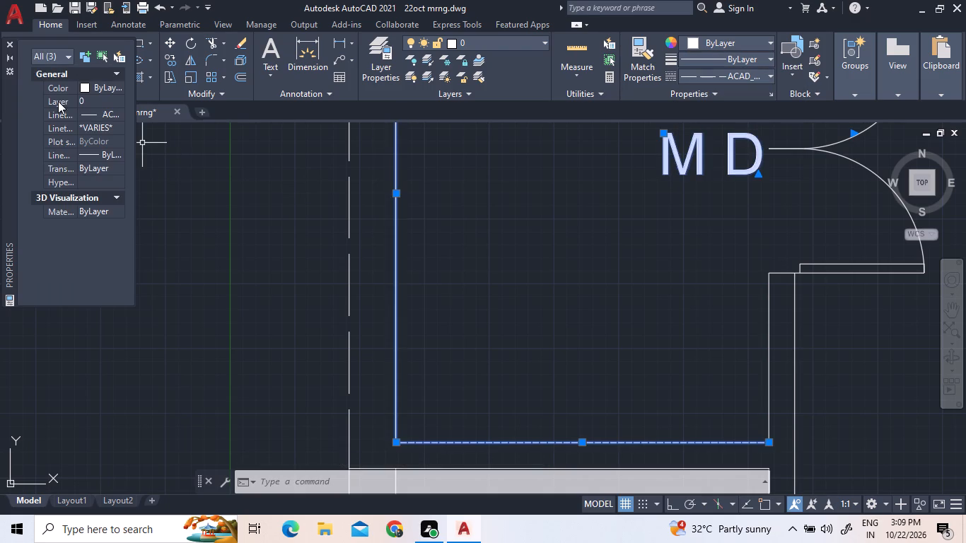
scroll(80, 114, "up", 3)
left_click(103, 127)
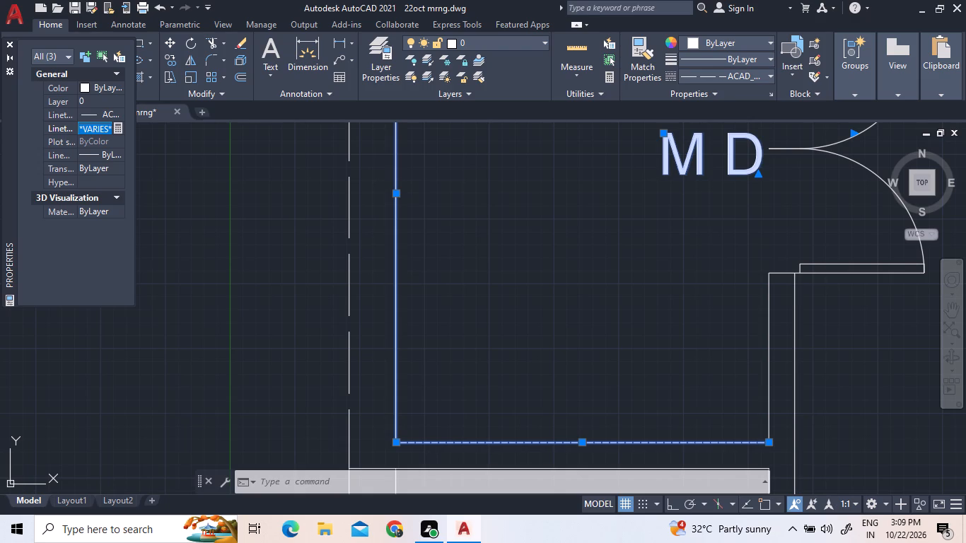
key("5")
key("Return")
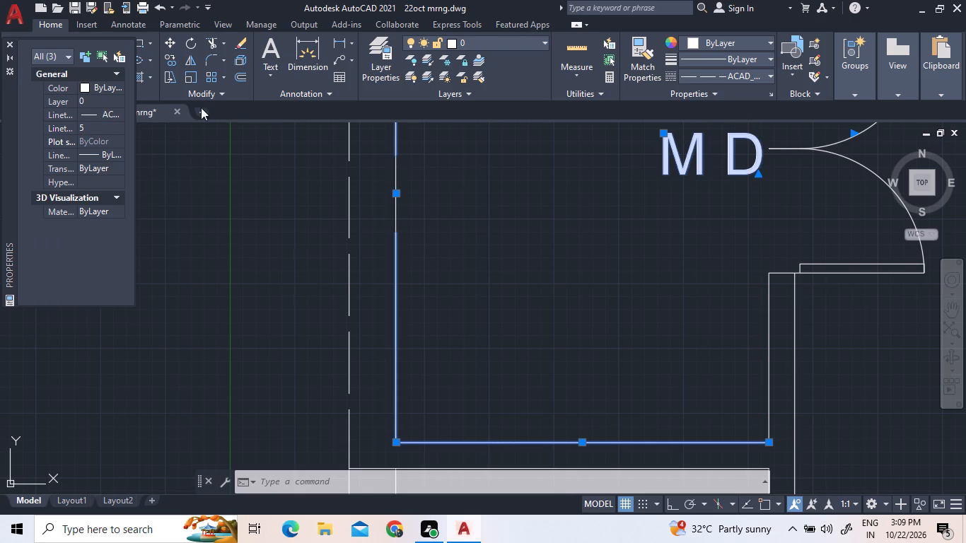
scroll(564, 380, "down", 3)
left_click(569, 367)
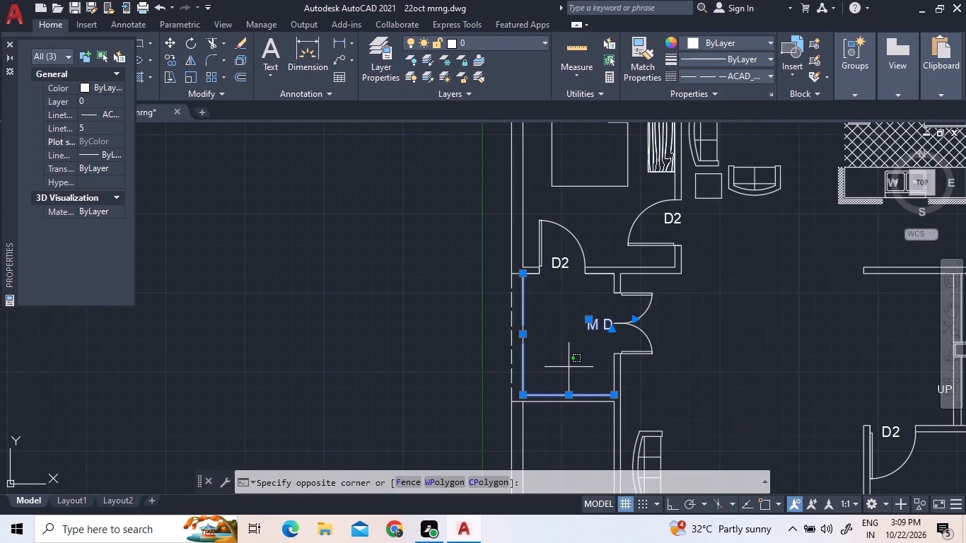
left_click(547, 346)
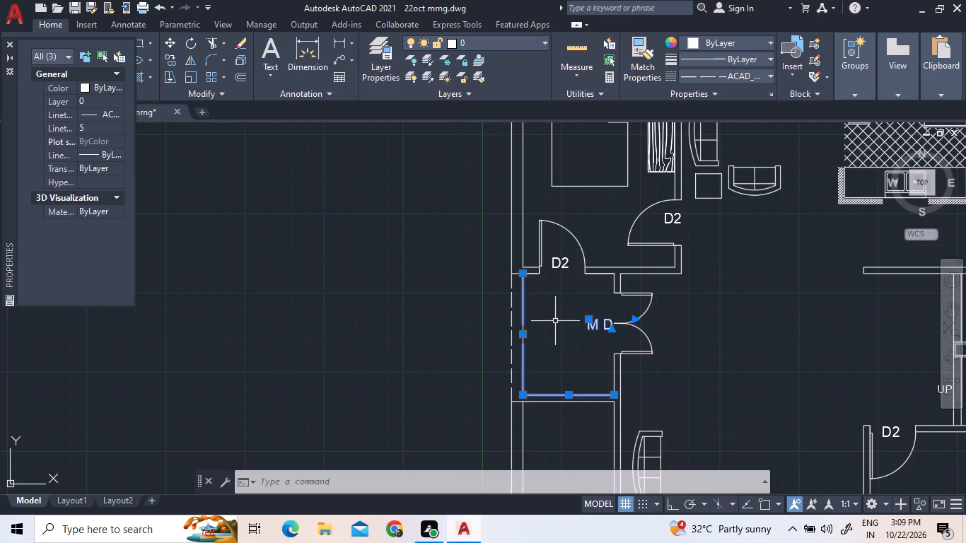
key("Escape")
Delete the M D room's inner left wall lines and its inner bottom wall line.
scroll(472, 300, "up", 3)
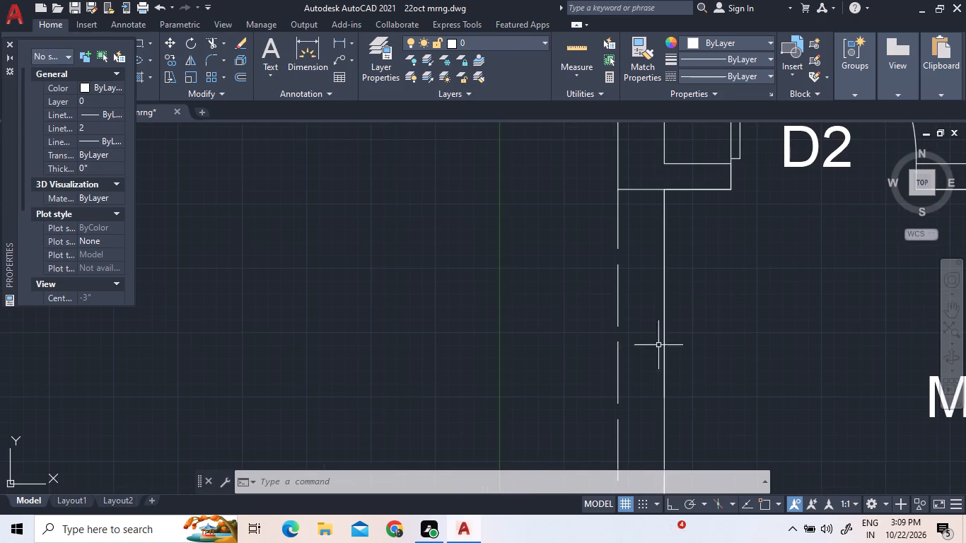
left_click(670, 344)
left_click(650, 343)
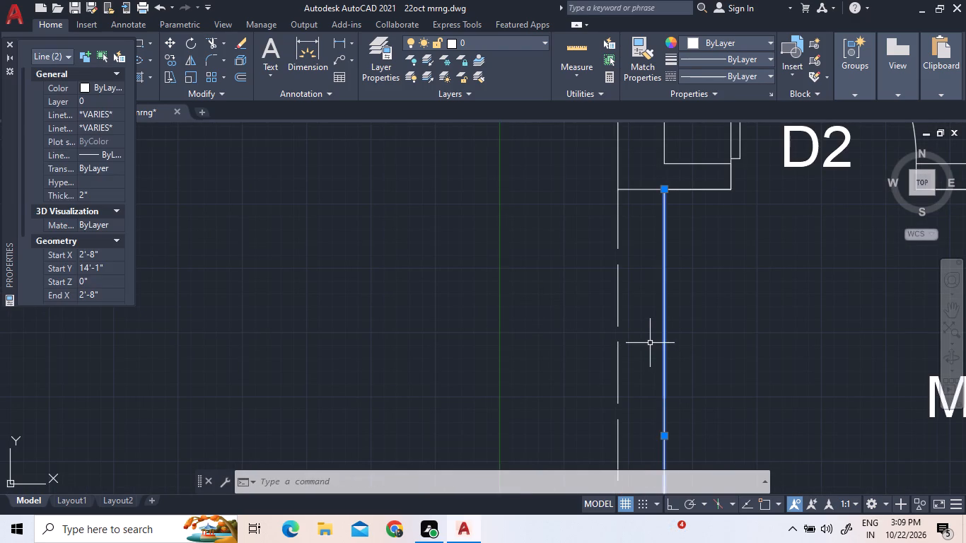
key("Delete")
scroll(653, 332, "down", 3)
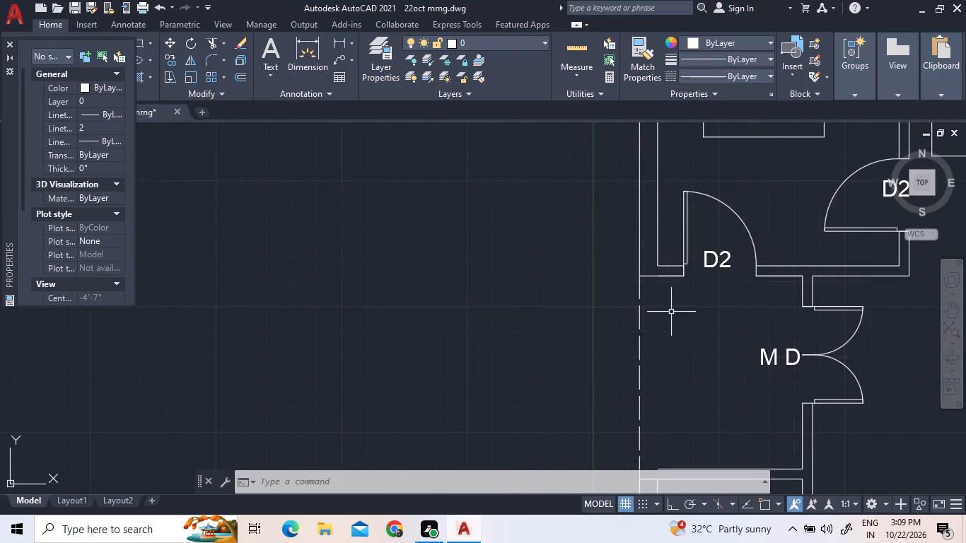
scroll(687, 355, "down", 2)
scroll(714, 407, "up", 4)
left_click(712, 387)
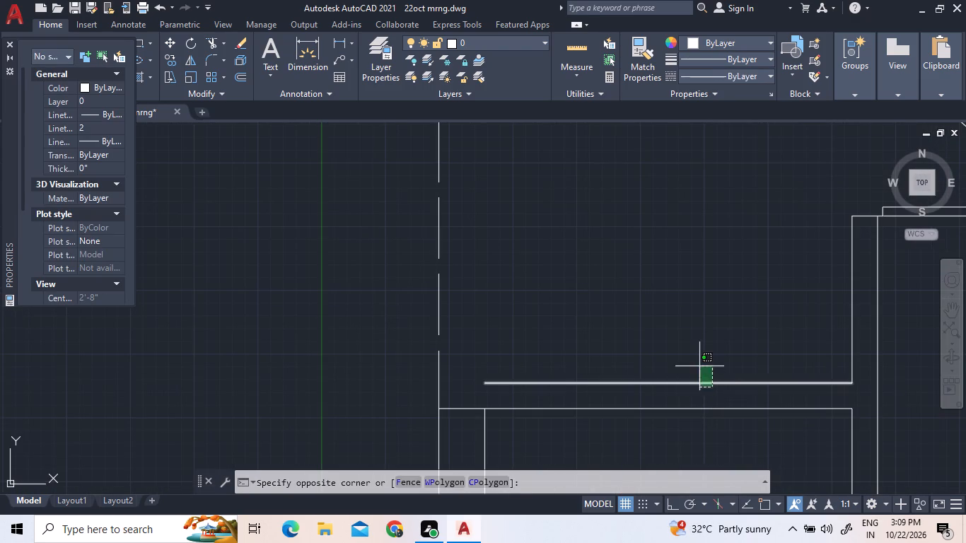
left_click(699, 364)
key("Delete")
scroll(698, 368, "down", 5)
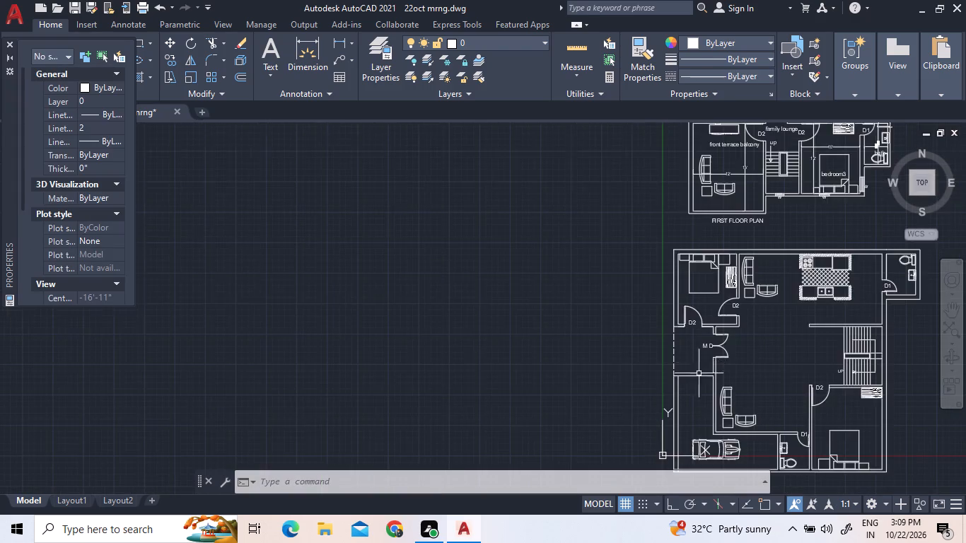
Draw lines along the M D room's inner left and inner bottom edges with ACAD_ISO02W100 as current linetype, using object snap and ortho.
scroll(697, 313, "up", 3)
middle_click_drag(684, 240, 573, 128)
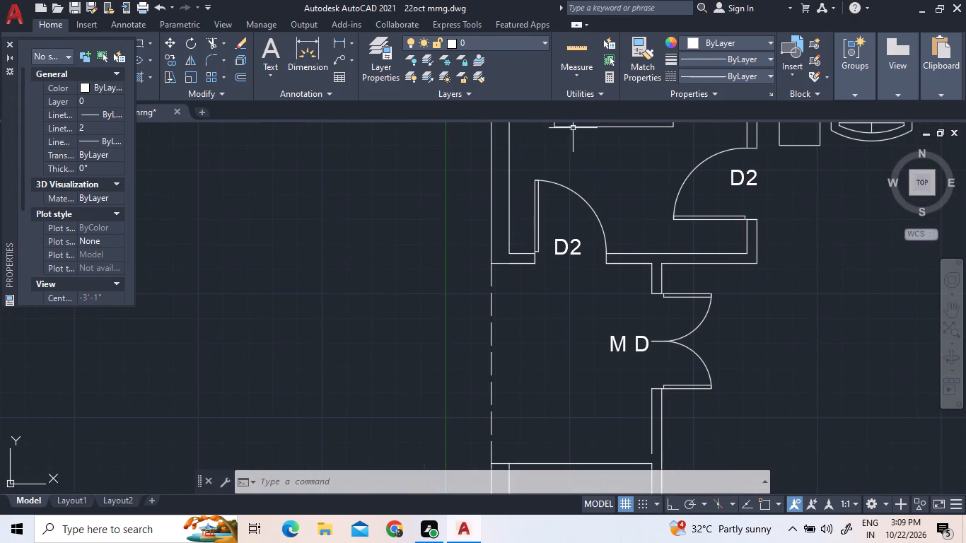
left_click(694, 75)
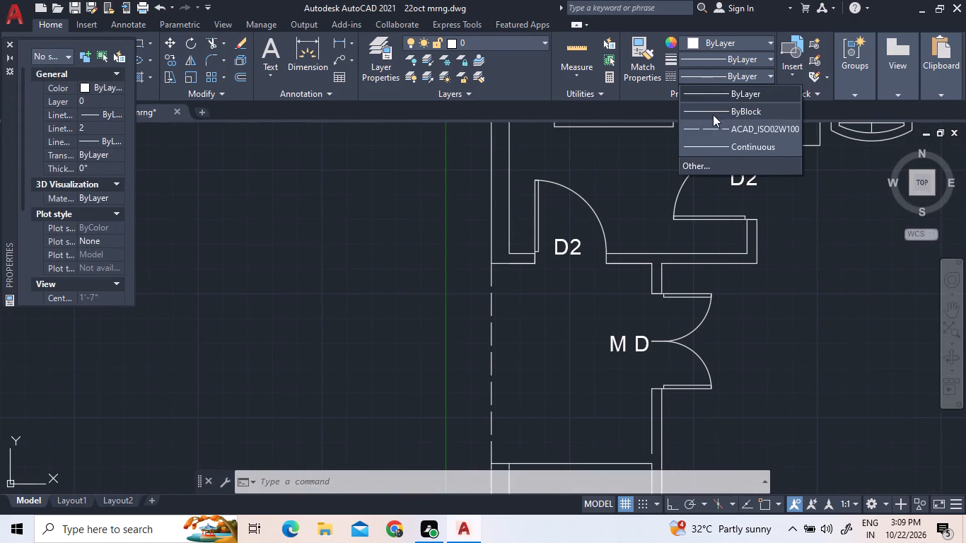
left_click(716, 128)
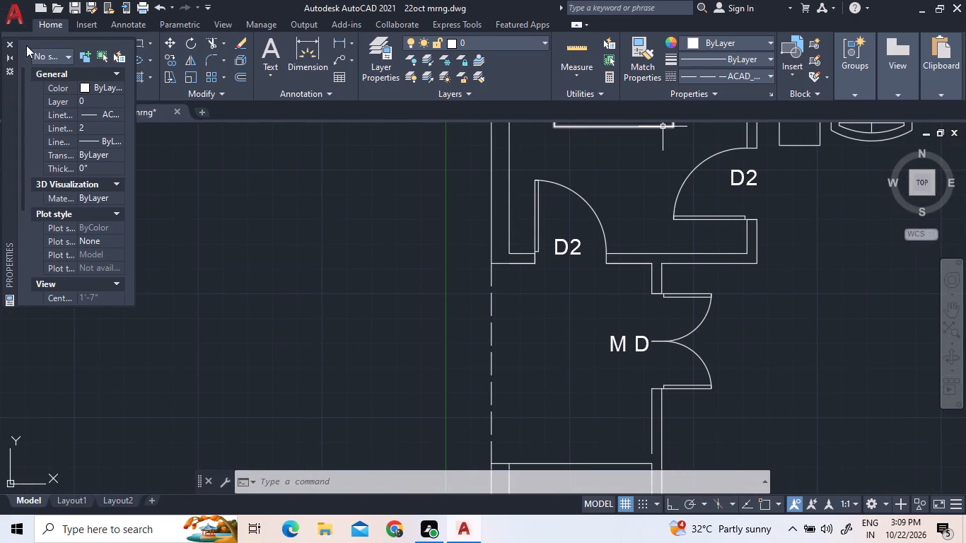
left_click(13, 47)
left_click(18, 48)
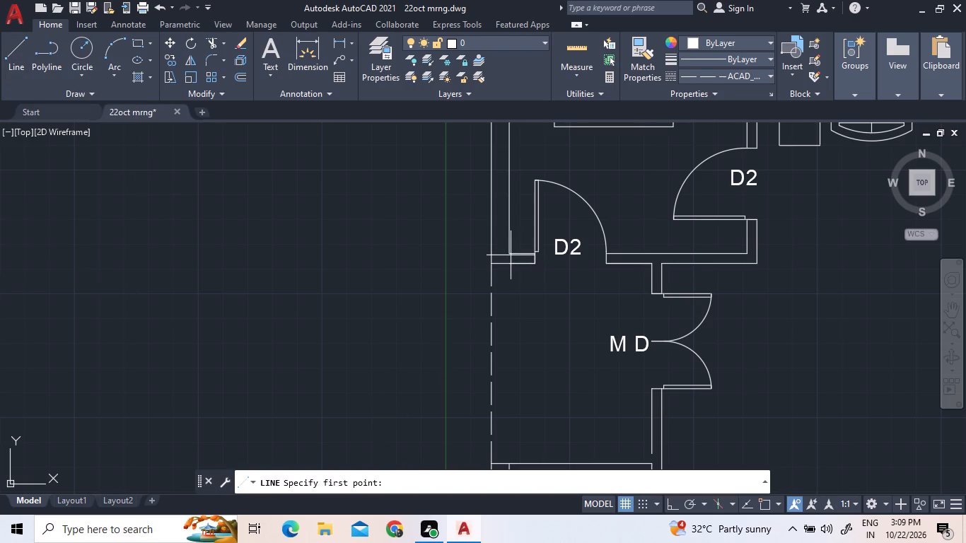
left_click(772, 506)
left_click(673, 506)
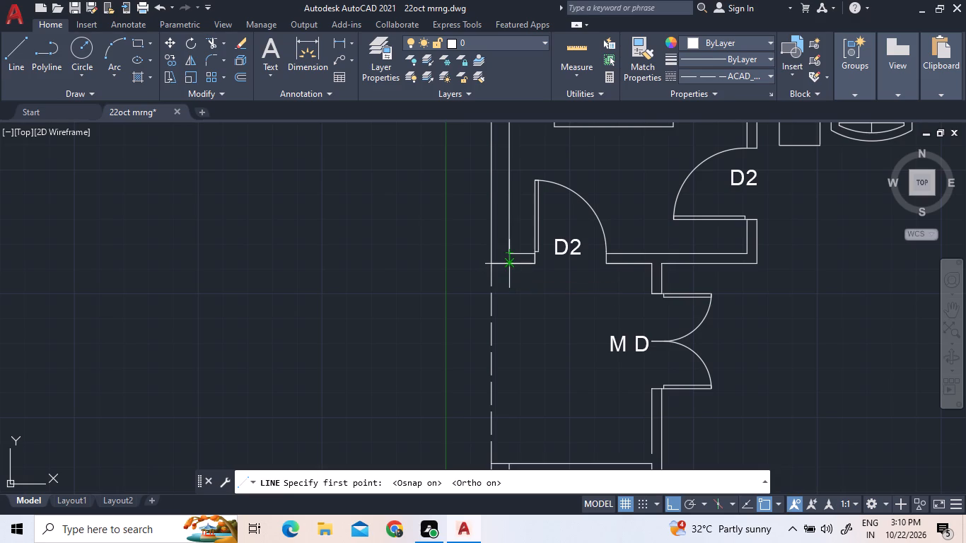
left_click(508, 267)
scroll(511, 356, "down", 2)
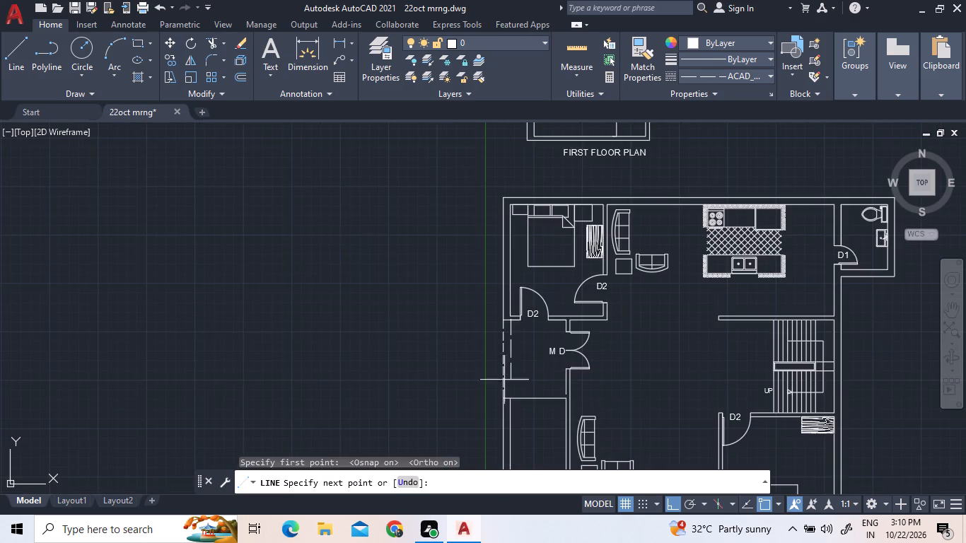
scroll(533, 415, "up", 3)
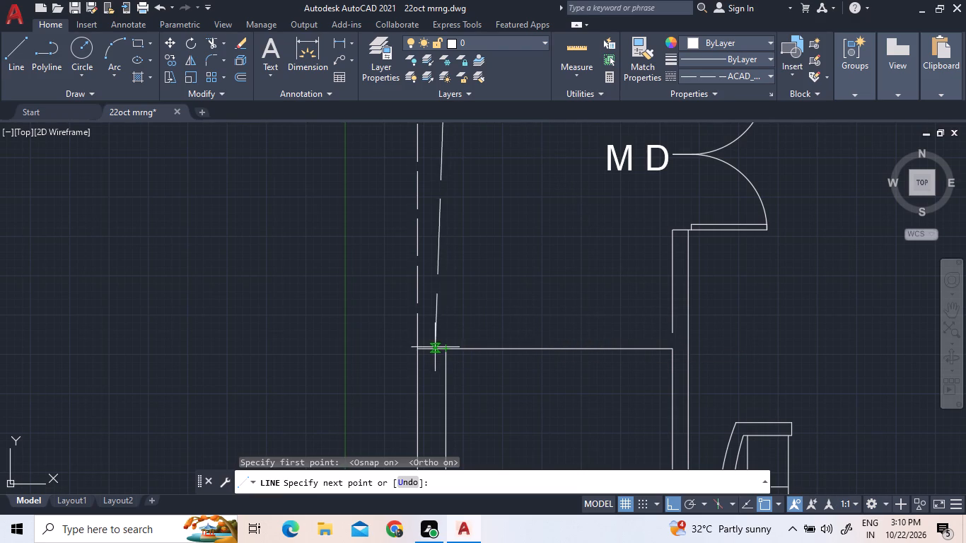
left_click(443, 351)
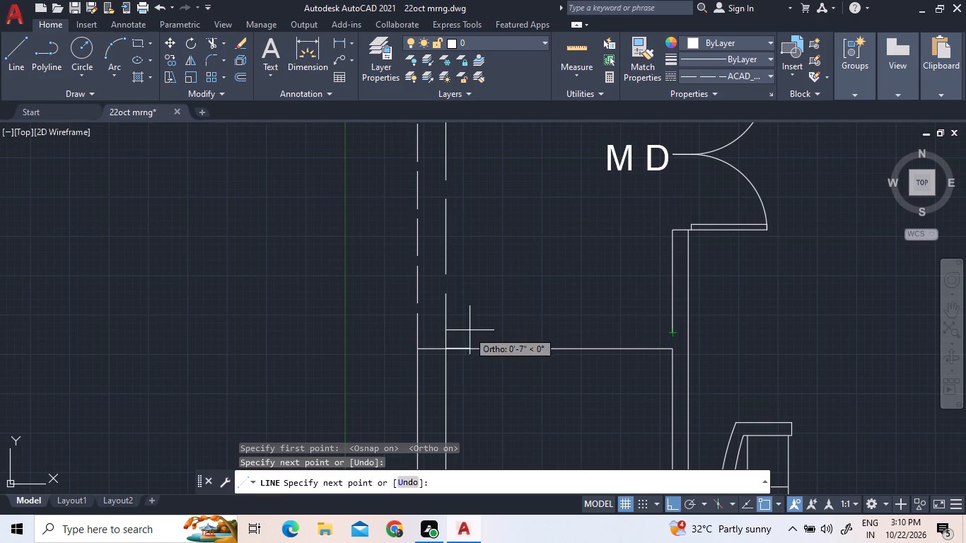
left_click(450, 327)
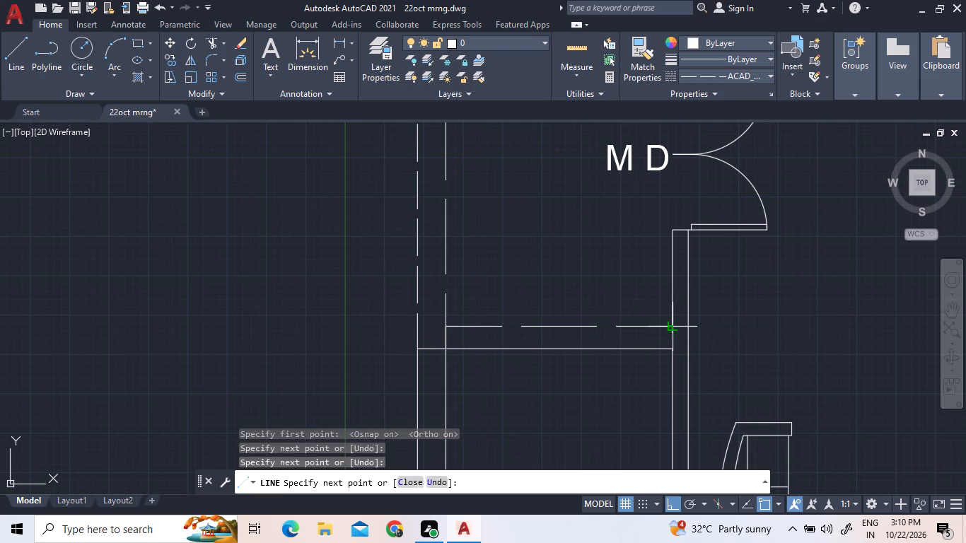
left_click(673, 332)
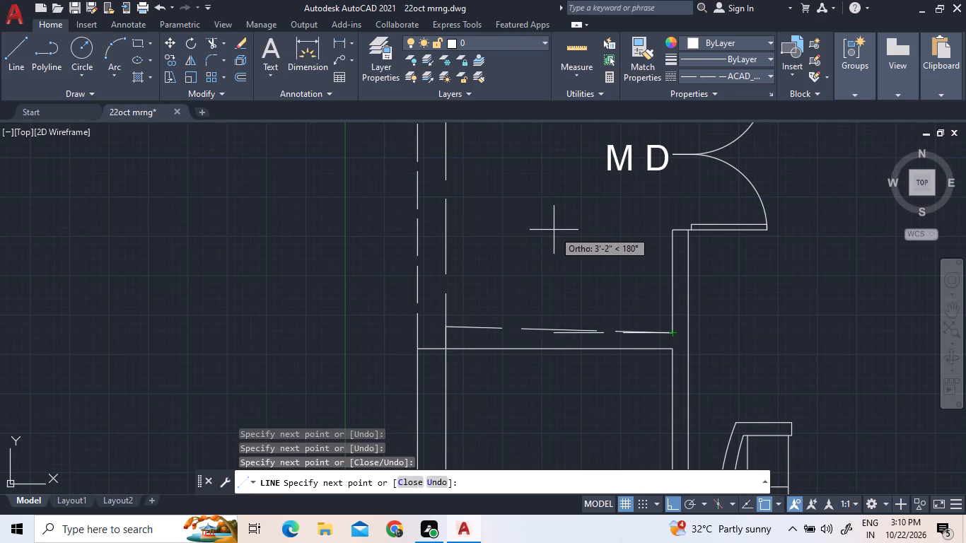
key("Escape")
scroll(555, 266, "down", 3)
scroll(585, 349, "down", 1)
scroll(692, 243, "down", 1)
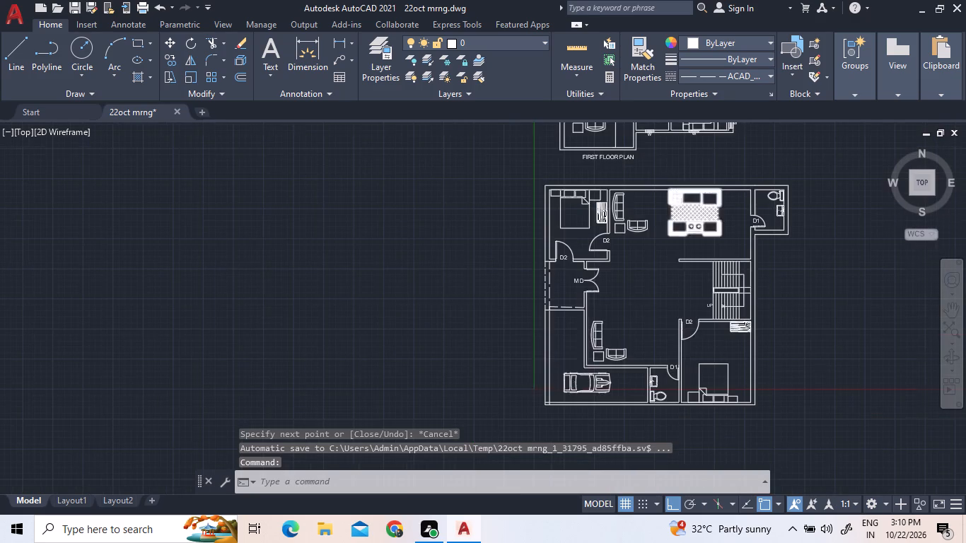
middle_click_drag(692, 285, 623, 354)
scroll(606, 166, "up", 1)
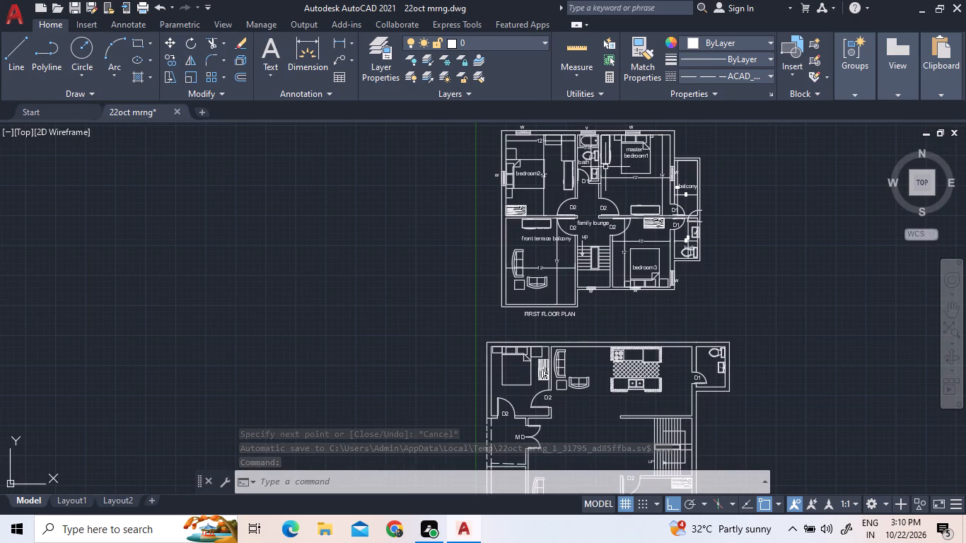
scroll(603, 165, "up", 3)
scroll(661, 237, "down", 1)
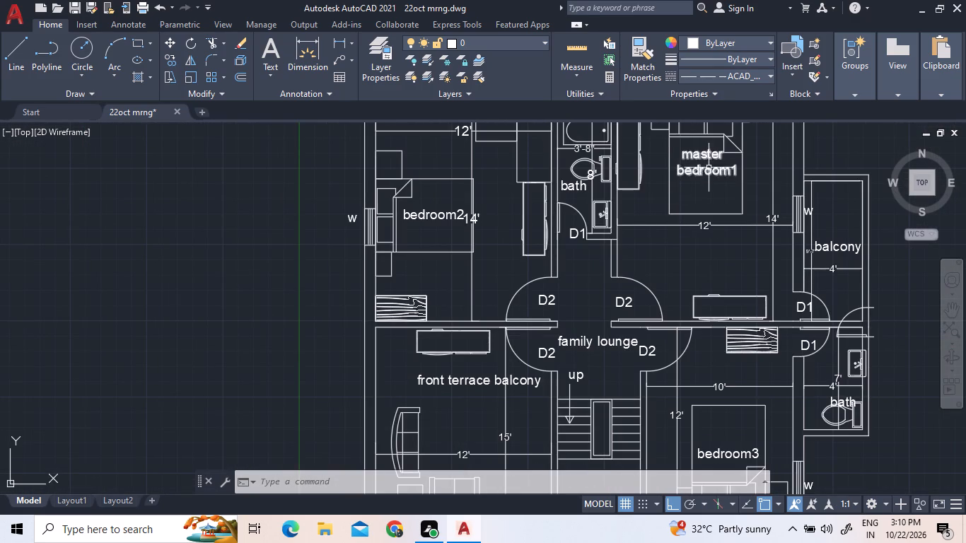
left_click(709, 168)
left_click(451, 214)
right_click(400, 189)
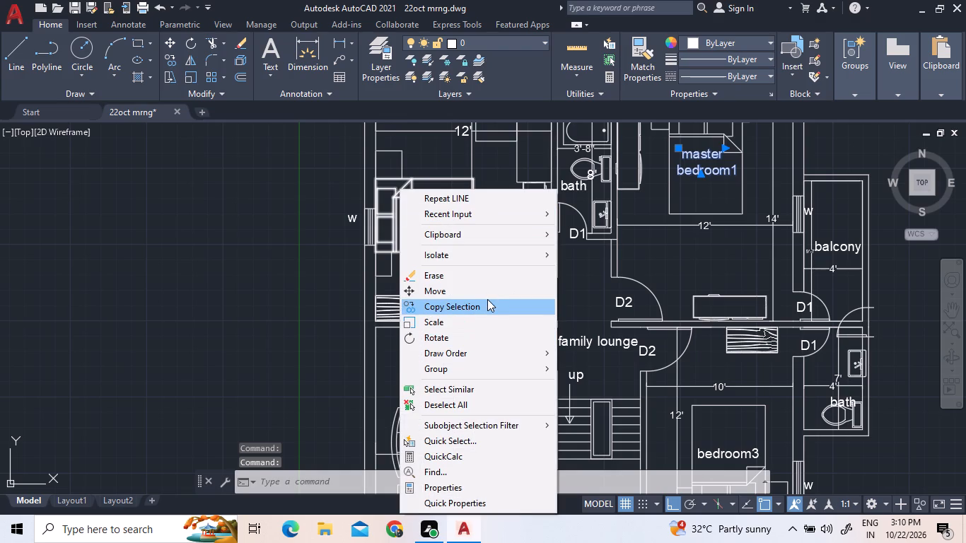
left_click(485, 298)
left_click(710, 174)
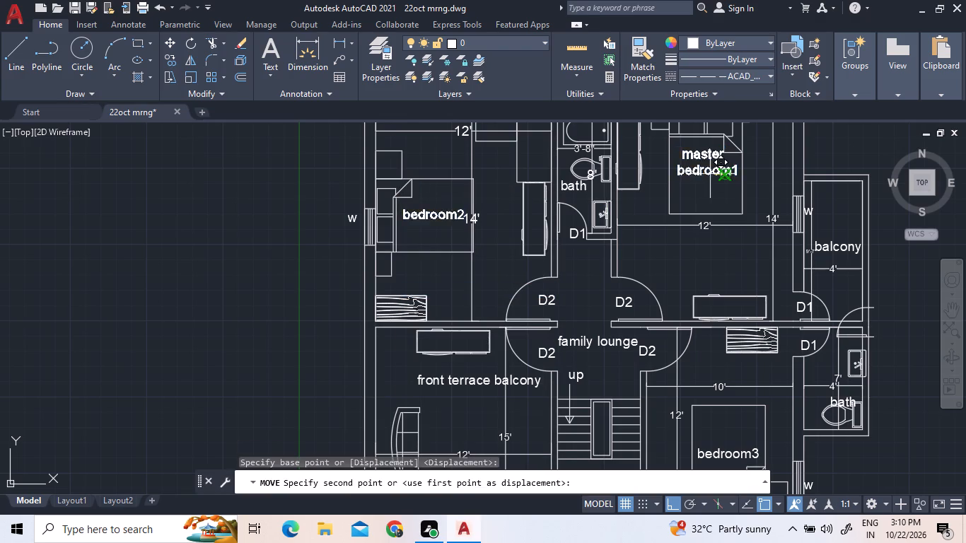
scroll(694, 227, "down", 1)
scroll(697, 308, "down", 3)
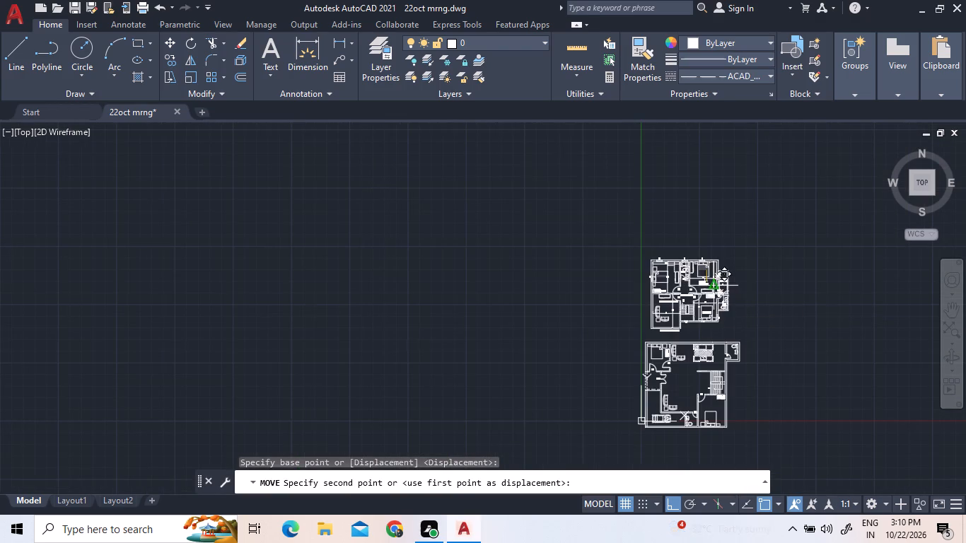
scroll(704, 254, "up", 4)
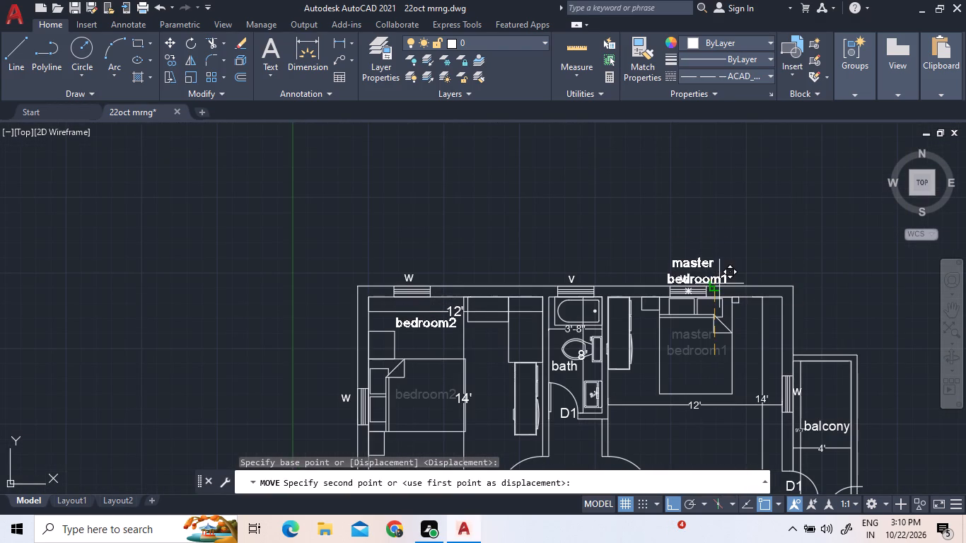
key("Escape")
Copy the master bedroom1 and bedroom2 labels to the lower plan with ortho off, placing master bedroom1 above the bed beside the staircase.
left_click(699, 347)
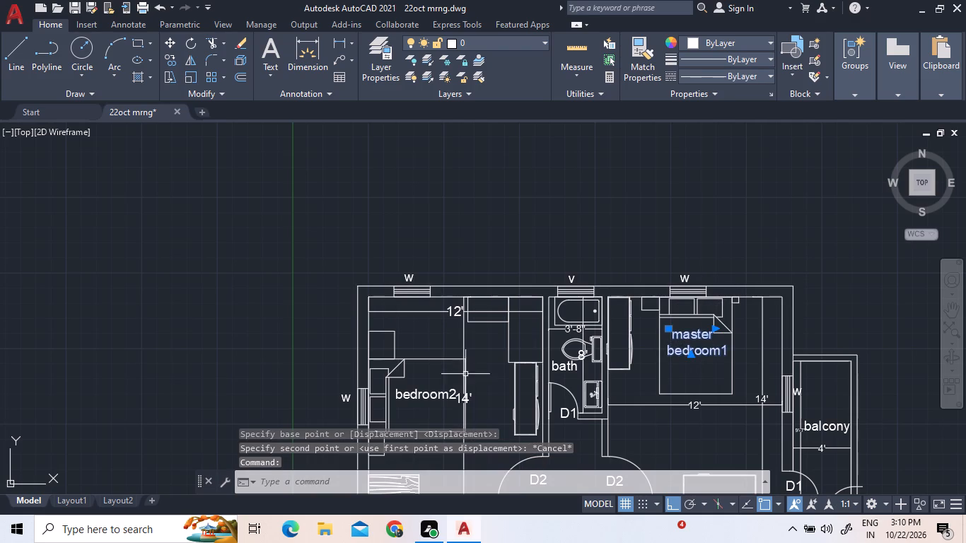
left_click(418, 399)
right_click(634, 173)
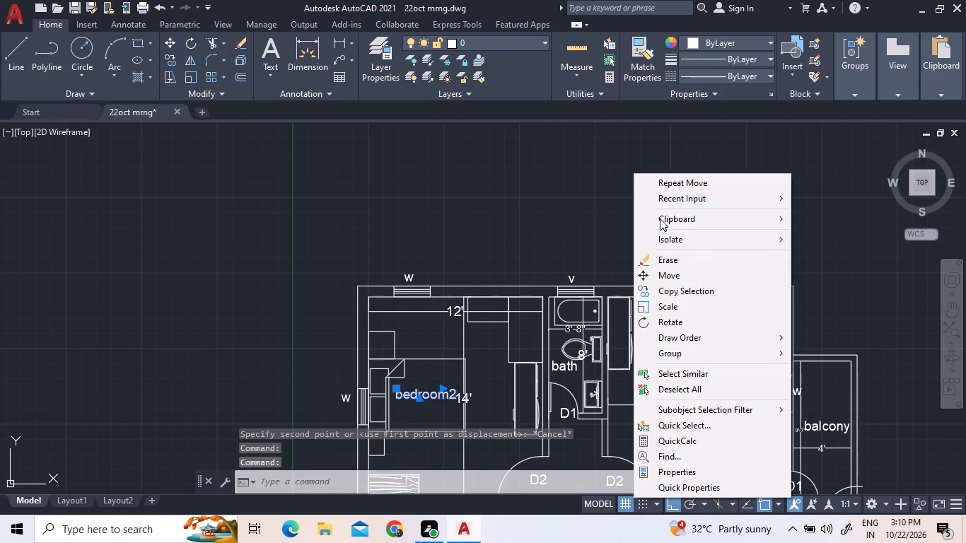
left_click(691, 290)
scroll(804, 221, "down", 1)
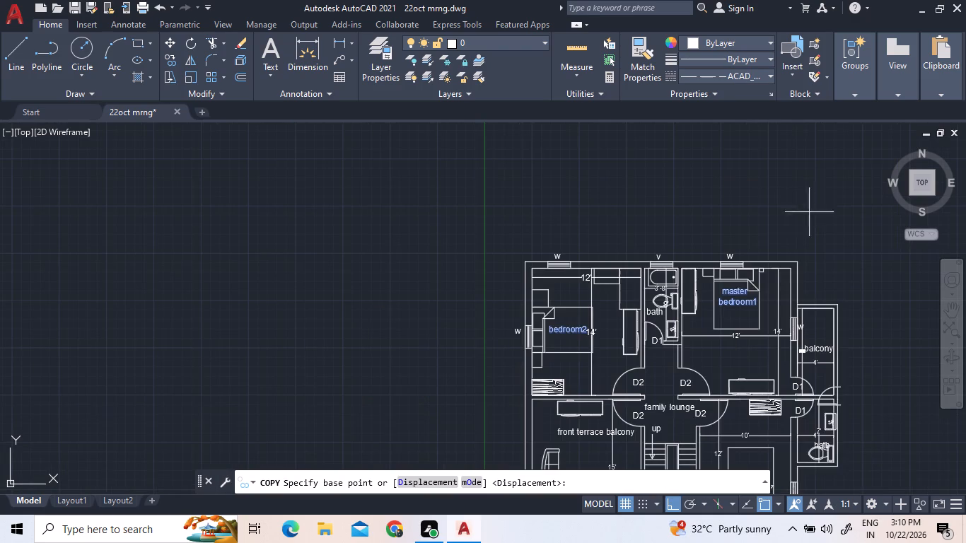
left_click(731, 309)
scroll(678, 28, "down", 2)
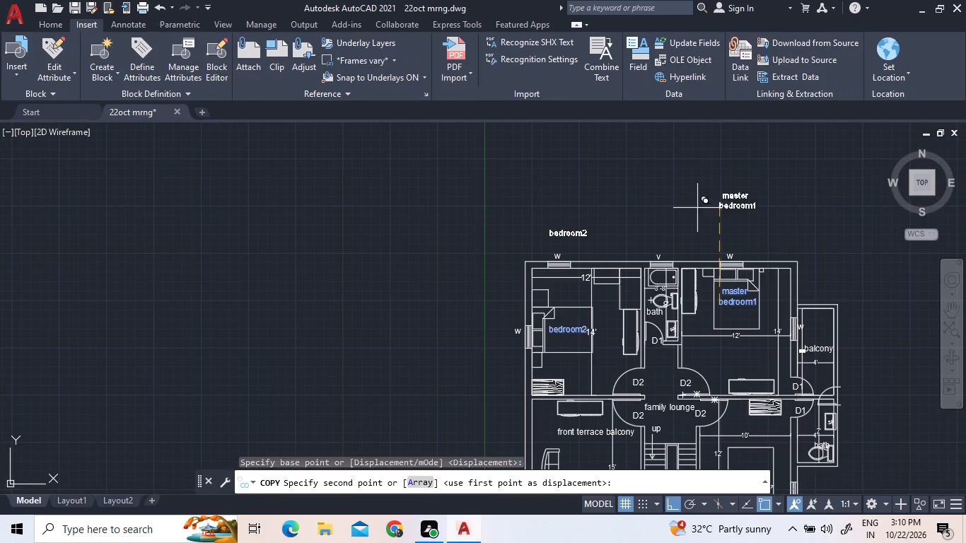
scroll(725, 173, "down", 3)
scroll(693, 361, "up", 4)
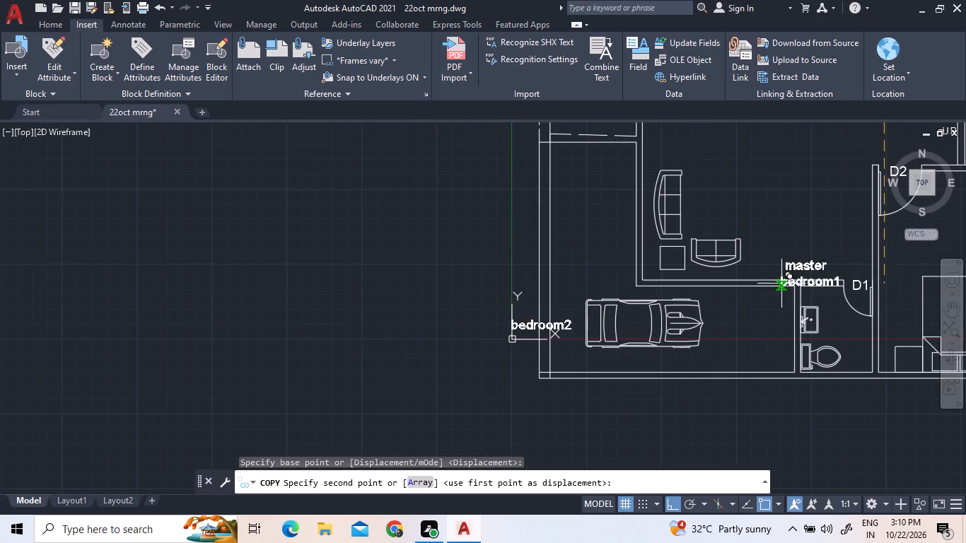
scroll(776, 245, "down", 3)
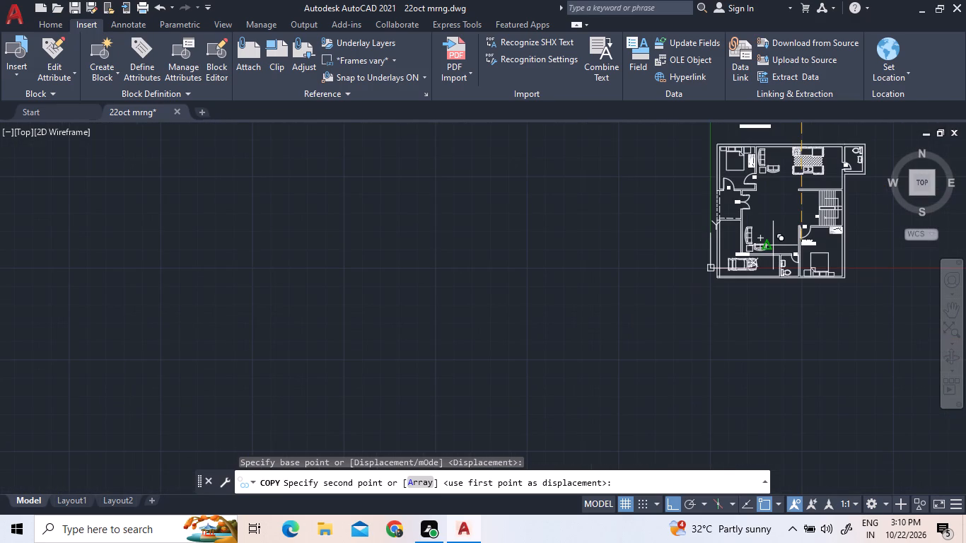
key("F8")
scroll(831, 239, "up", 3)
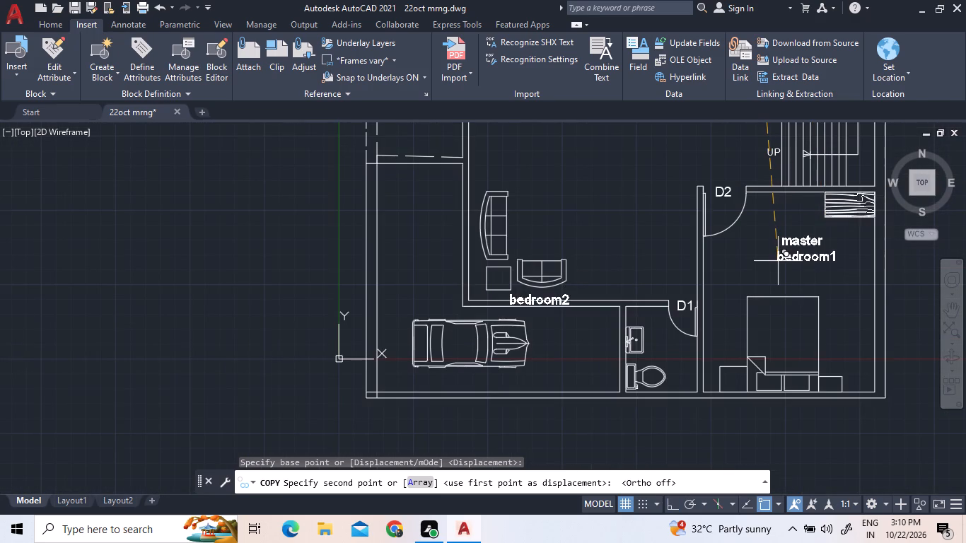
left_click(778, 261)
key("Escape")
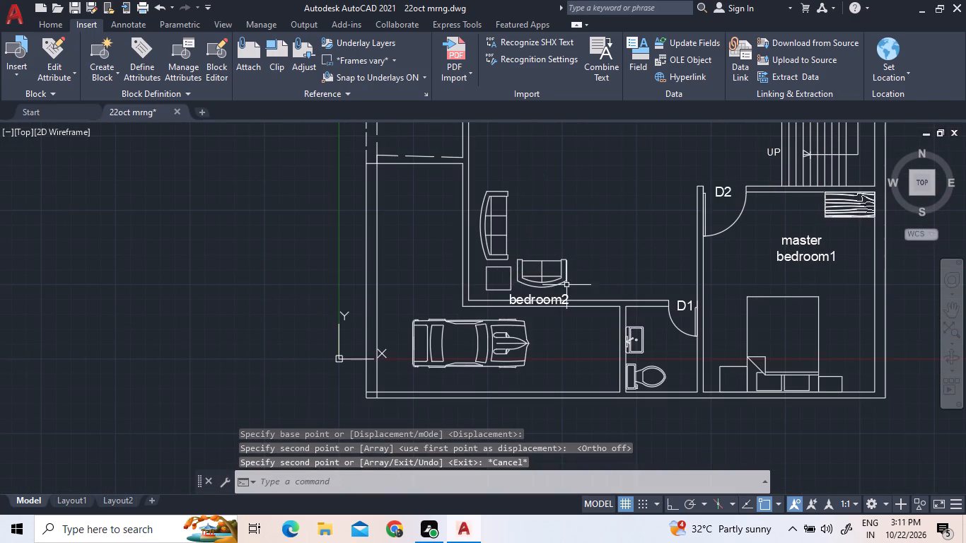
Move the copied bedroom2 label into the lower plan's upper-left bedroom, just below the bed.
scroll(583, 296, "up", 4)
left_click(513, 331)
left_click(355, 334)
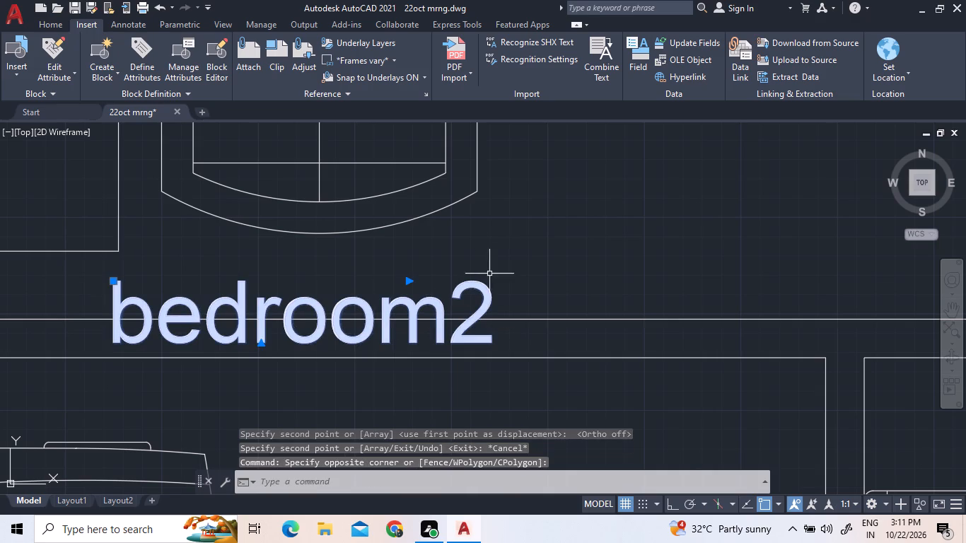
right_click(534, 259)
left_click(549, 269)
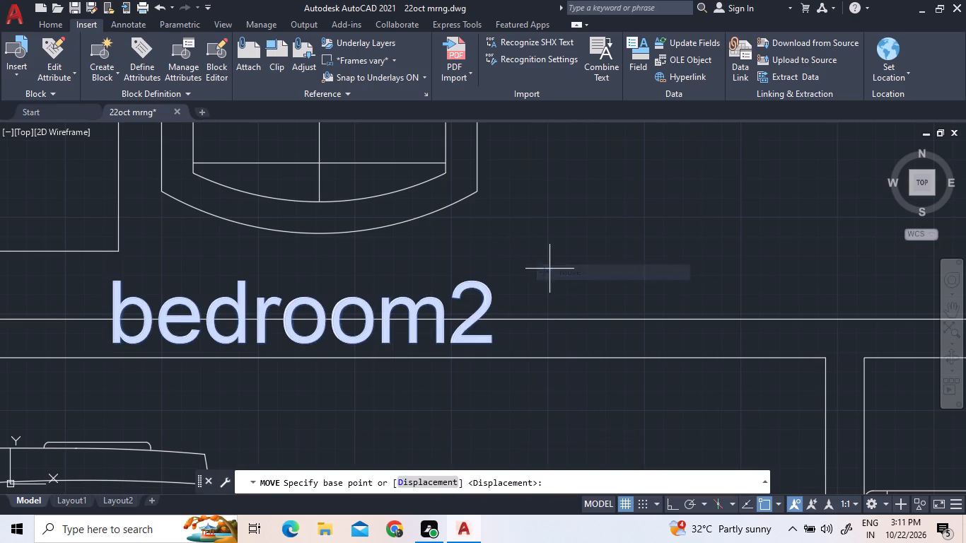
left_click(444, 317)
scroll(495, 290, "down", 5)
scroll(575, 326, "down", 3)
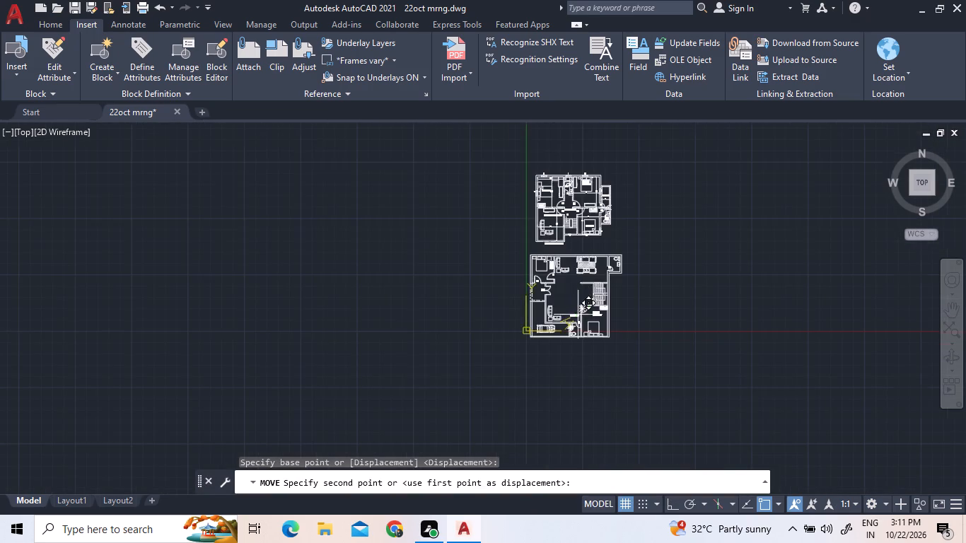
scroll(566, 255, "up", 4)
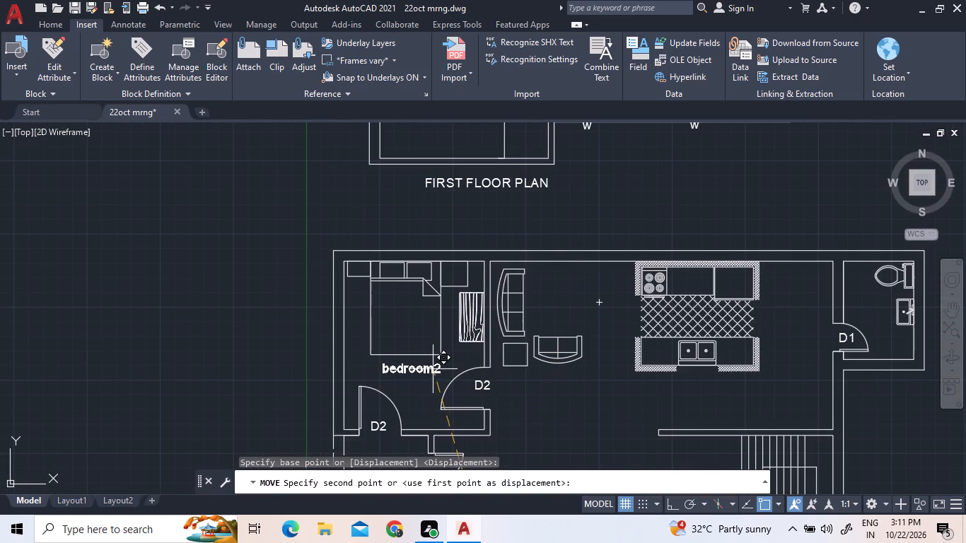
left_click(433, 369)
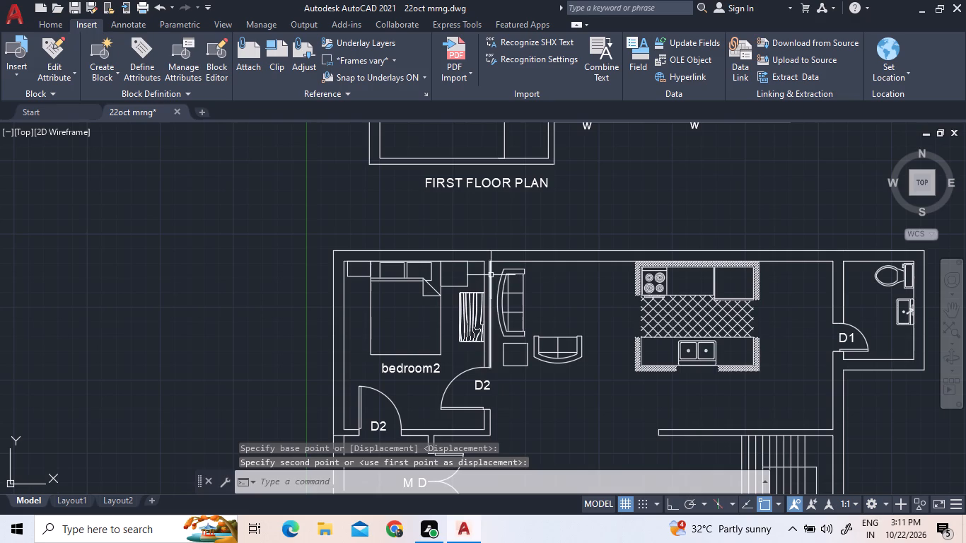
Copy the family lounge label from the first floor plan into the open hall between the M D entrance and staircase of the lower plan.
scroll(526, 216, "down", 4)
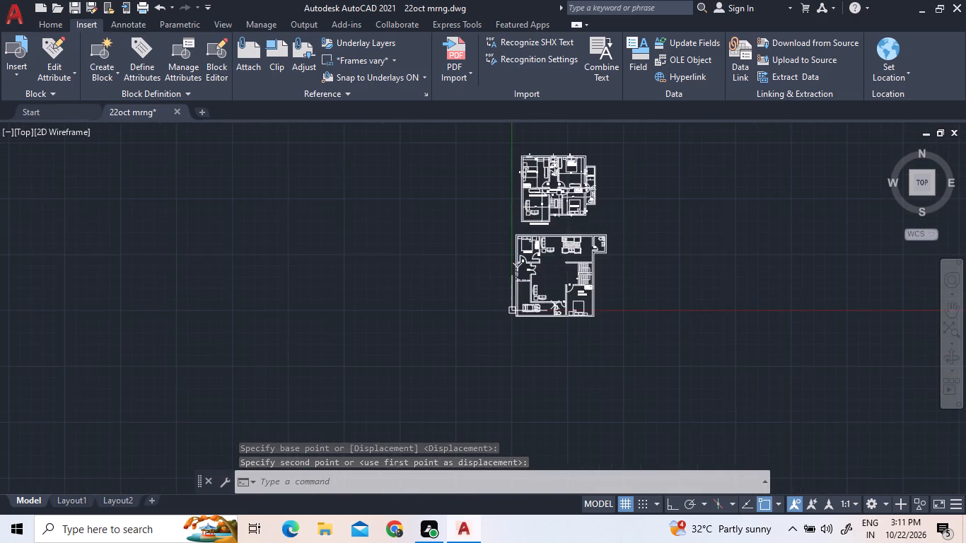
scroll(559, 192, "up", 4)
left_click(540, 197)
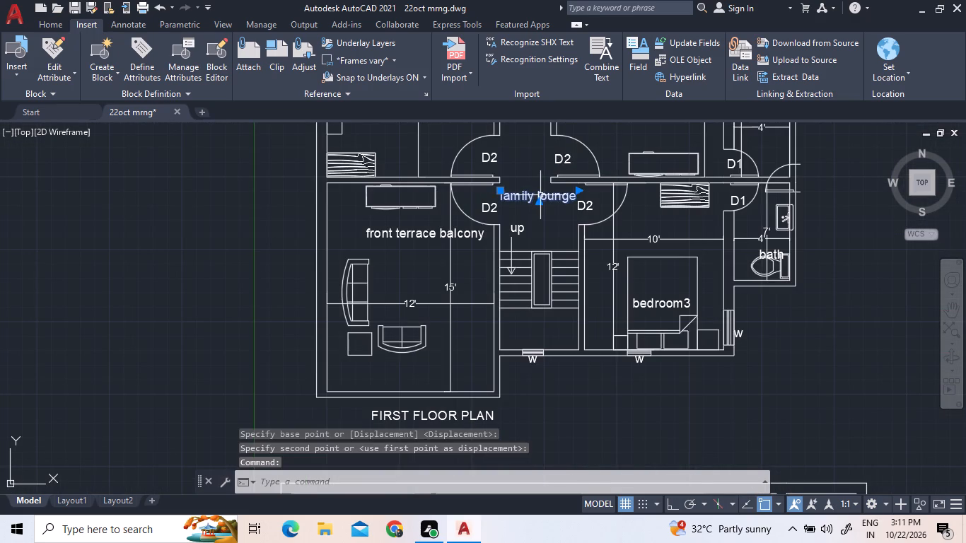
right_click(540, 195)
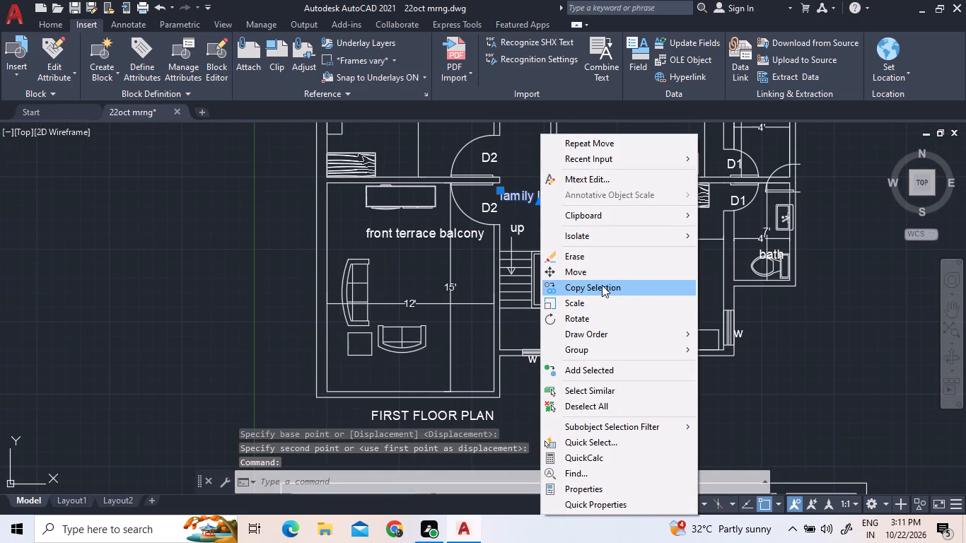
left_click(601, 287)
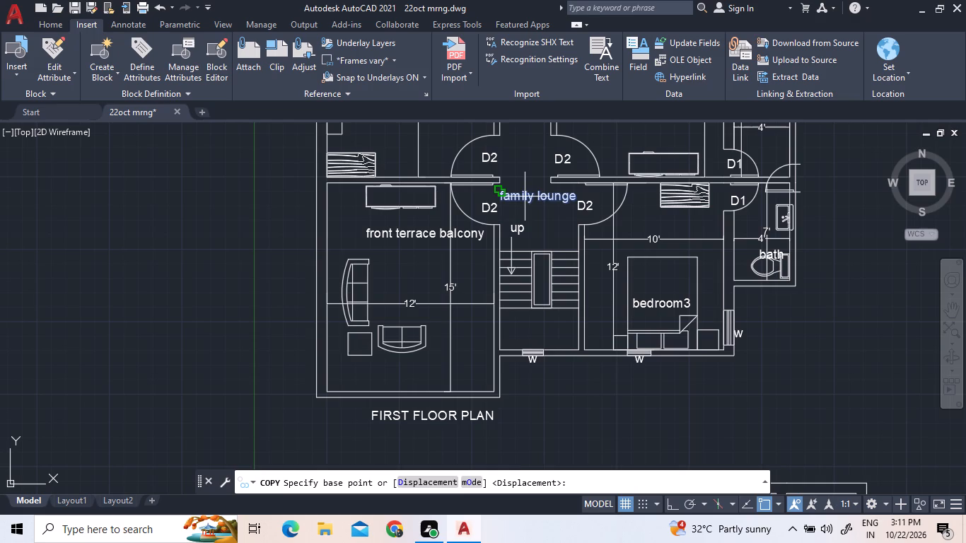
left_click(528, 197)
scroll(528, 197, "down", 4)
scroll(530, 280, "up", 1)
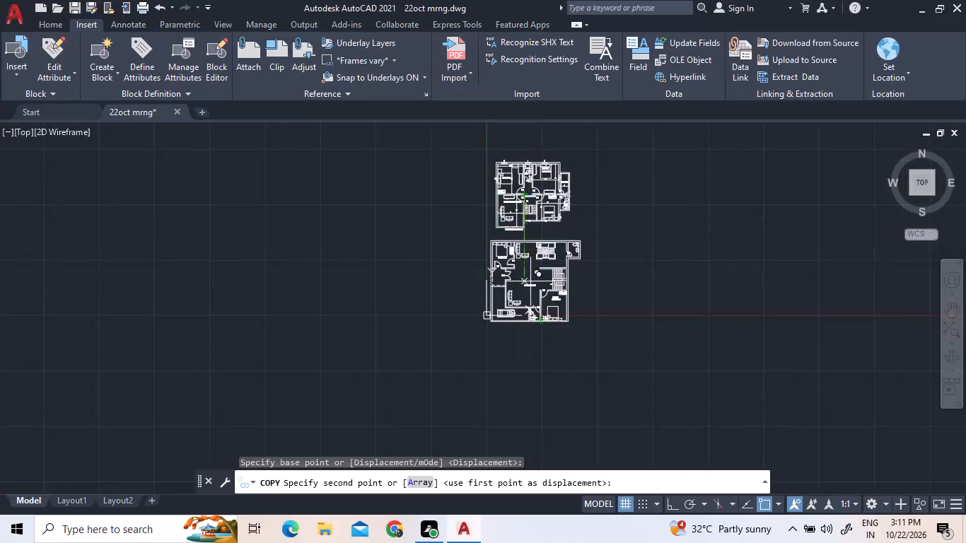
scroll(530, 279, "up", 3)
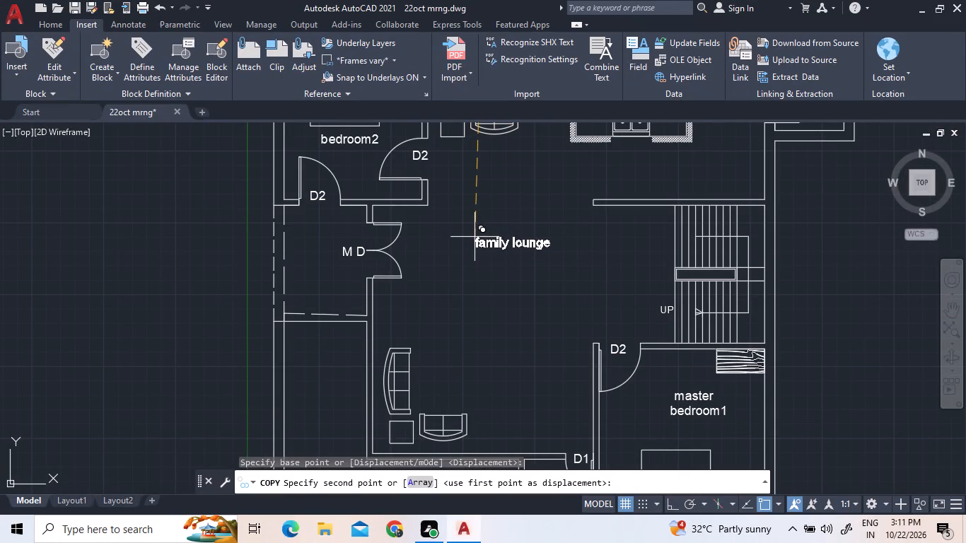
left_click(475, 237)
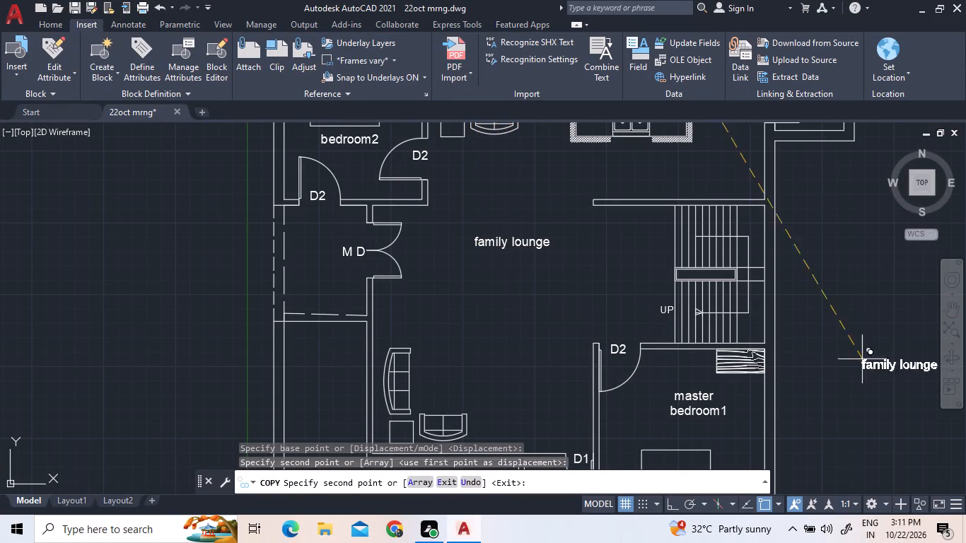
right_click(859, 320)
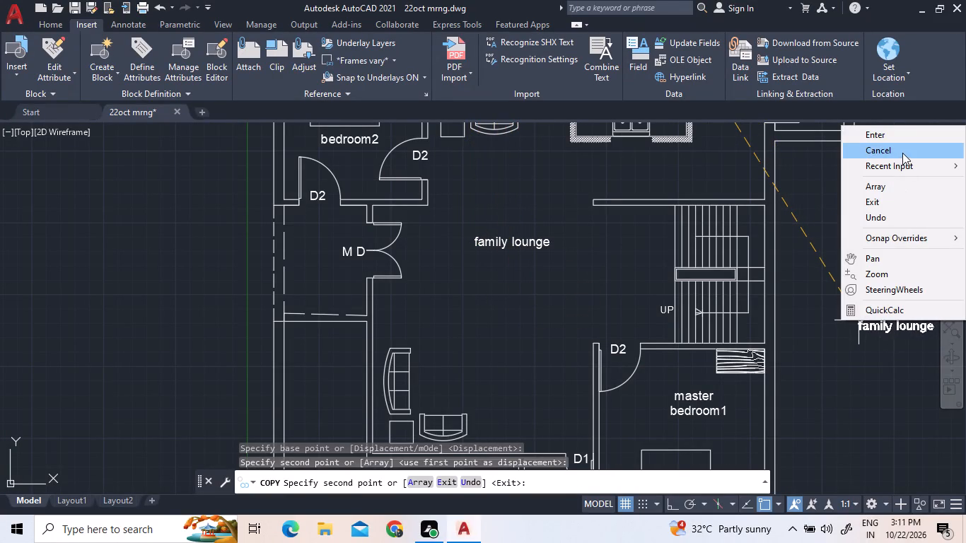
left_click(893, 133)
Move the bath label from the first floor plan's bathroom beside bedroom3 into the lower plan's bathroom next to the car space.
scroll(859, 246, "down", 3)
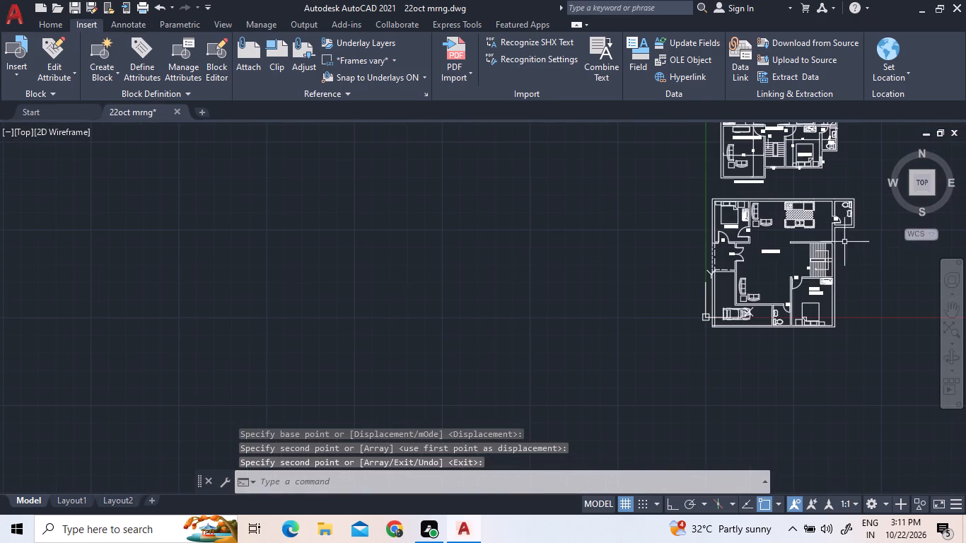
scroll(821, 116, "up", 8)
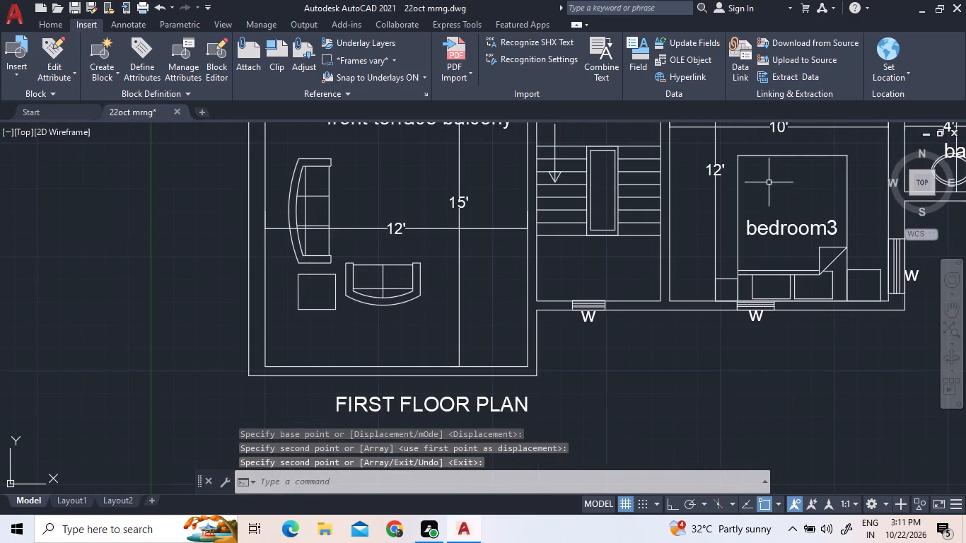
middle_click_drag(763, 190, 334, 450)
scroll(334, 450, "up", 1)
scroll(391, 407, "down", 1)
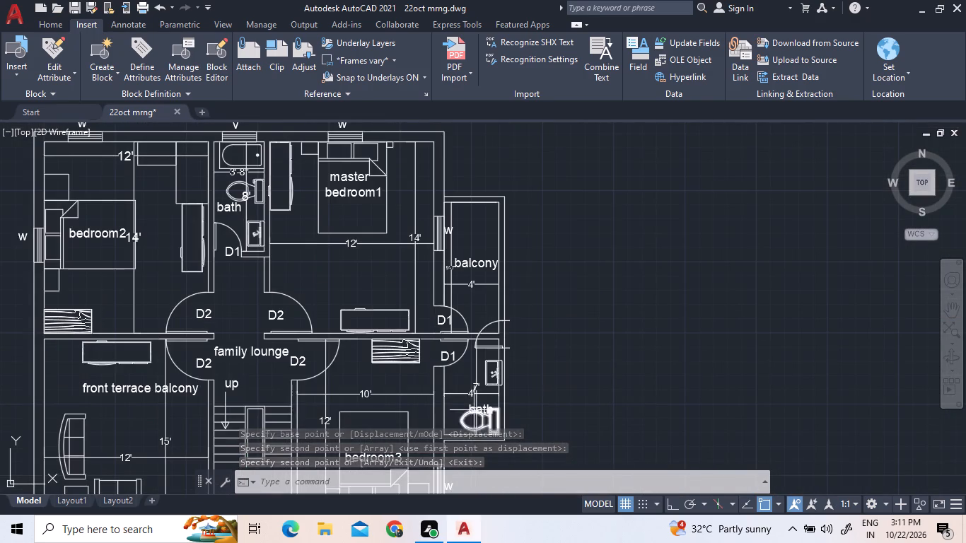
scroll(482, 426, "up", 3)
left_click(491, 361)
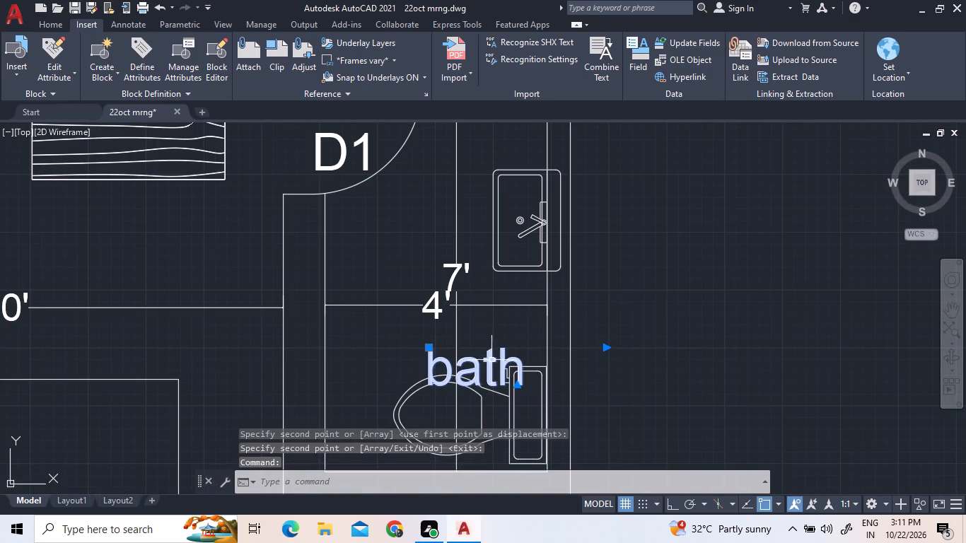
right_click(665, 277)
left_click(745, 280)
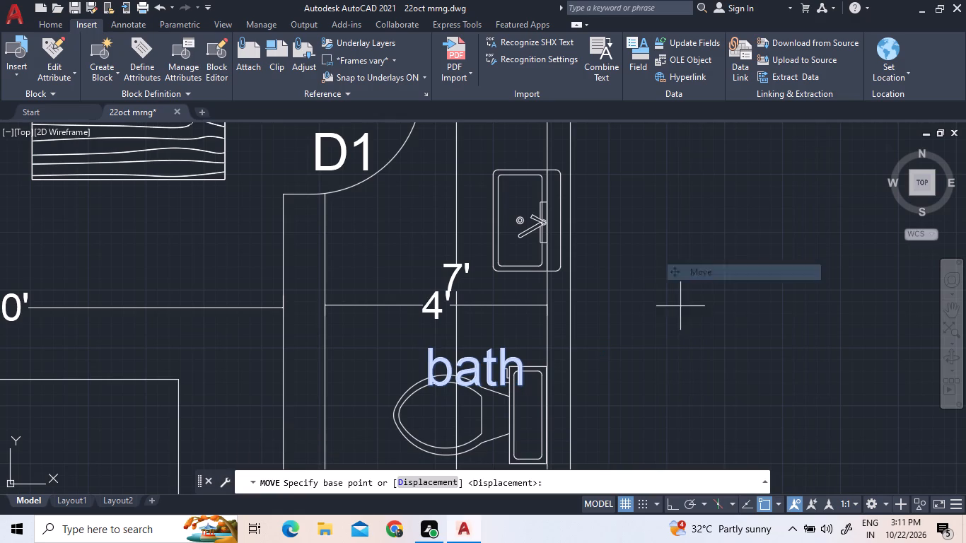
left_click(485, 356)
scroll(673, 235, "down", 3)
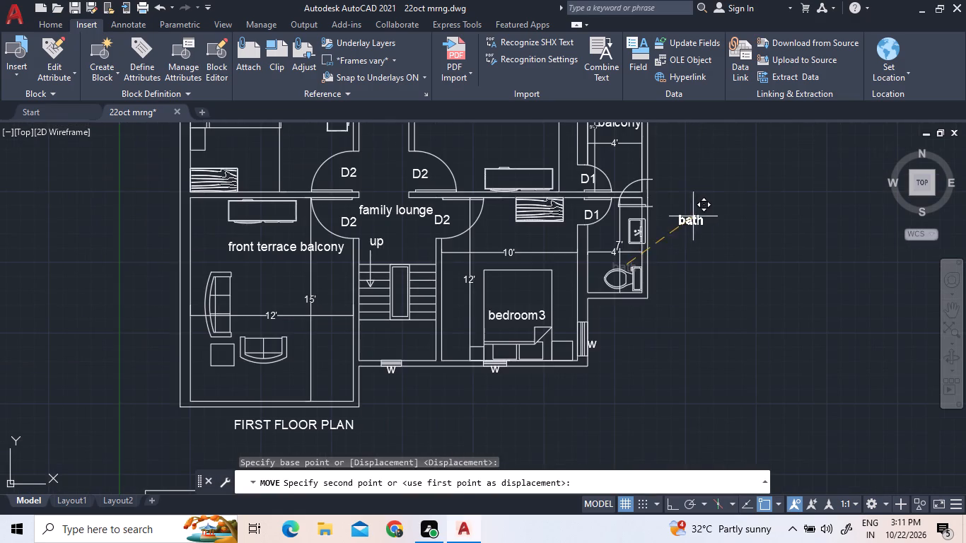
scroll(527, 302, "down", 4)
scroll(515, 404, "up", 5)
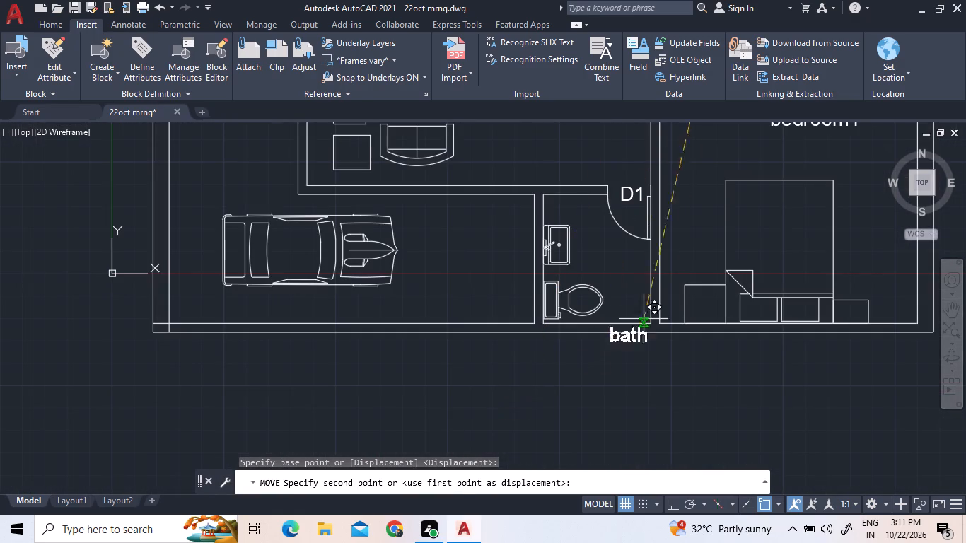
left_click(610, 256)
Move the bath label from the lower plan's bathroom back to the first floor plan's bathroom beside bedroom3, over the toilet.
scroll(572, 352, "down", 4)
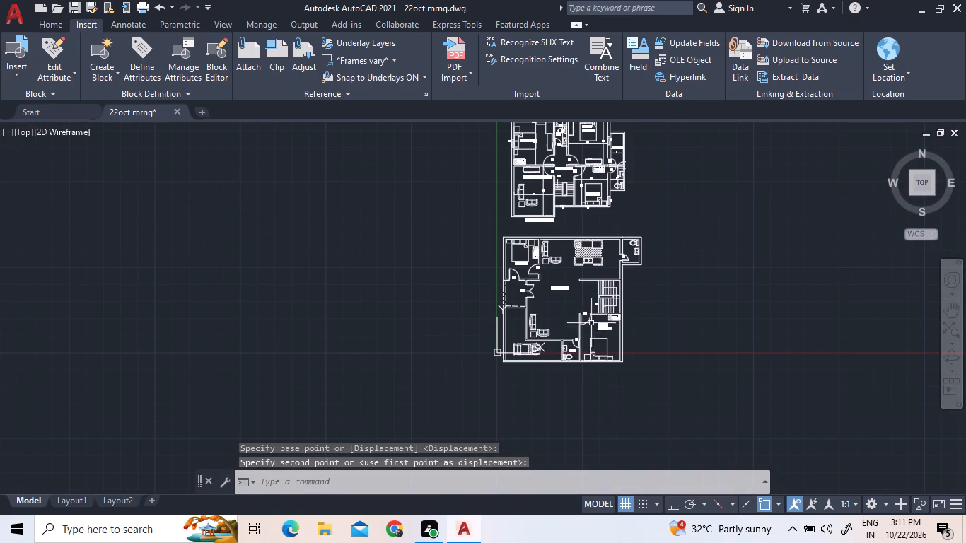
scroll(615, 136, "up", 5)
scroll(630, 154, "down", 2)
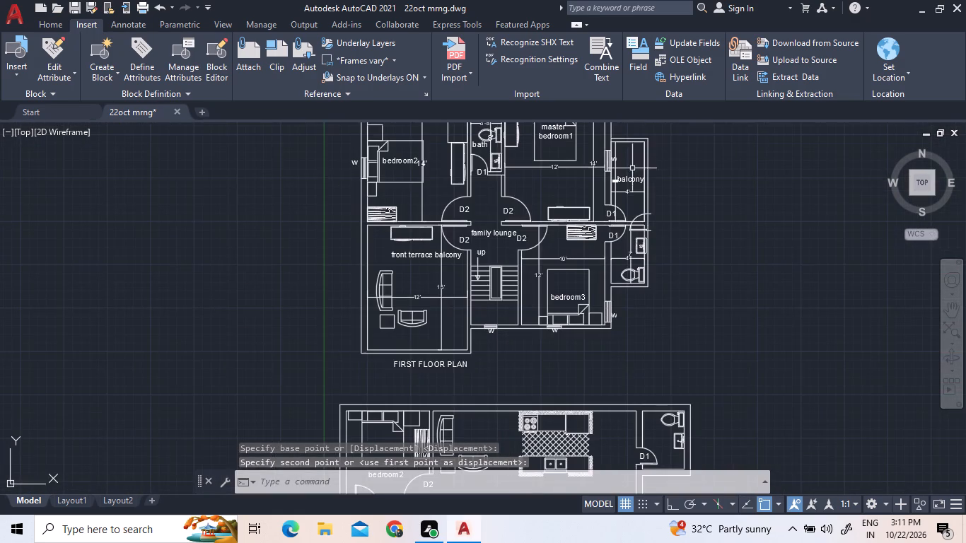
scroll(642, 284, "up", 4)
scroll(644, 251, "down", 5)
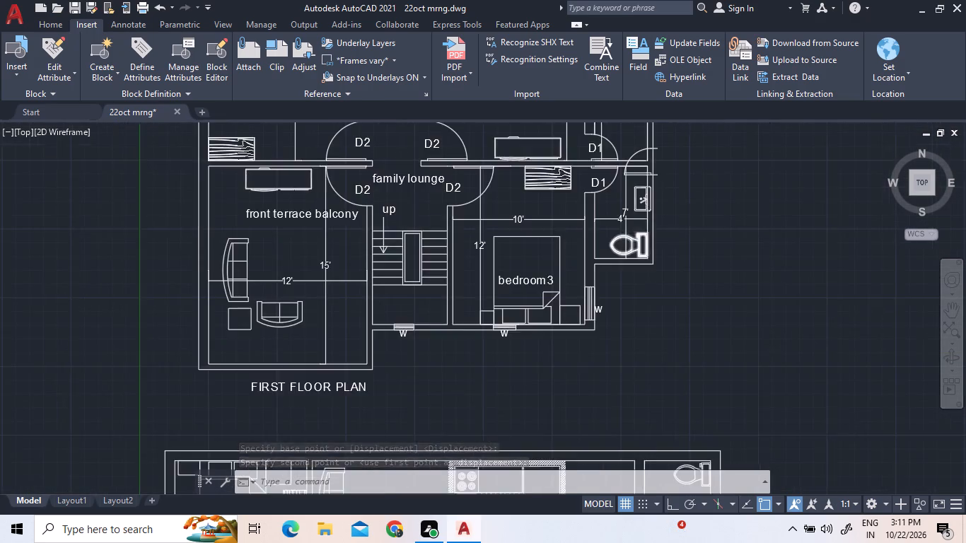
scroll(648, 232, "down", 1)
scroll(645, 337, "down", 1)
scroll(600, 456, "up", 3)
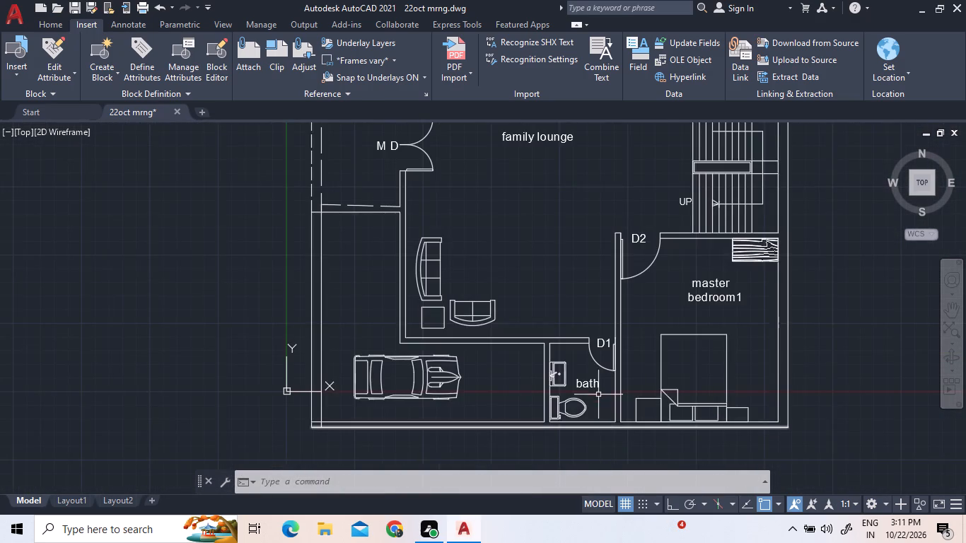
scroll(598, 392, "up", 3)
left_click(598, 389)
left_click(534, 354)
right_click(535, 354)
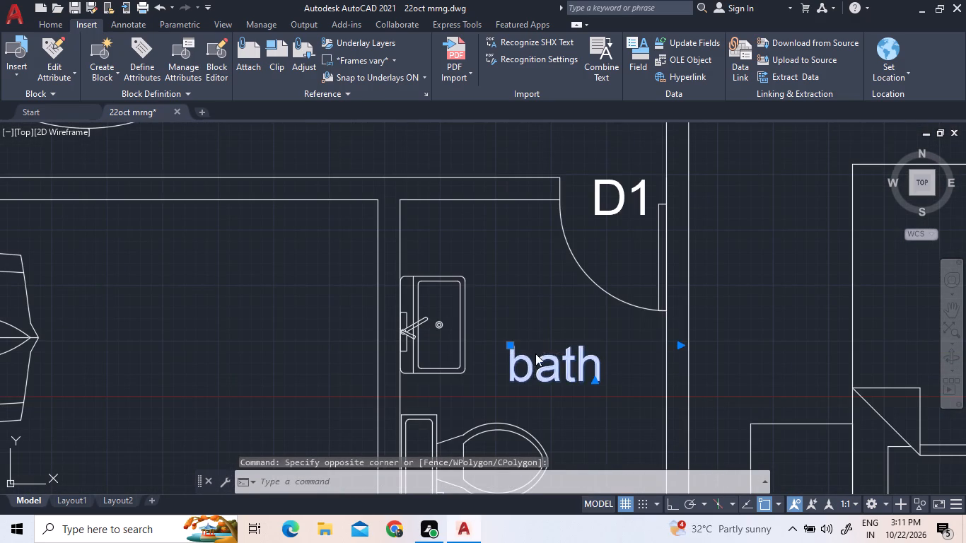
left_click(580, 279)
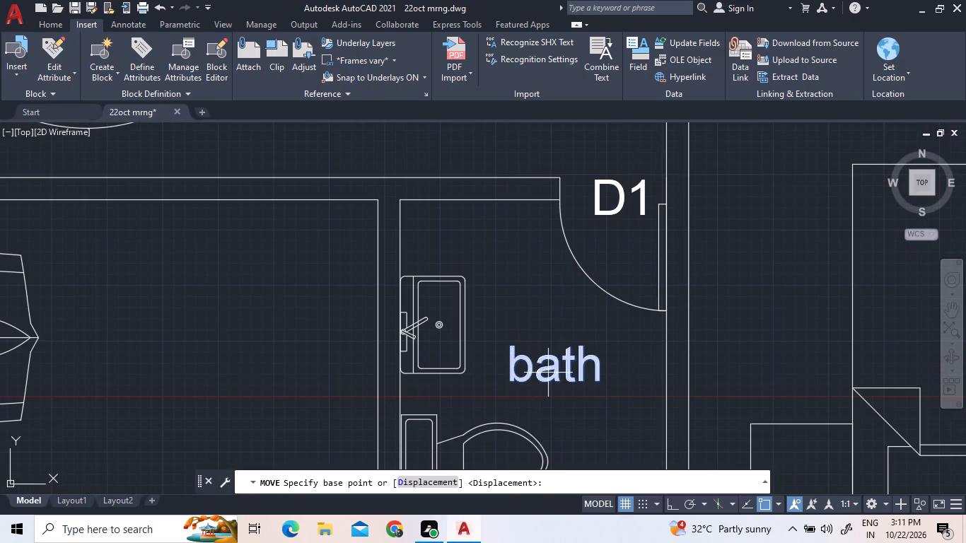
left_click(548, 373)
scroll(637, 383, "down", 4)
scroll(694, 271, "down", 4)
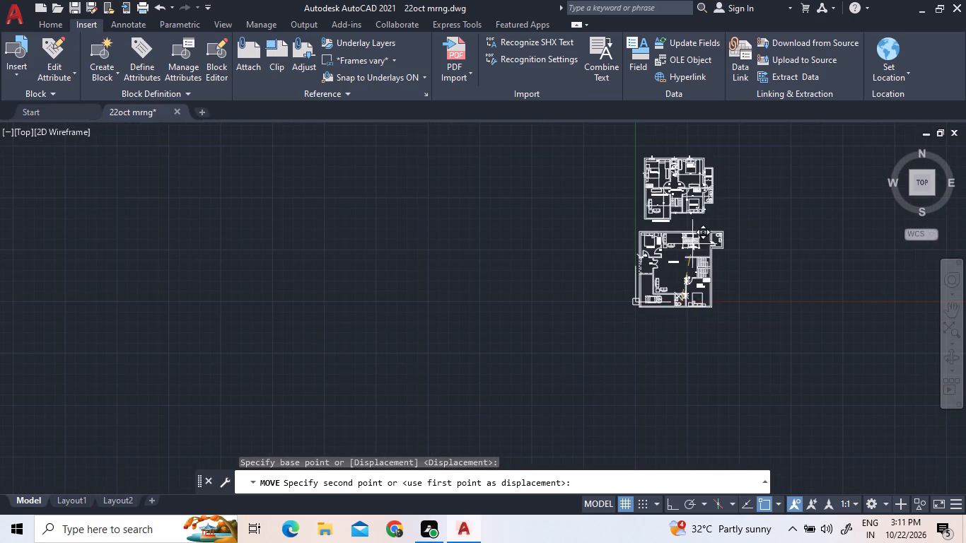
scroll(702, 163, "up", 5)
scroll(737, 407, "up", 4)
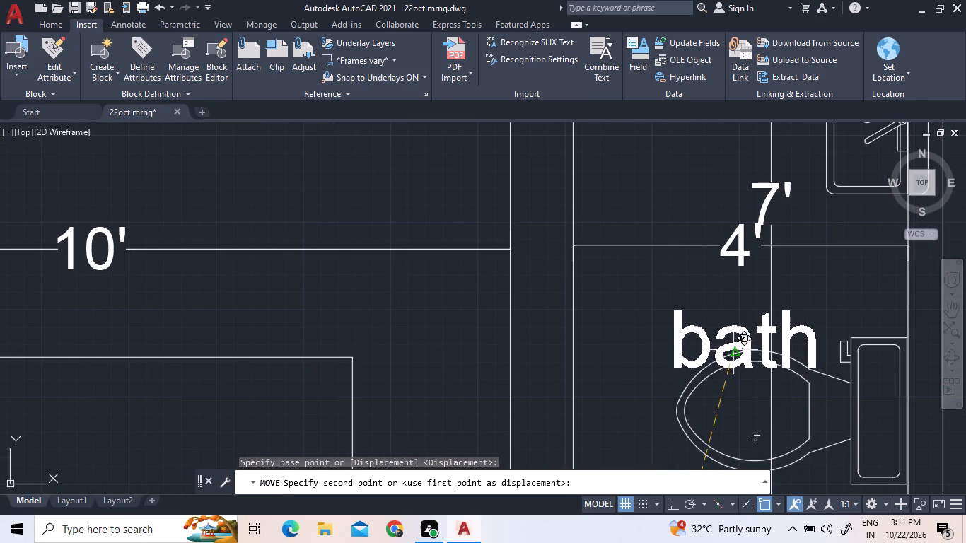
left_click(733, 330)
Copy that bath label into both lower-plan bathrooms: the one beside the kitchen and the one next to the car space.
scroll(708, 200, "down", 4)
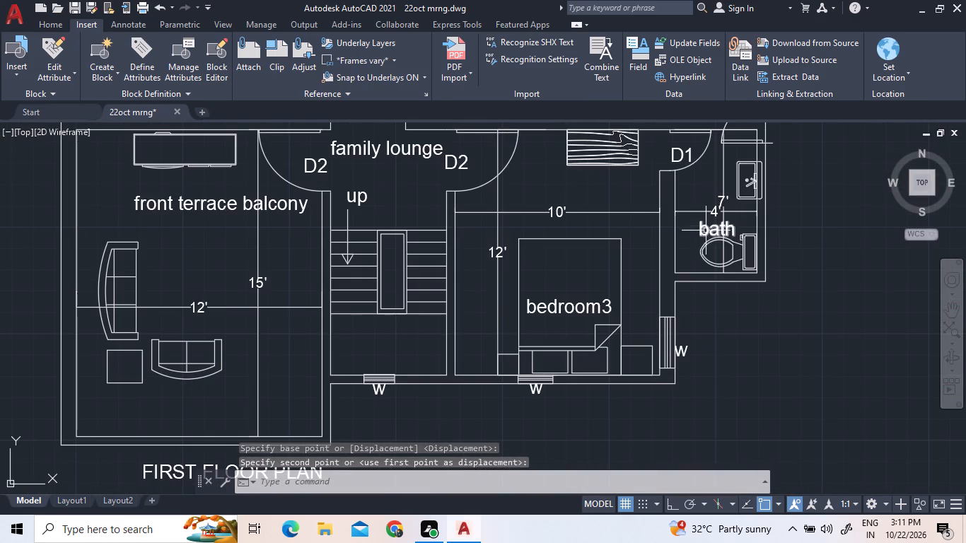
left_click(705, 237)
right_click(704, 236)
left_click(750, 288)
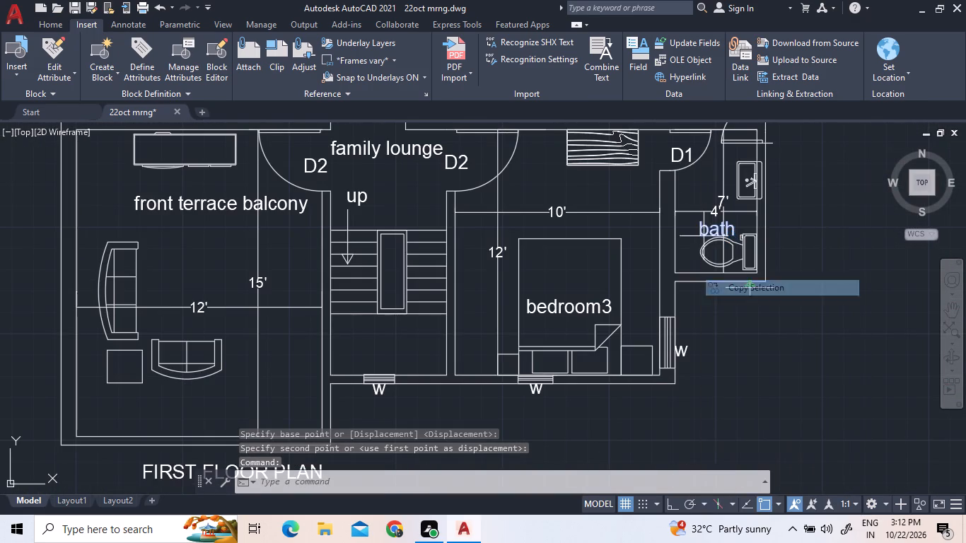
left_click(717, 231)
scroll(712, 147, "down", 3)
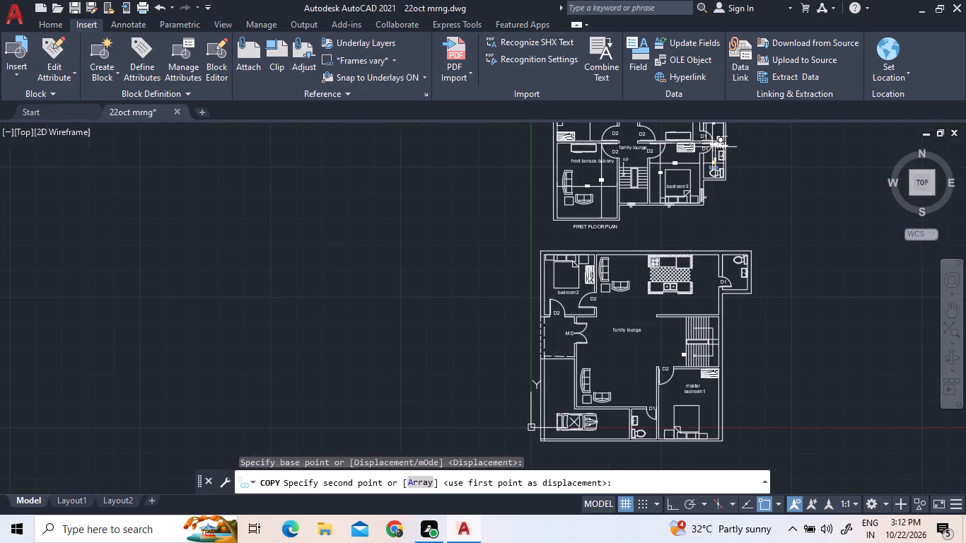
scroll(760, 291, "up", 4)
left_click(602, 180)
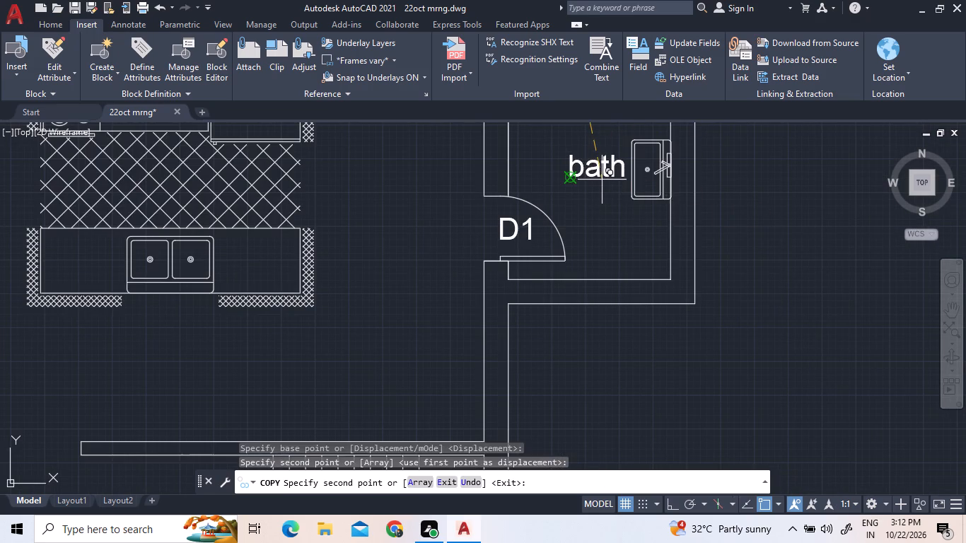
scroll(603, 180, "down", 5)
scroll(512, 356, "up", 4)
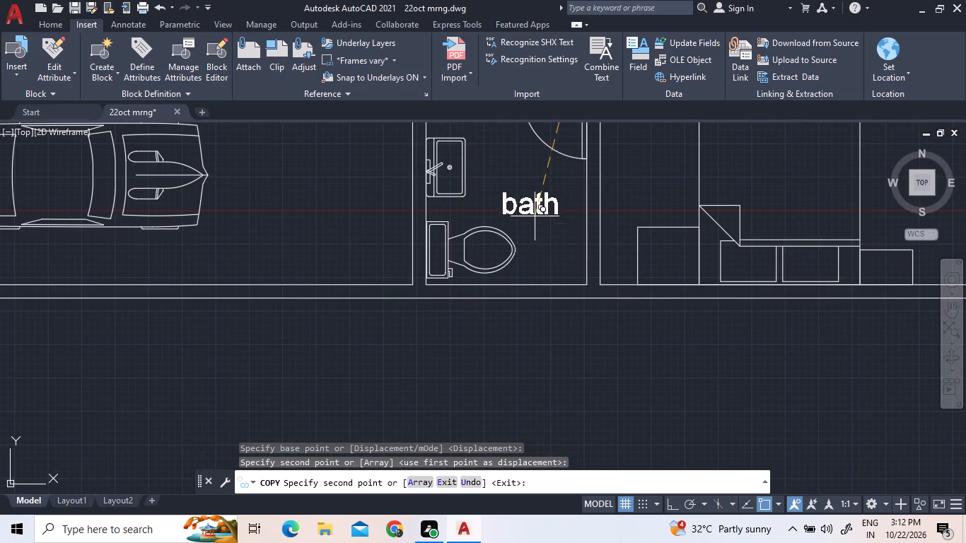
left_click(535, 215)
scroll(586, 291, "down", 3)
scroll(656, 370, "down", 1)
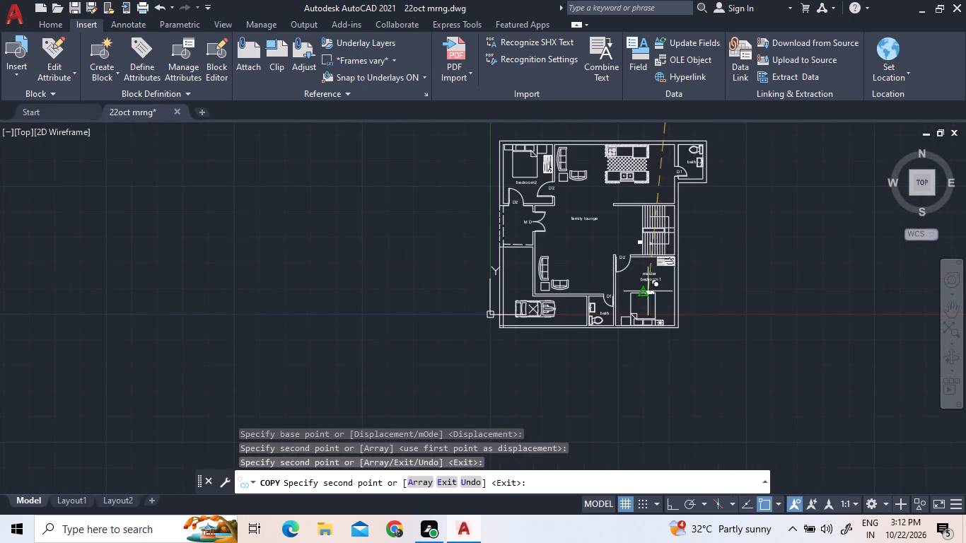
scroll(624, 392, "down", 1)
scroll(565, 287, "up", 4)
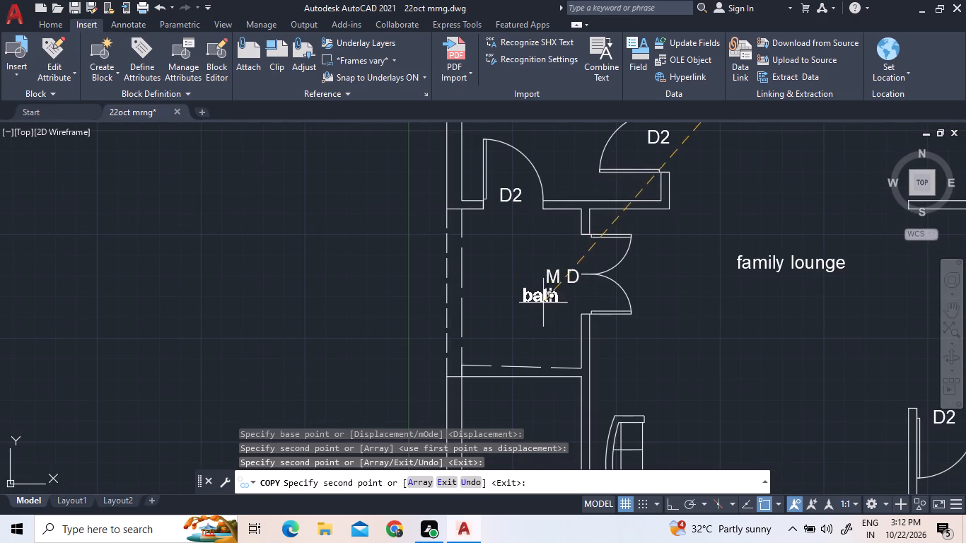
right_click(533, 322)
left_click(573, 149)
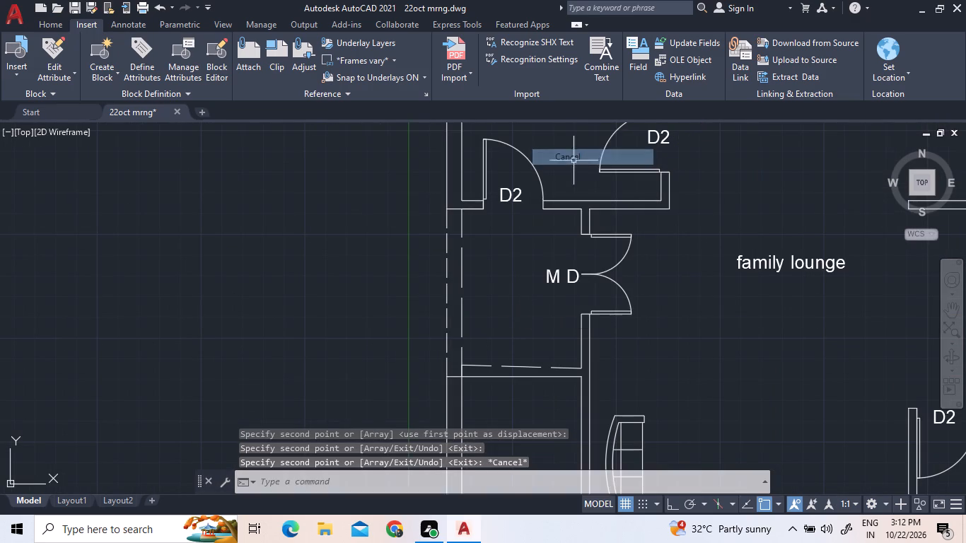
Compare the room labels on the first floor plan with those on the lower plan.
scroll(885, 392, "down", 2)
middle_click_drag(859, 331, 573, 331)
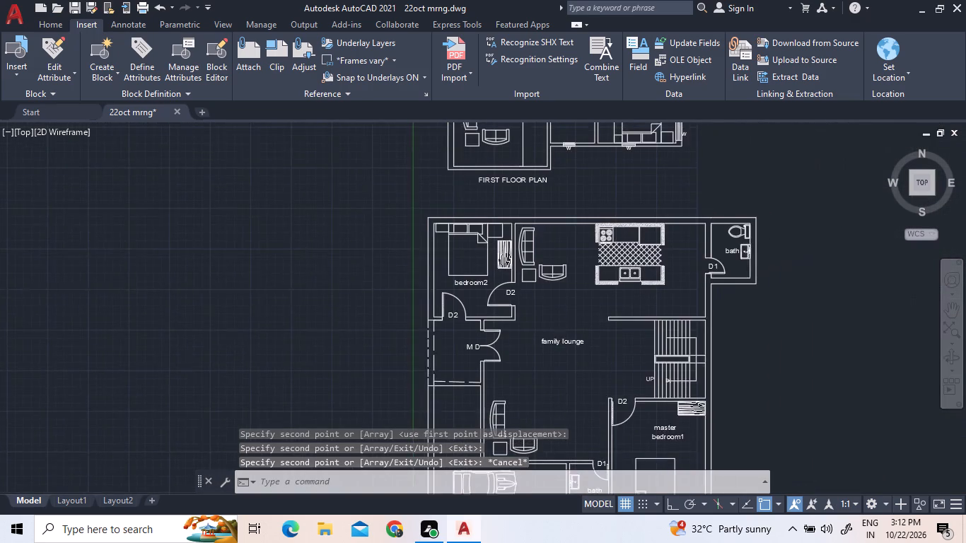
scroll(574, 331, "down", 2)
scroll(591, 206, "up", 4)
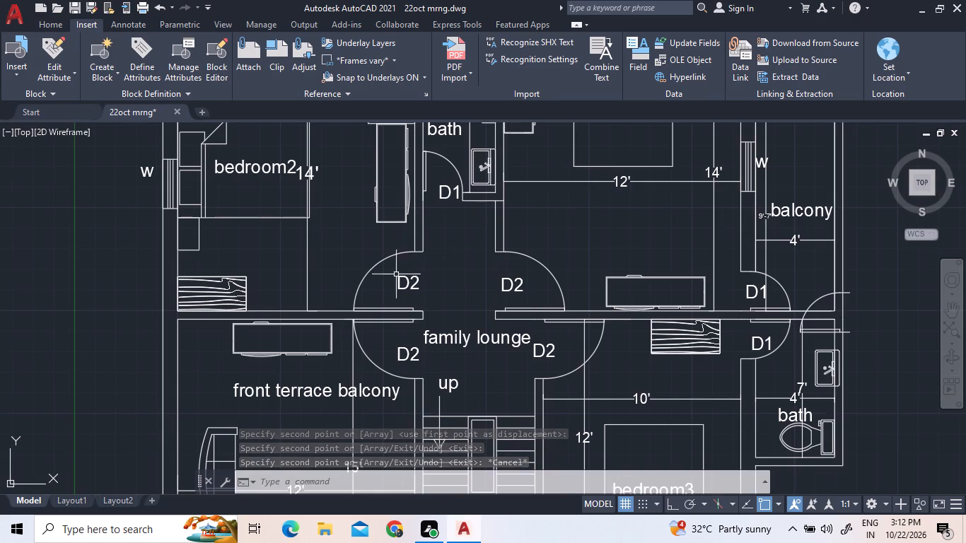
scroll(409, 317, "down", 1)
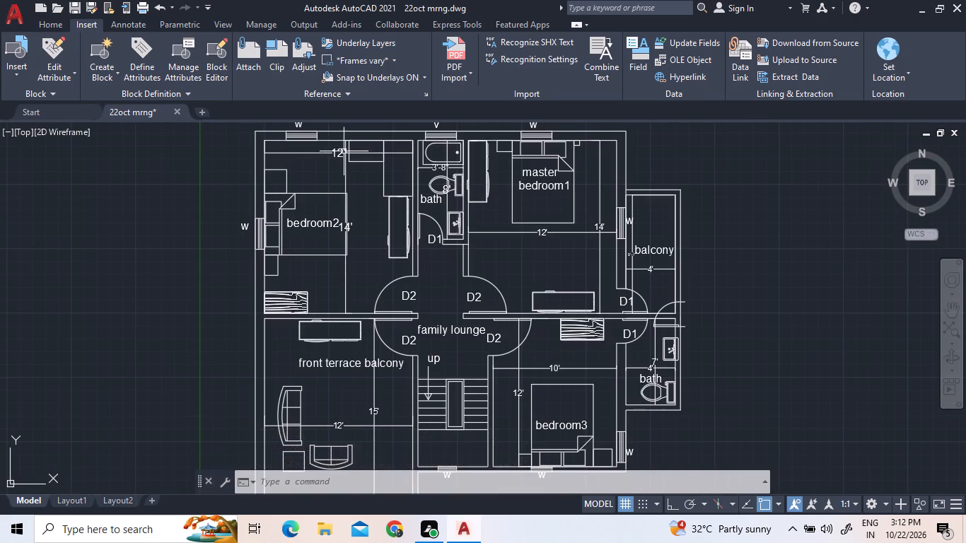
scroll(396, 138, "down", 1)
scroll(434, 325, "up", 1)
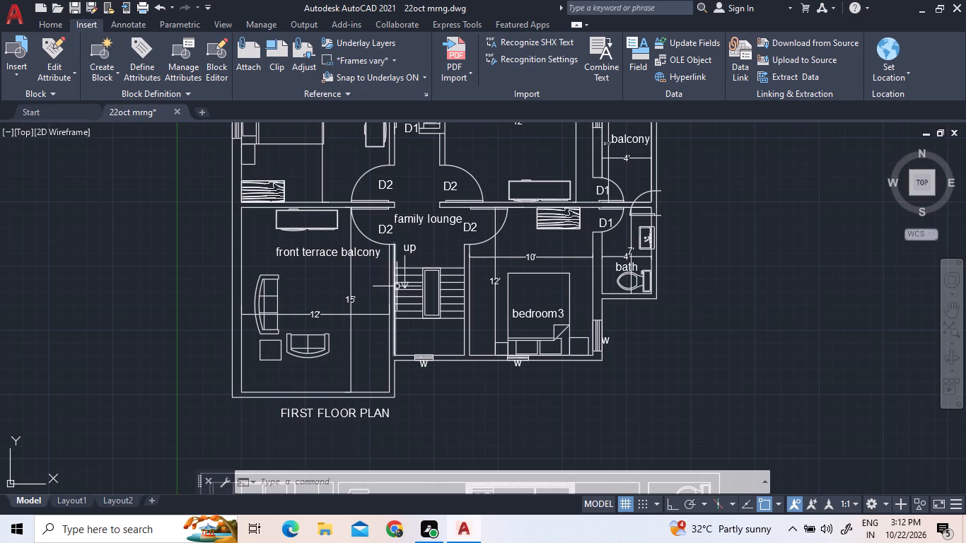
scroll(466, 258, "down", 3)
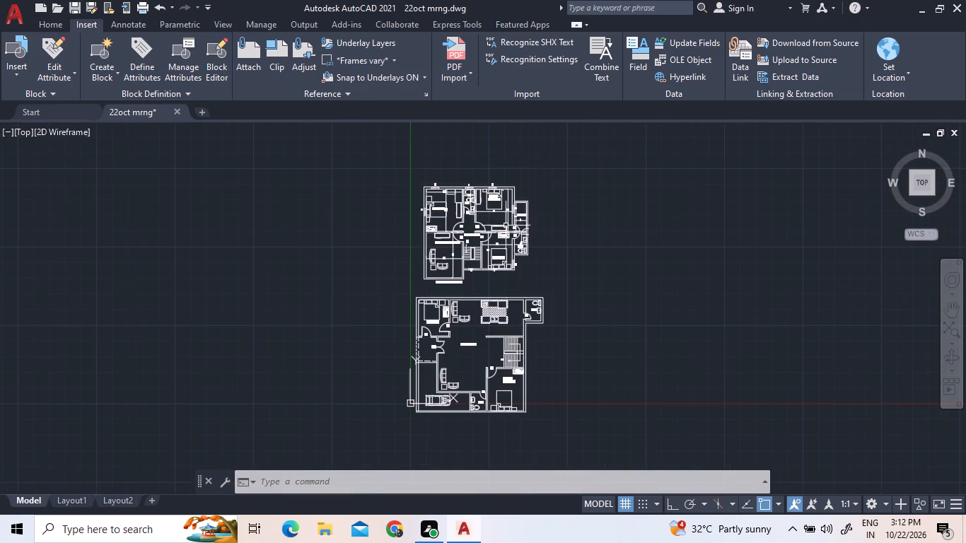
scroll(475, 366, "up", 3)
scroll(511, 183, "down", 2)
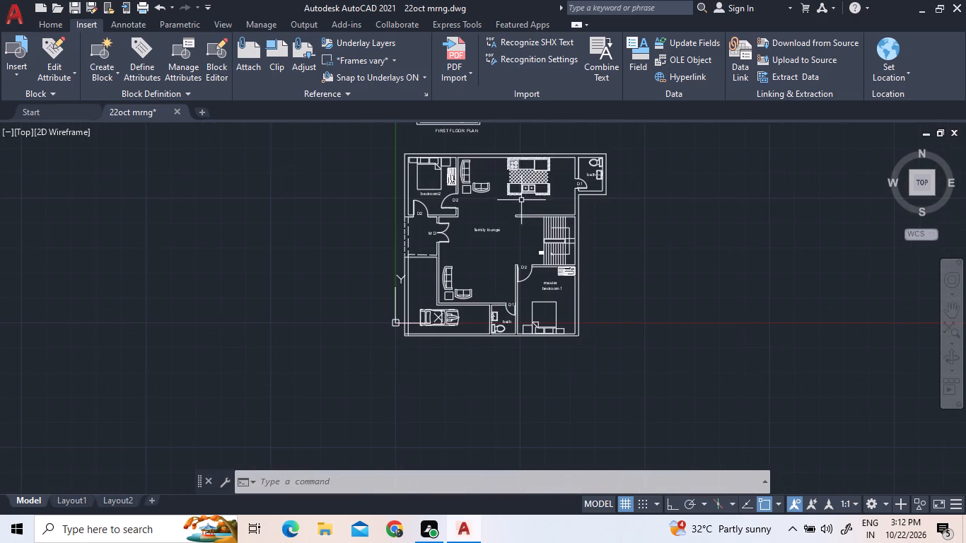
Add the multiline text KITCHEN just below the sink counter in the lower plan, with a text height of 6".
scroll(519, 165, "up", 3)
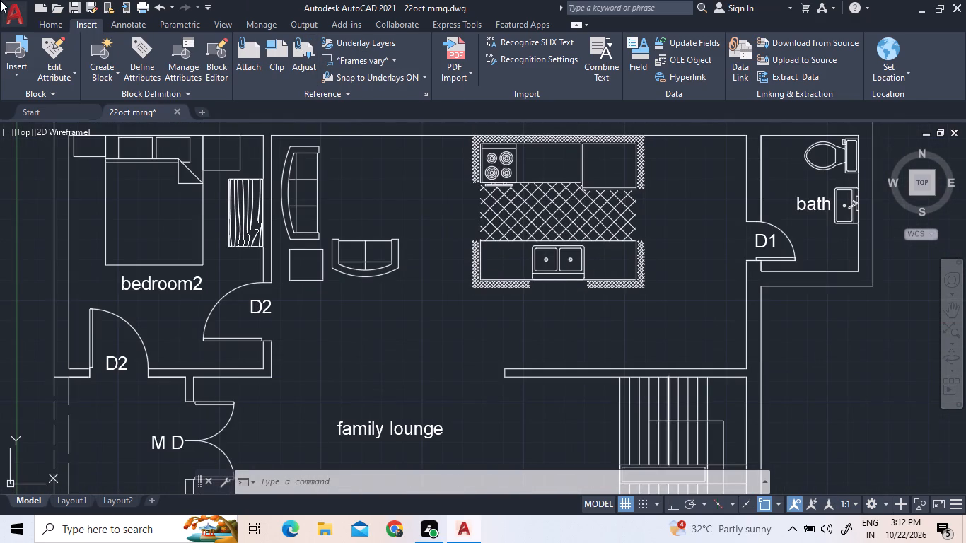
left_click(50, 22)
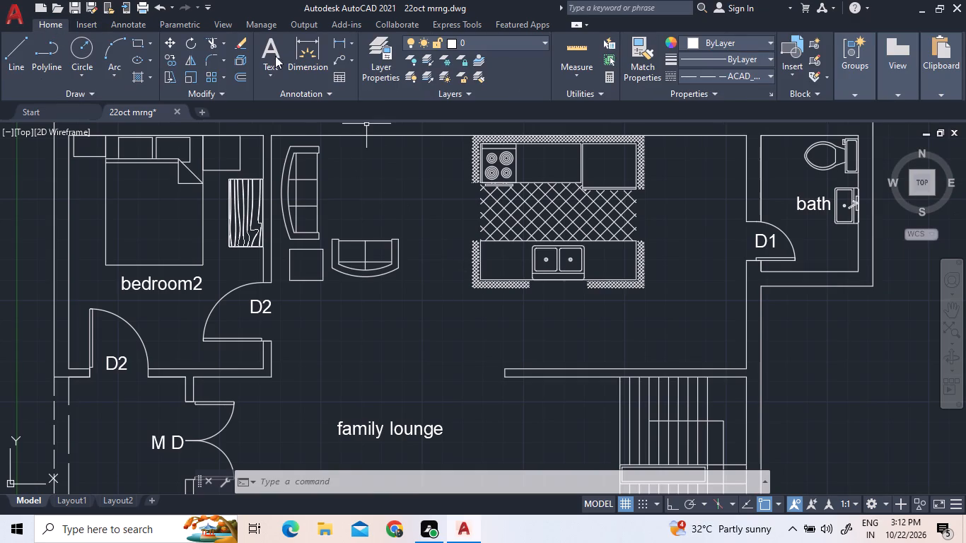
left_click(269, 49)
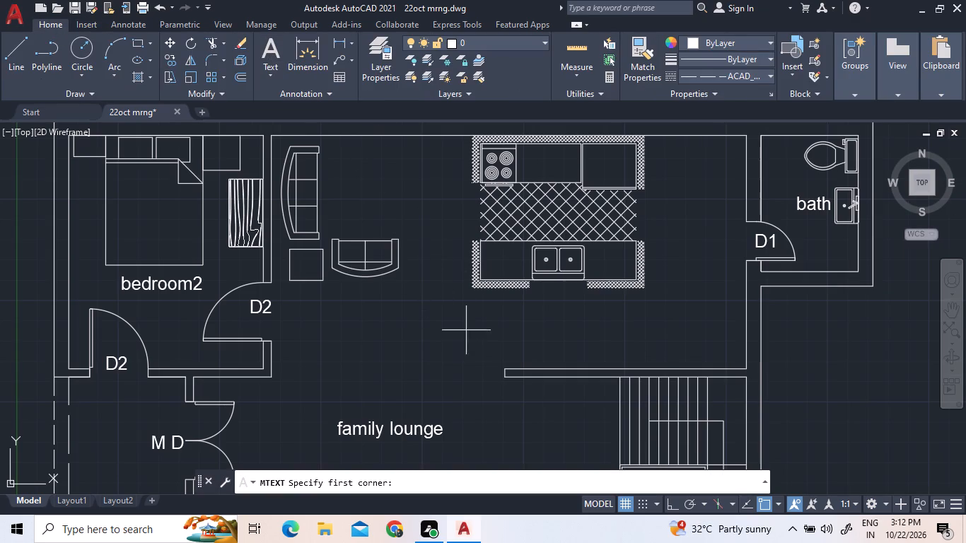
left_click_drag(479, 304, 497, 322)
left_click(580, 353)
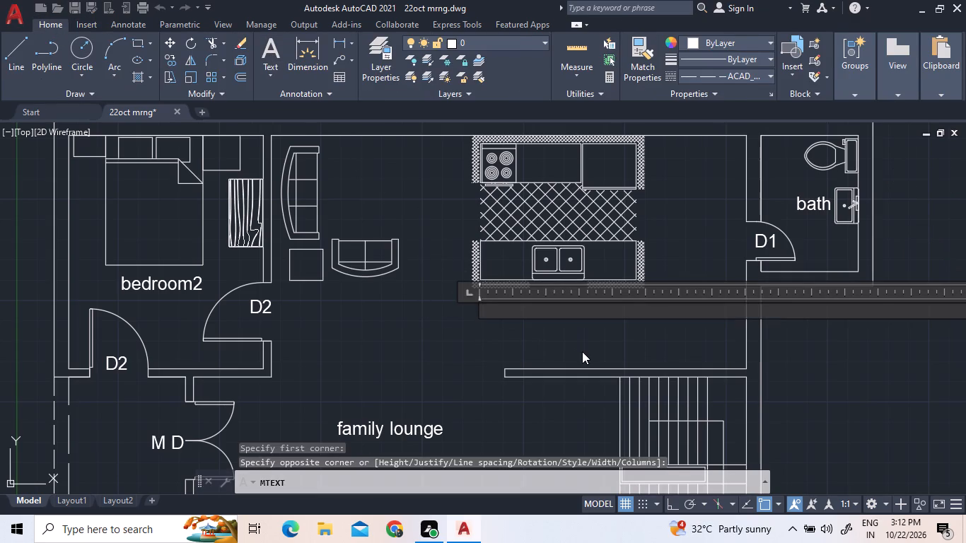
type("KI")
type("TCHEN")
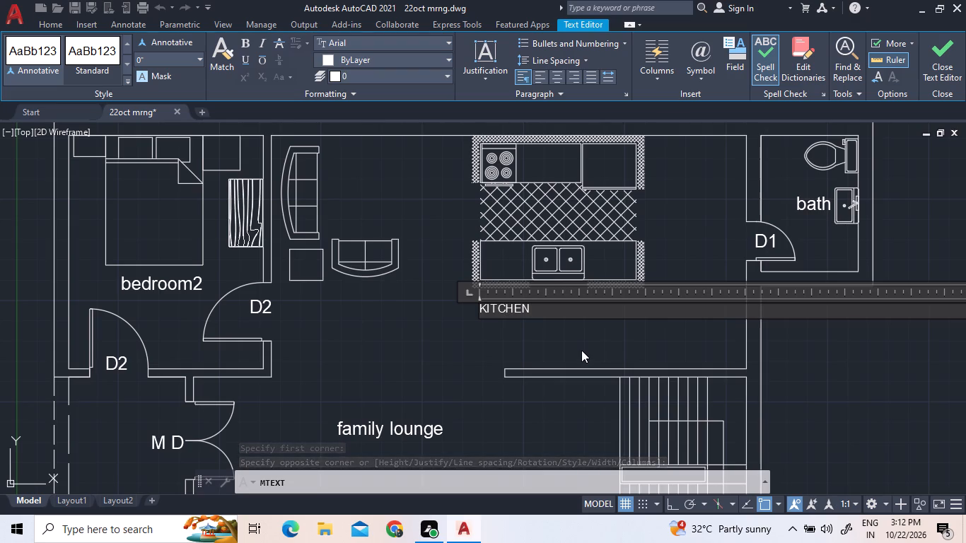
double_click(564, 313)
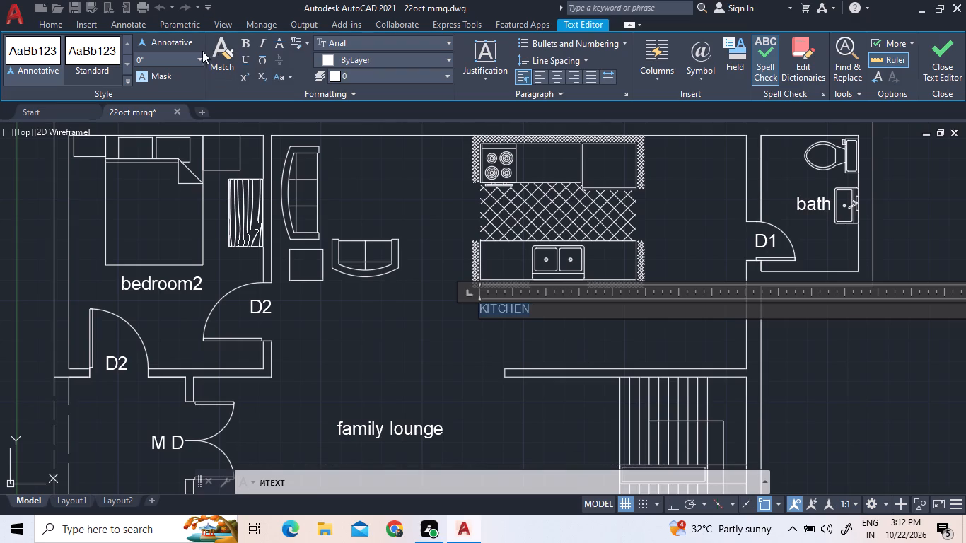
left_click(200, 58)
left_click(199, 92)
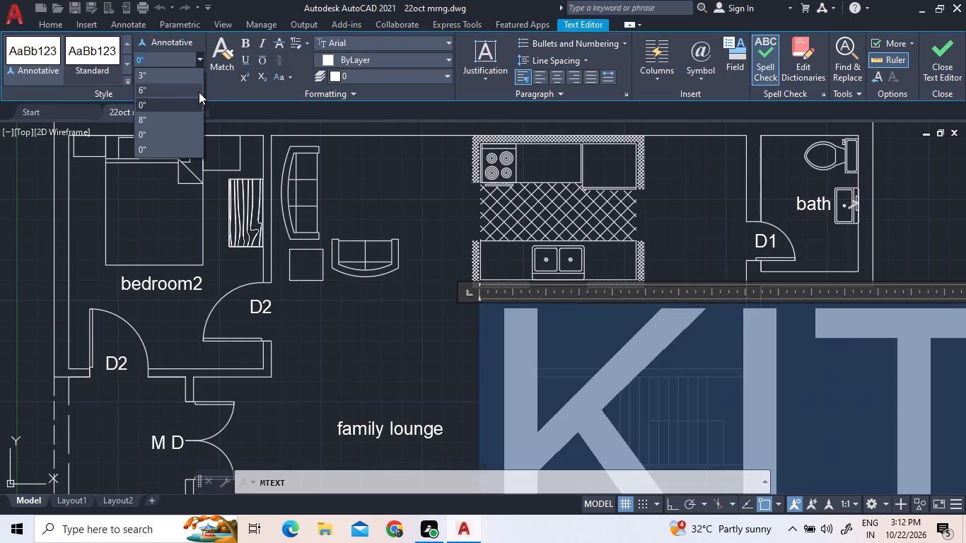
left_click(432, 251)
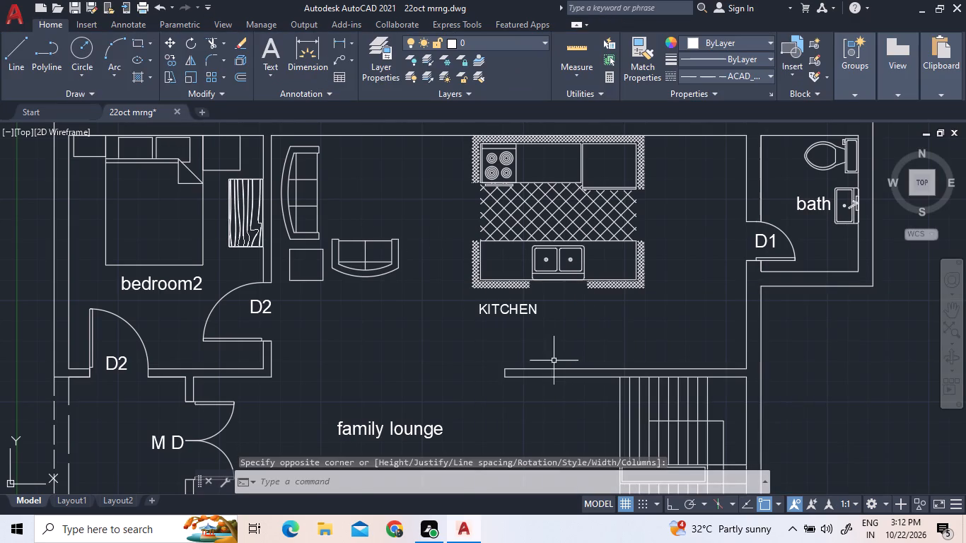
Copy the window and its W label from the first floor plan's master bedroom1 to the lower plan's outer wall behind the bedroom2 bed.
scroll(557, 361, "down", 2)
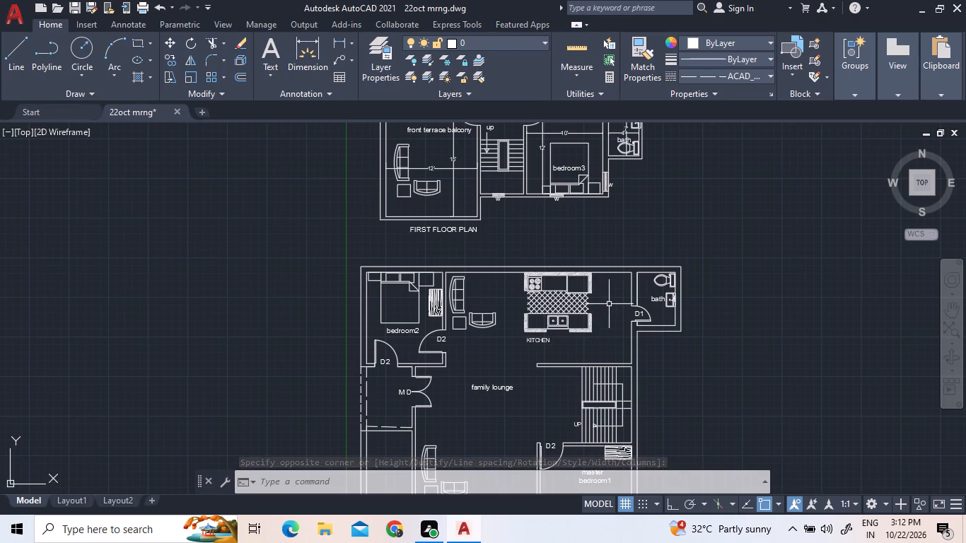
scroll(564, 236, "down", 1)
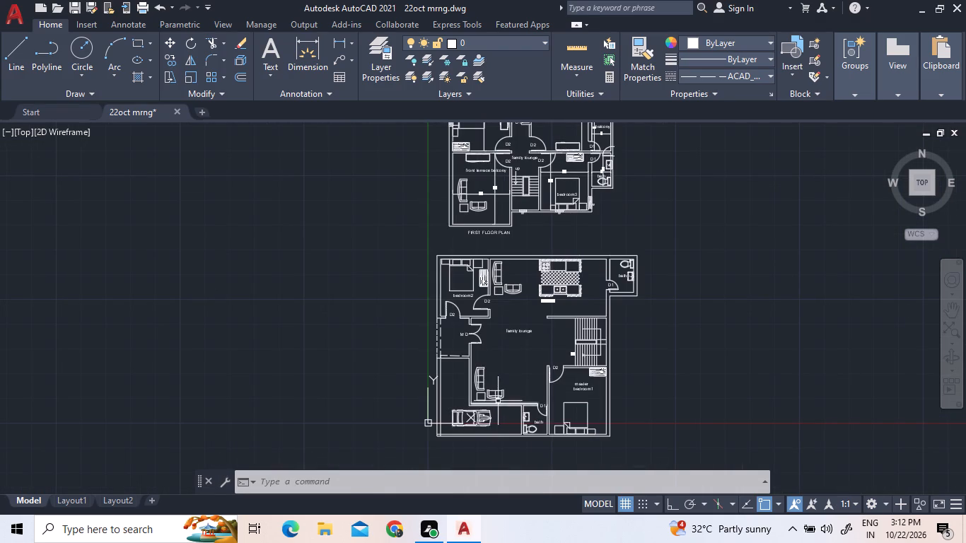
scroll(574, 438, "up", 1)
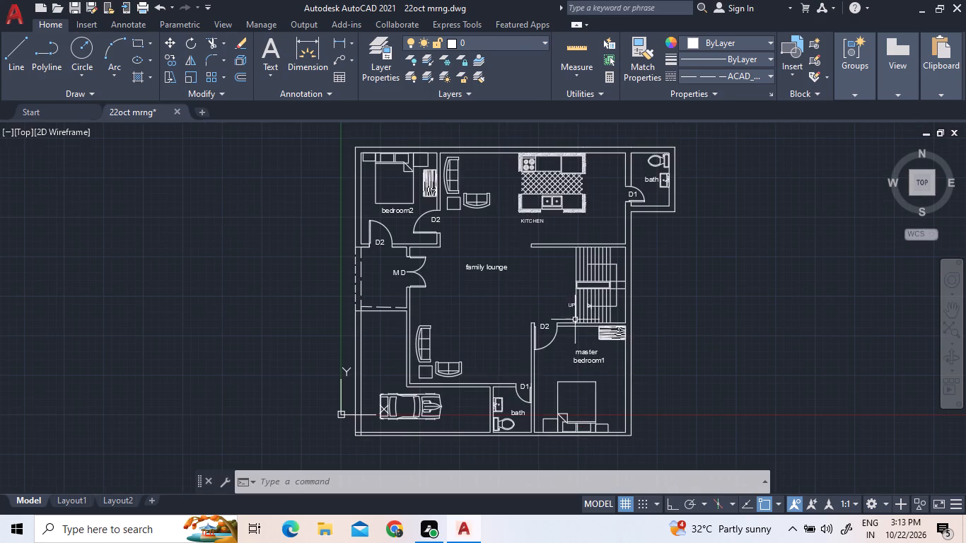
scroll(586, 376, "down", 1)
scroll(615, 299, "down", 1)
scroll(582, 121, "up", 3)
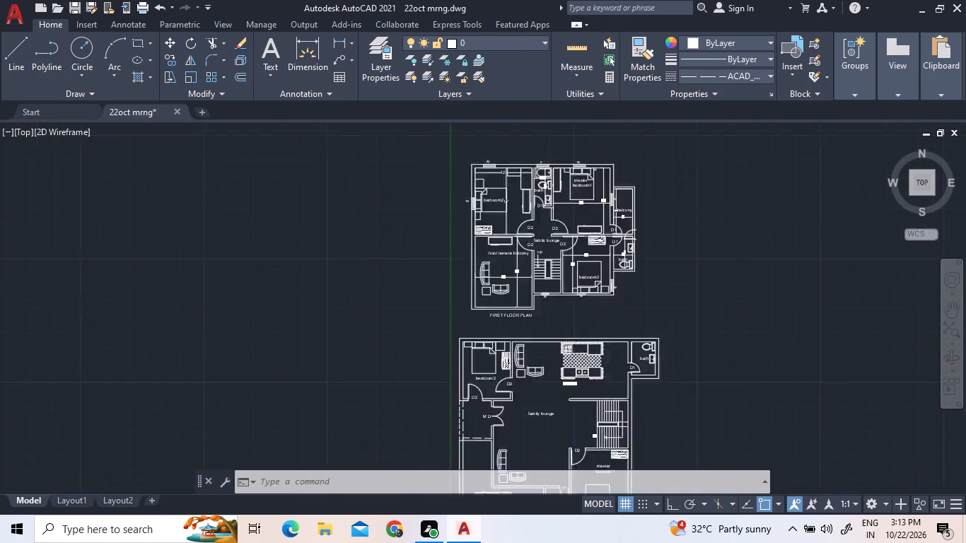
scroll(603, 194, "up", 3)
left_click(533, 187)
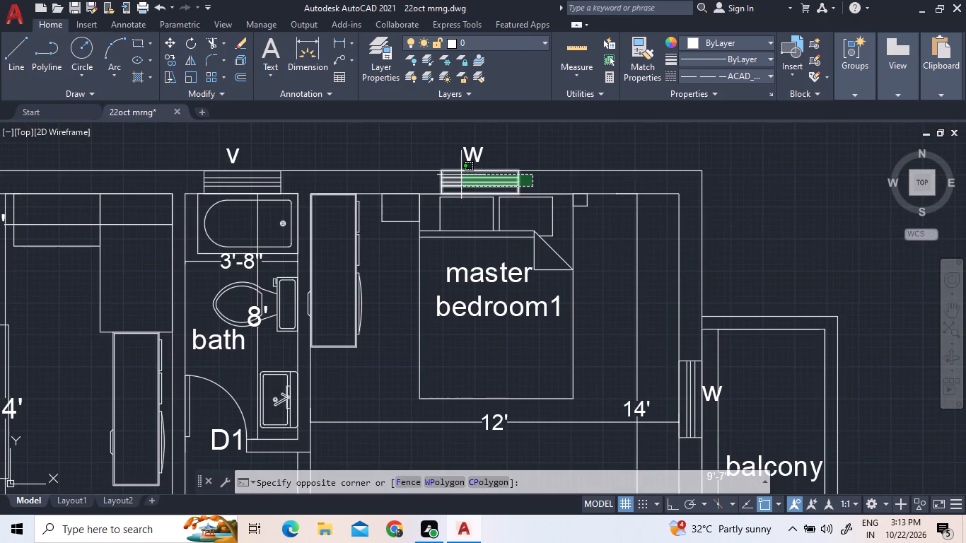
left_click(435, 176)
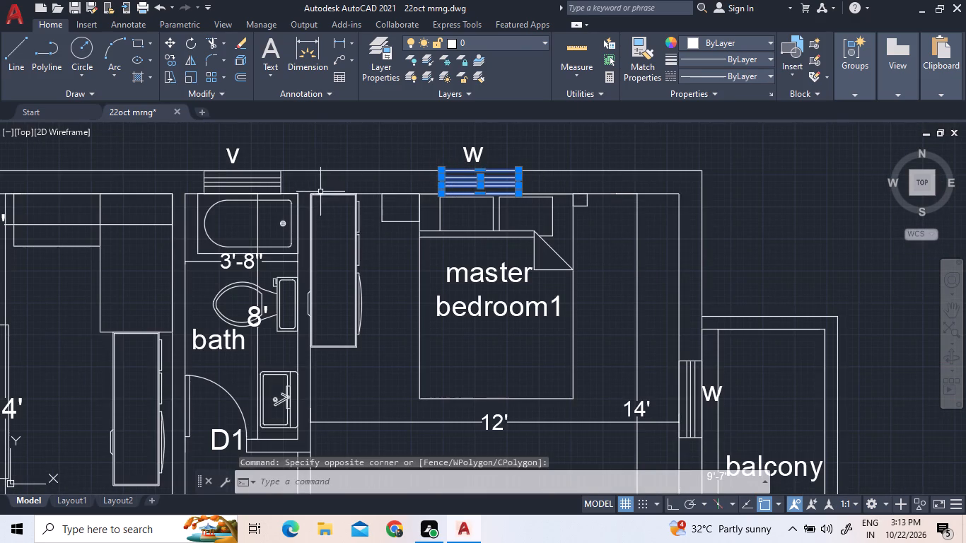
left_click(473, 151)
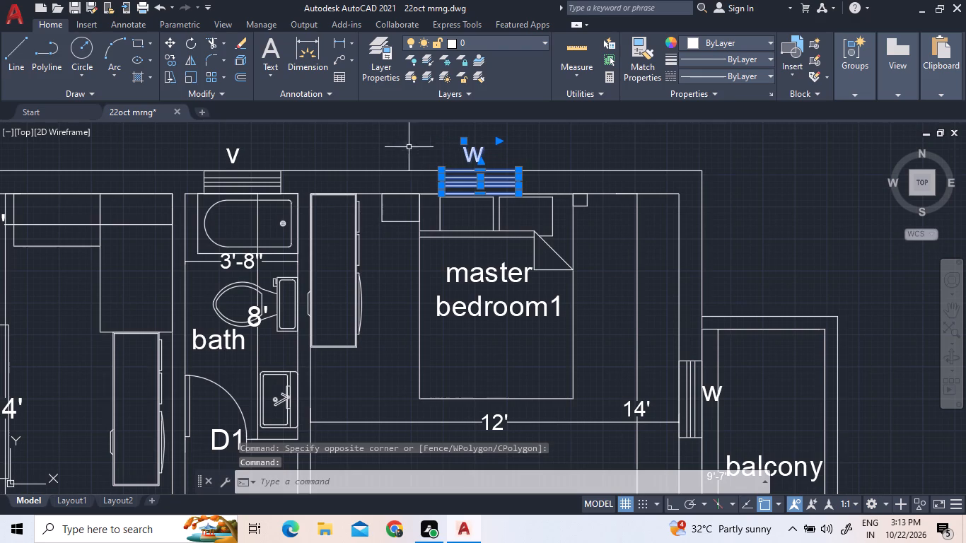
right_click(418, 149)
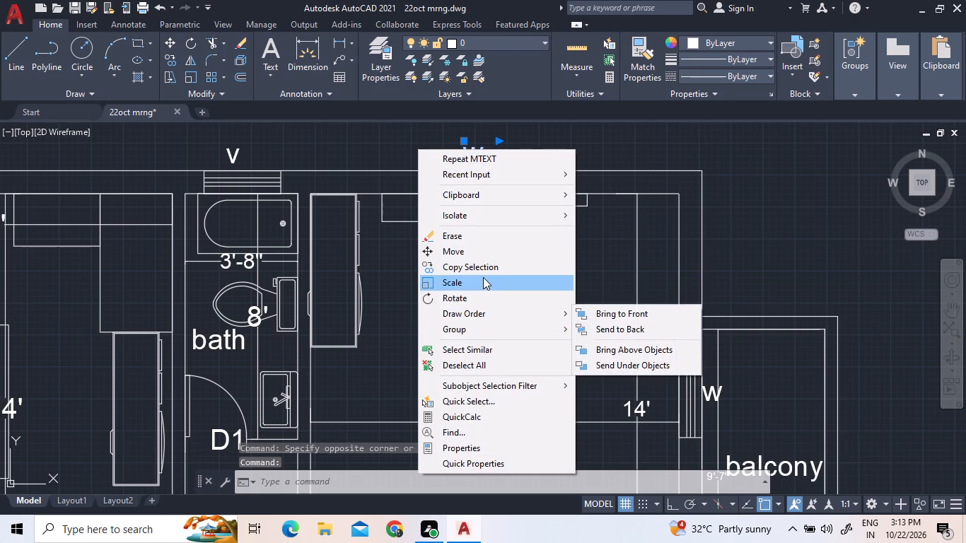
left_click(485, 271)
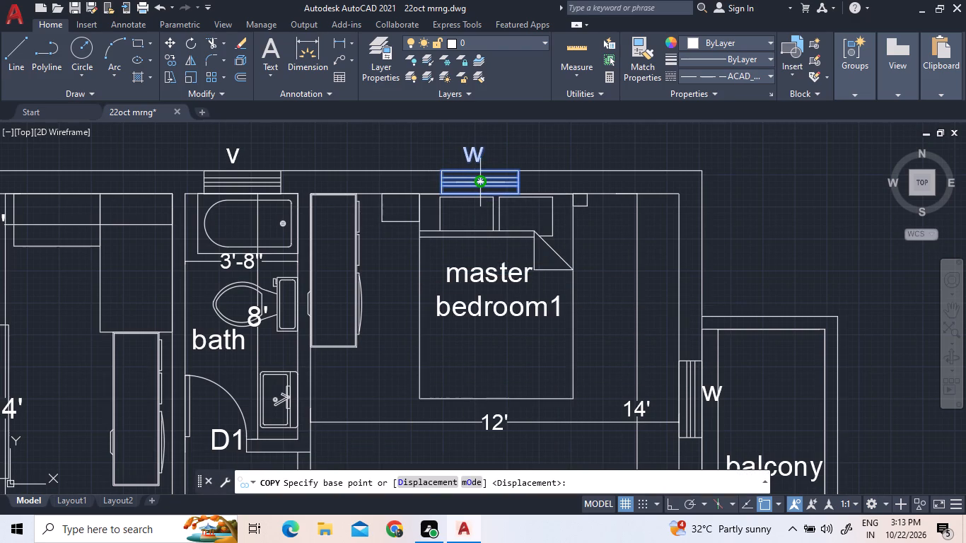
left_click(479, 180)
scroll(478, 159, "down", 3)
scroll(514, 257, "down", 3)
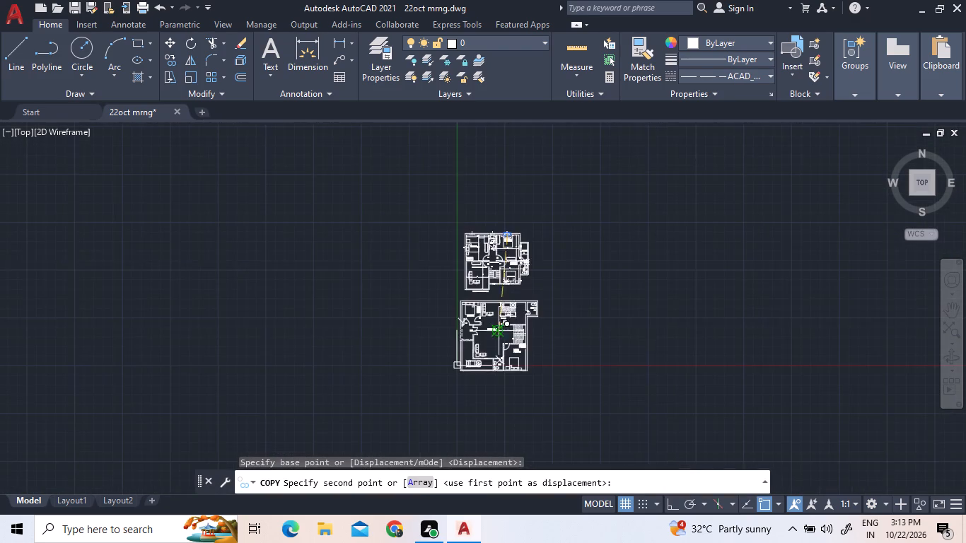
scroll(470, 351, "up", 4)
scroll(576, 377, "down", 1)
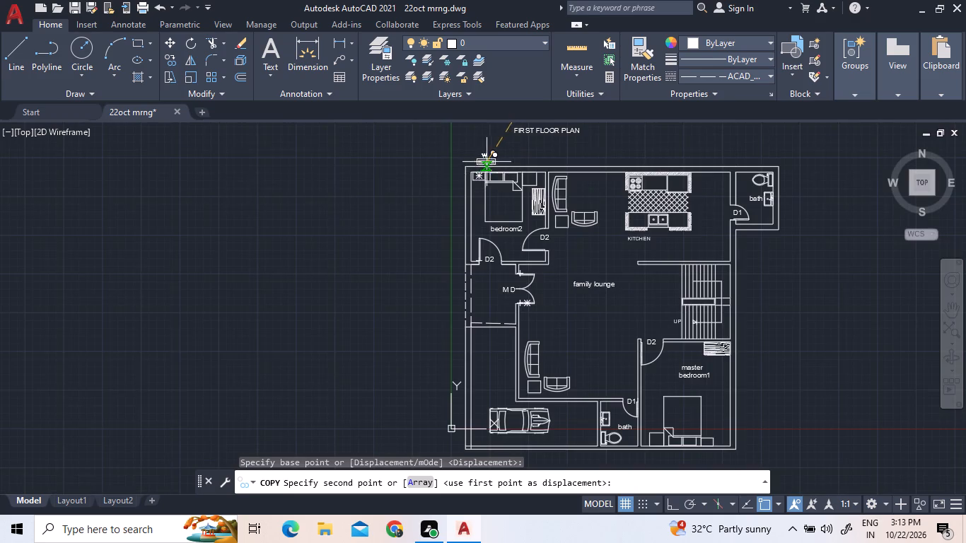
scroll(487, 161, "up", 4)
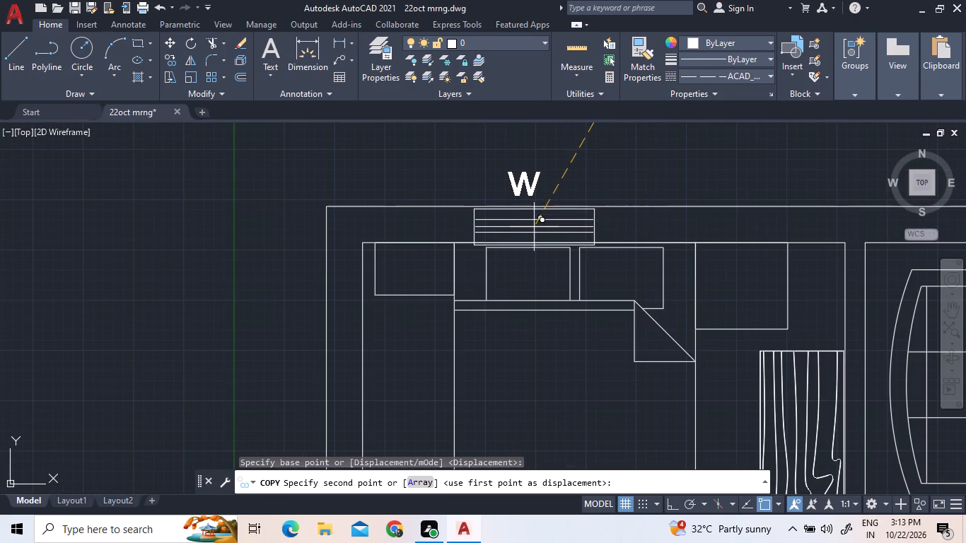
left_click(535, 225)
Place another copy of the labelled window on the lower plan's outer wall behind the master bedroom1 bed.
scroll(243, 170, "down", 4)
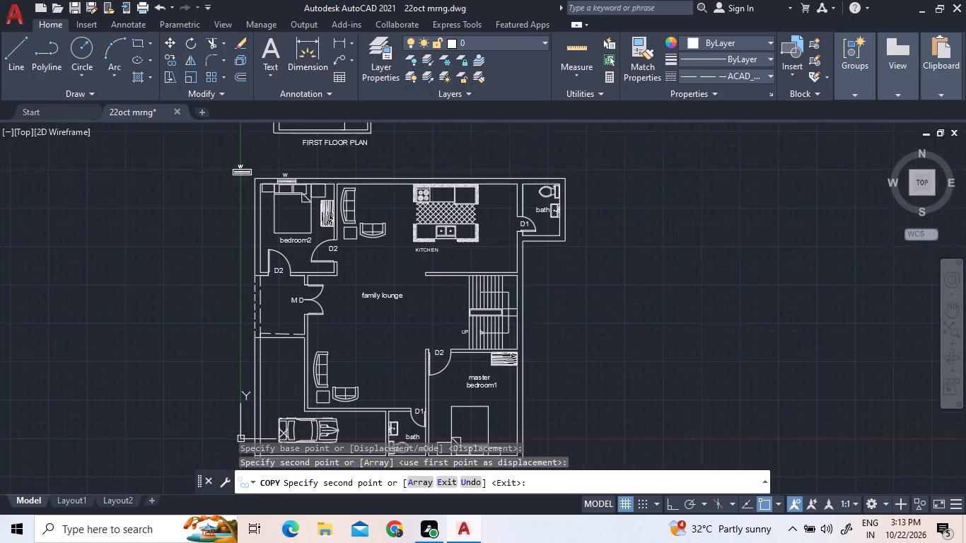
scroll(409, 245, "down", 3)
scroll(425, 320, "up", 4)
scroll(344, 189, "up", 4)
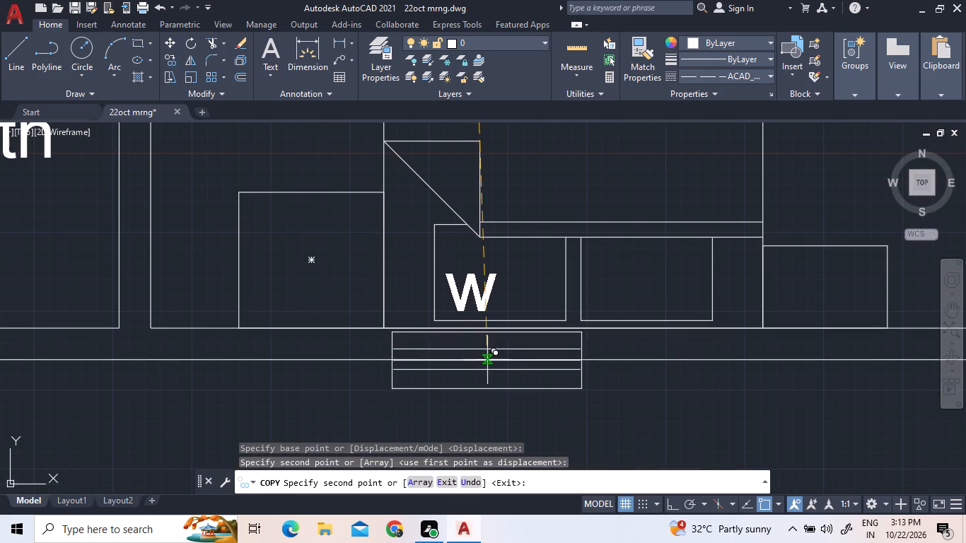
left_click(489, 357)
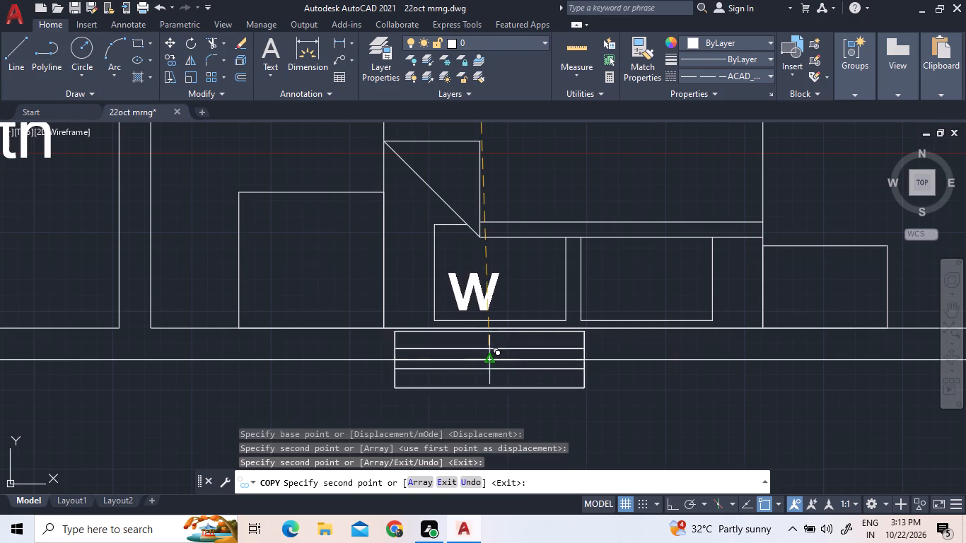
Place two more labelled window copies on the lower plan's upper outer wall: one behind the kitchen counter, one near the sofa beside bedroom2.
scroll(275, 379, "down", 5)
scroll(399, 408, "down", 1)
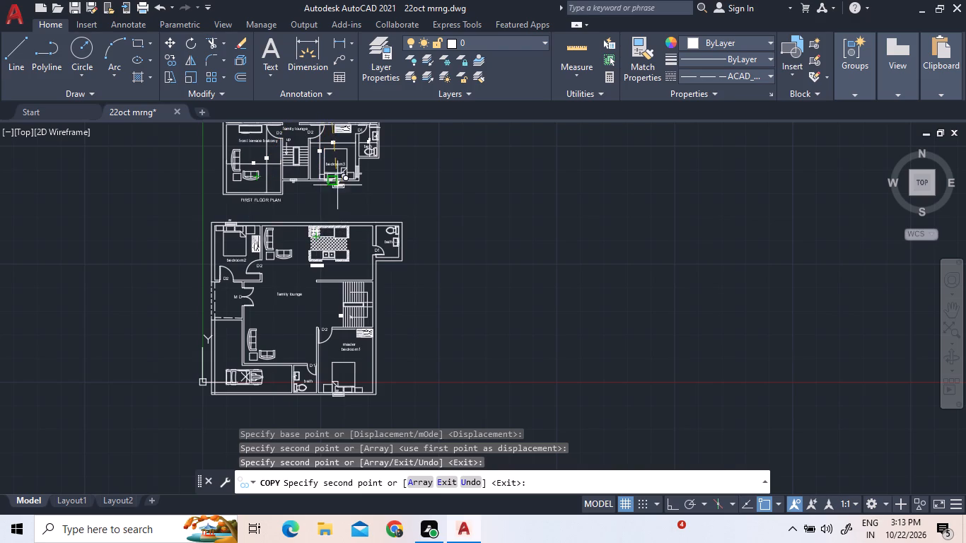
scroll(337, 184, "up", 4)
scroll(334, 310, "down", 3)
scroll(312, 350, "up", 4)
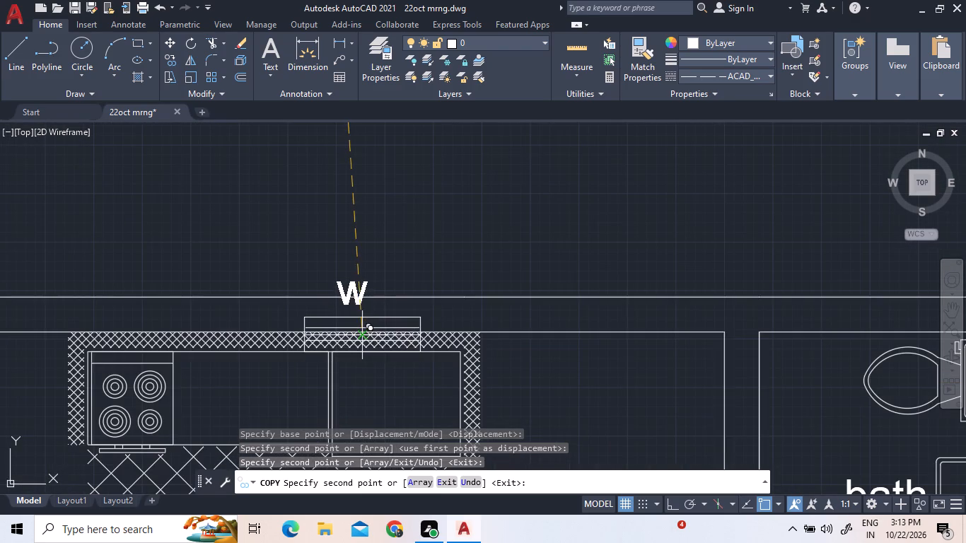
left_click(357, 314)
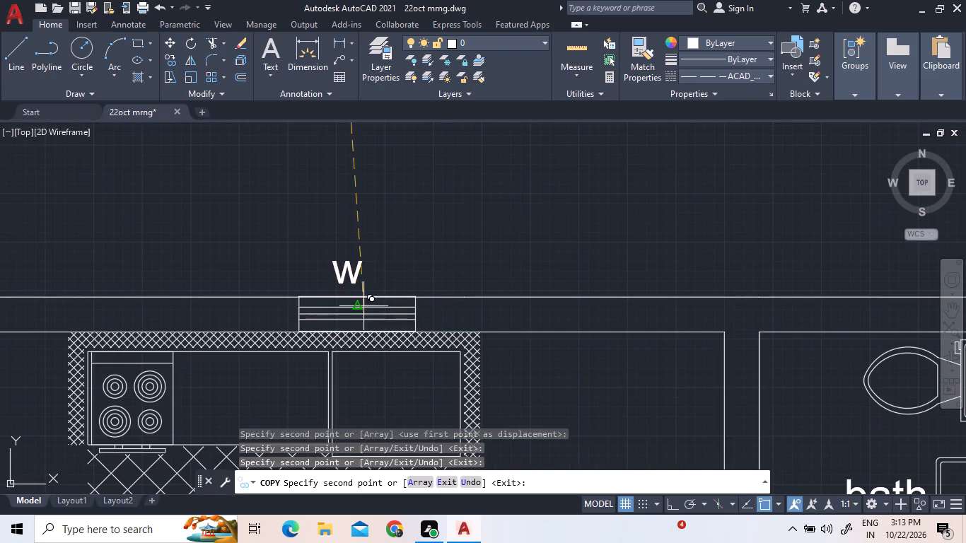
scroll(536, 210, "down", 3)
scroll(361, 240, "up", 3)
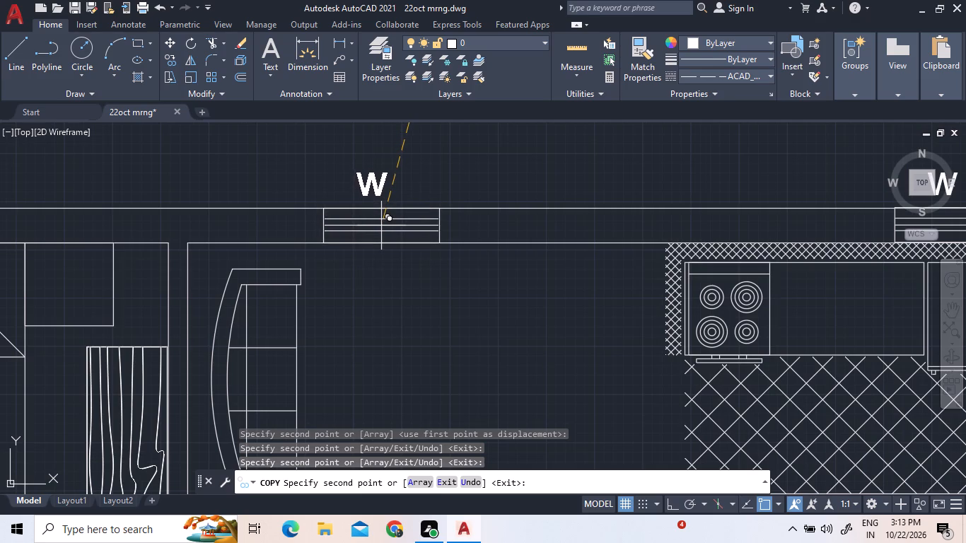
left_click(381, 226)
Place a last labelled window copy on the wall between the family lounge and the car space, and finish copying.
scroll(433, 176, "down", 4)
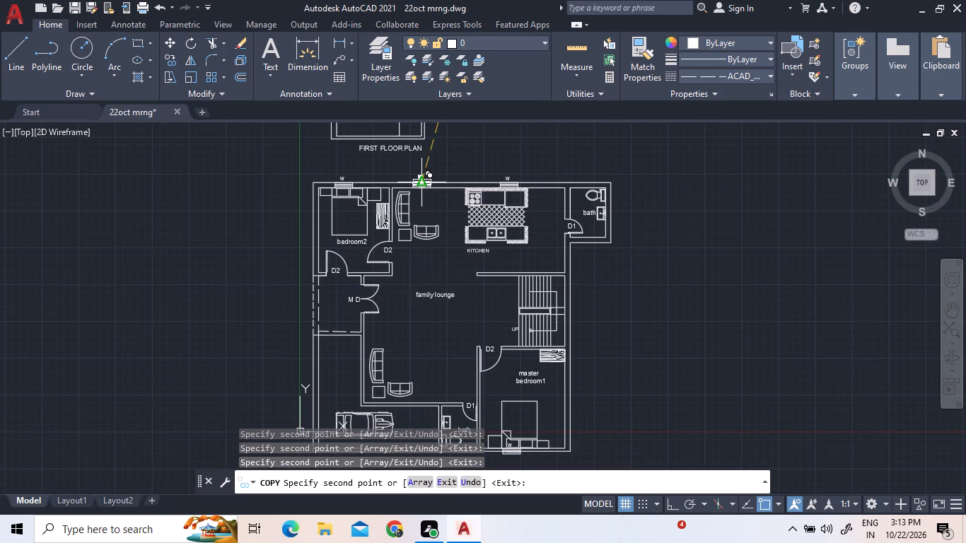
scroll(421, 180, "down", 2)
scroll(423, 286, "up", 3)
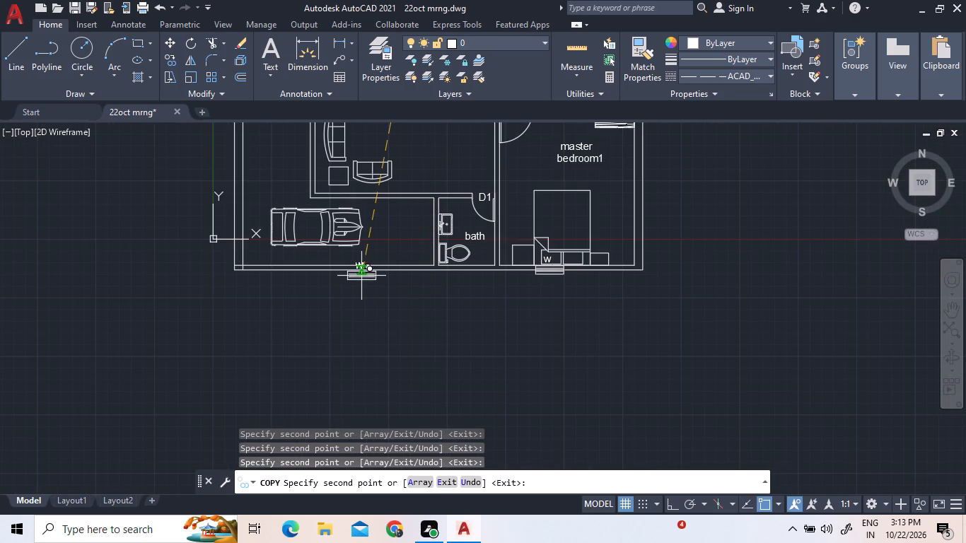
scroll(369, 185, "up", 4)
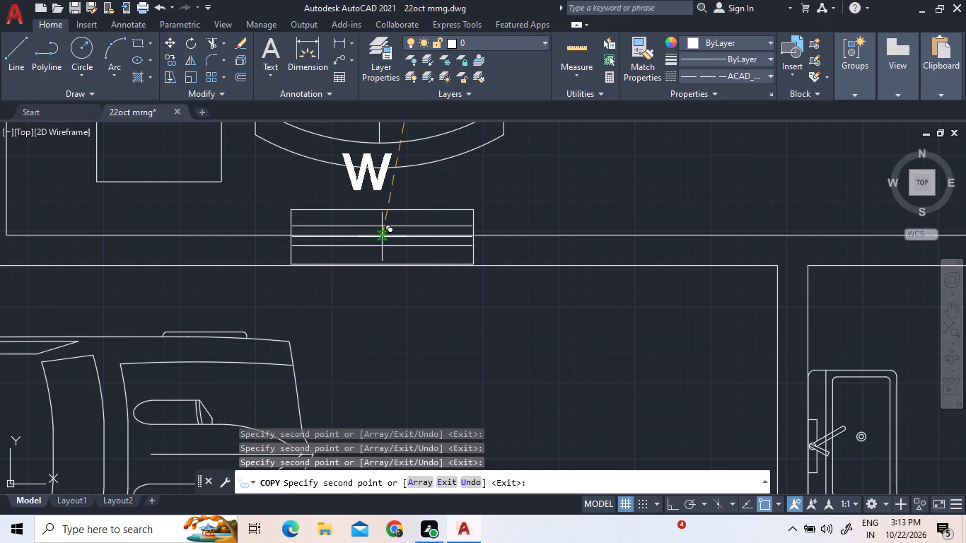
left_click(382, 239)
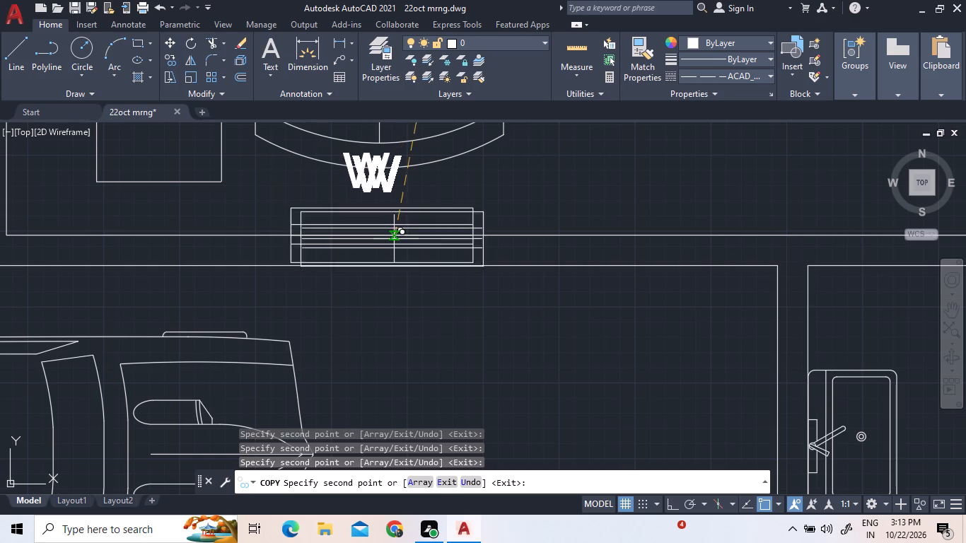
scroll(397, 242, "down", 3)
scroll(537, 359, "down", 3)
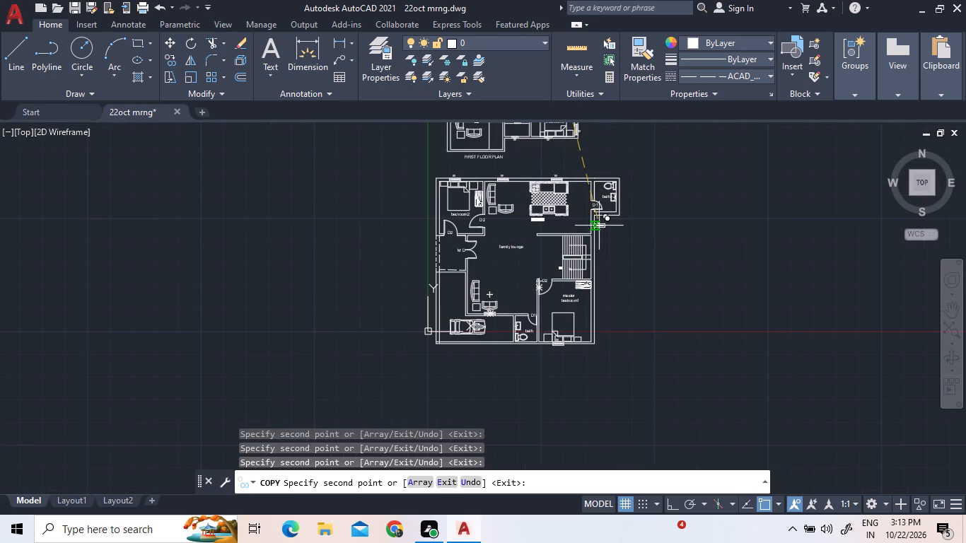
scroll(577, 216, "up", 2)
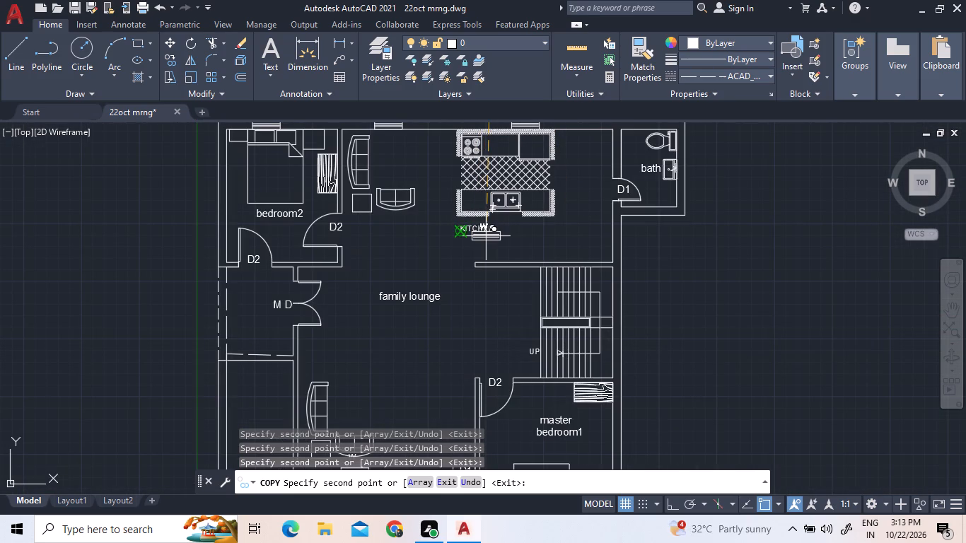
scroll(412, 370, "down", 1)
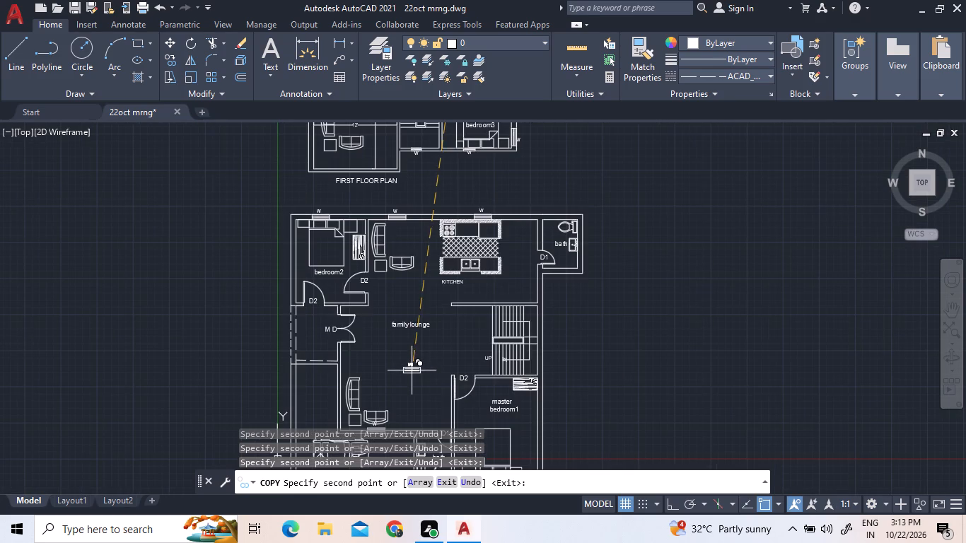
right_click(739, 328)
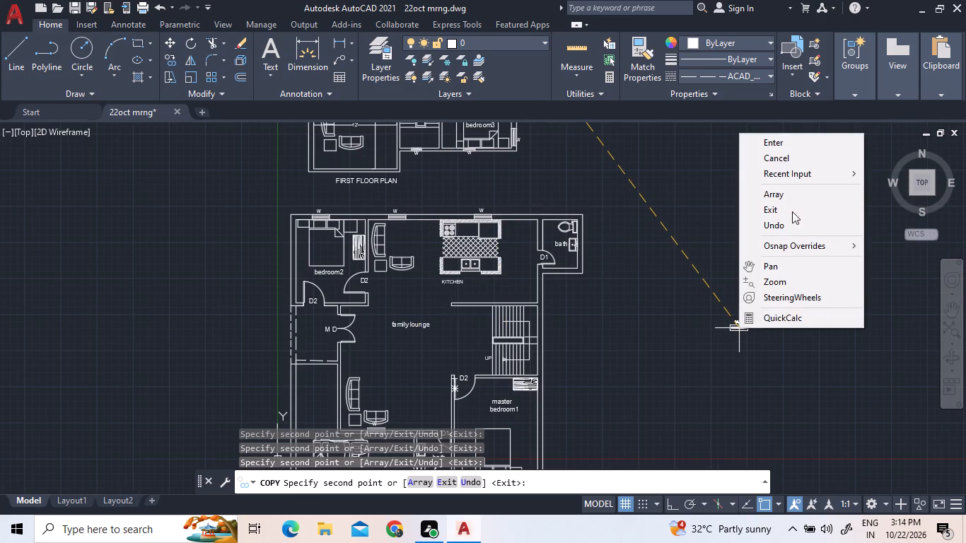
left_click(787, 147)
Copy the ventilator and its V label from the first floor plan's bath with the bathtub to the outer wall of the lower bathroom beside the car space.
scroll(668, 291, "down", 1)
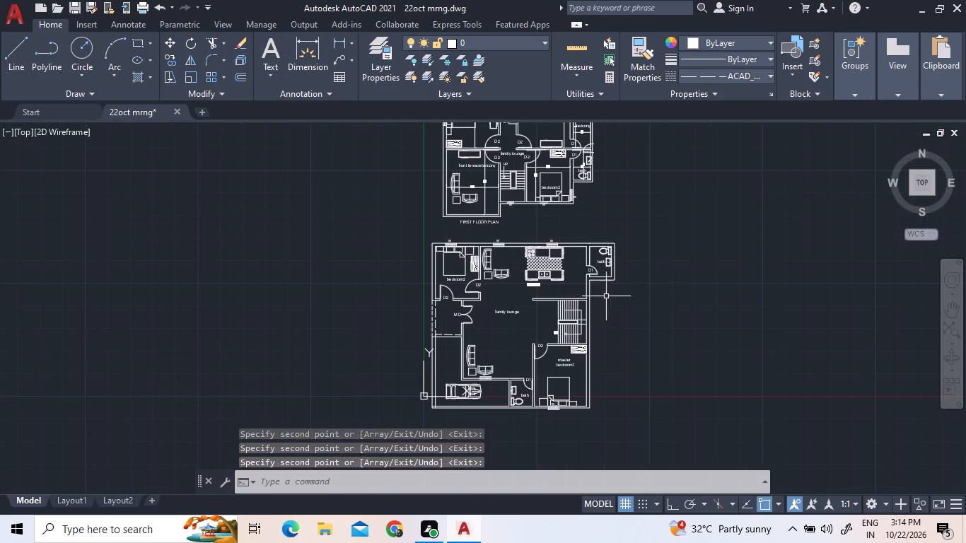
scroll(586, 333, "down", 2)
scroll(543, 231, "up", 3)
scroll(592, 290, "up", 4)
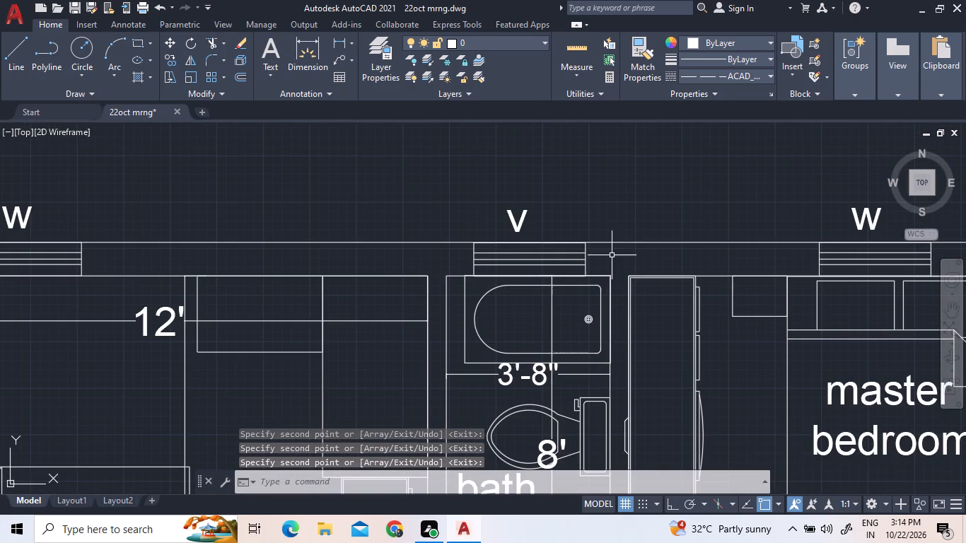
left_click(605, 272)
left_click(527, 252)
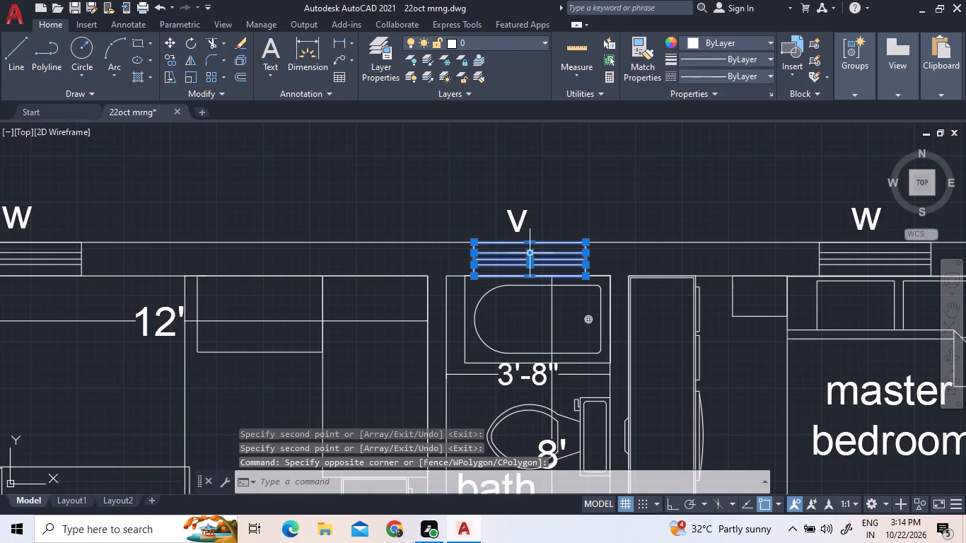
left_click(518, 222)
right_click(435, 174)
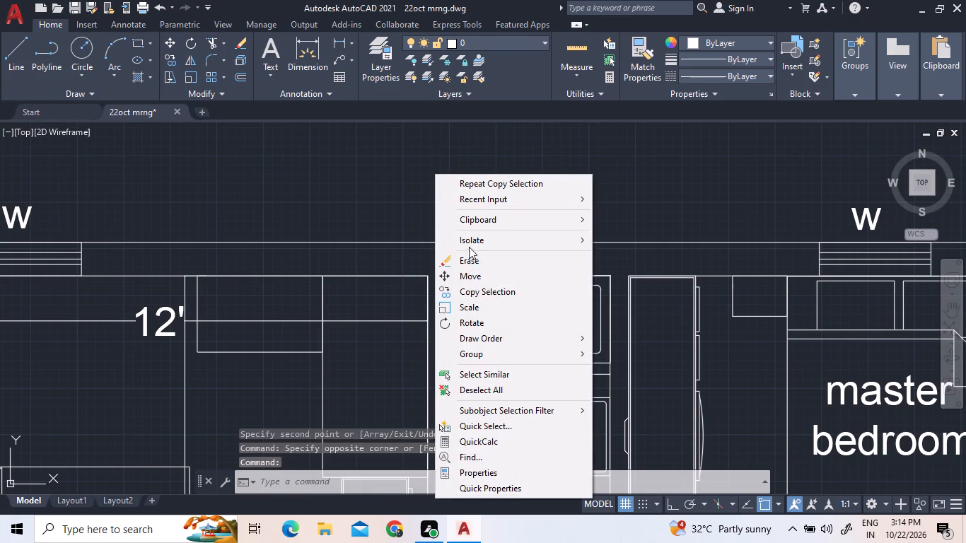
left_click(482, 290)
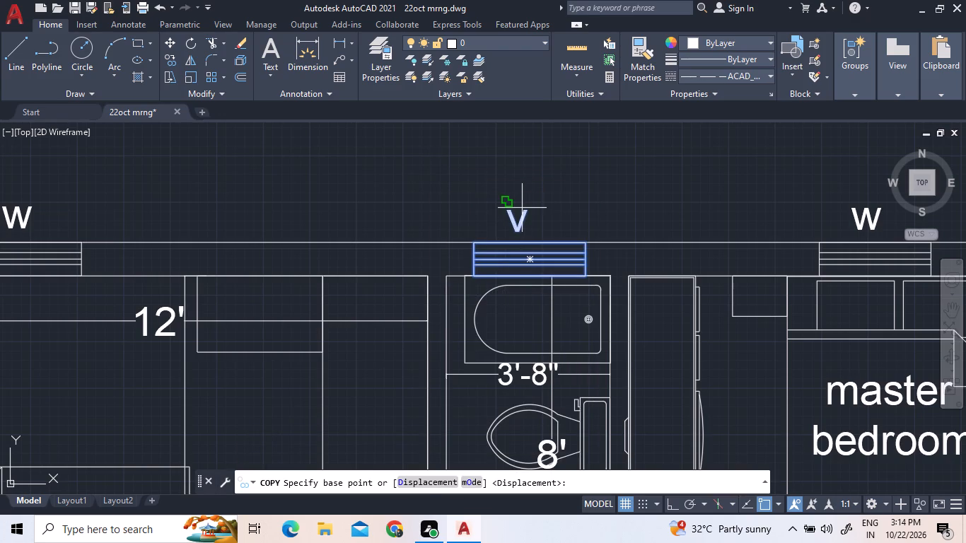
left_click(522, 208)
scroll(479, 63, "down", 4)
scroll(537, 214, "down", 6)
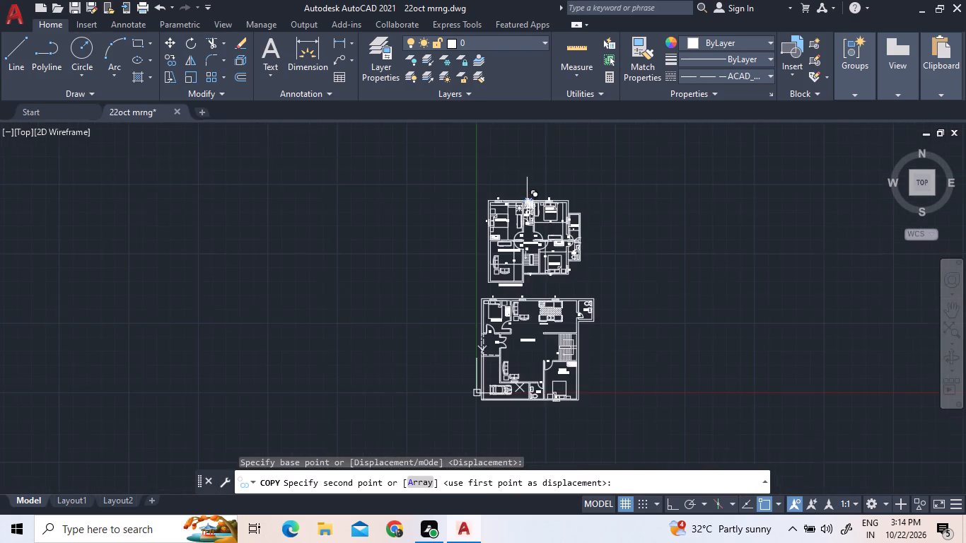
scroll(526, 423, "up", 4)
scroll(546, 263, "up", 4)
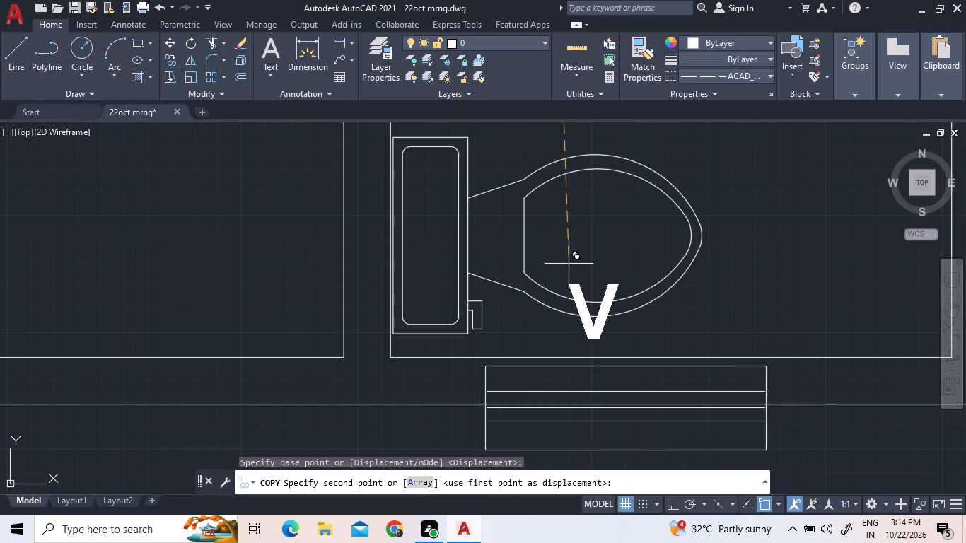
left_click(592, 218)
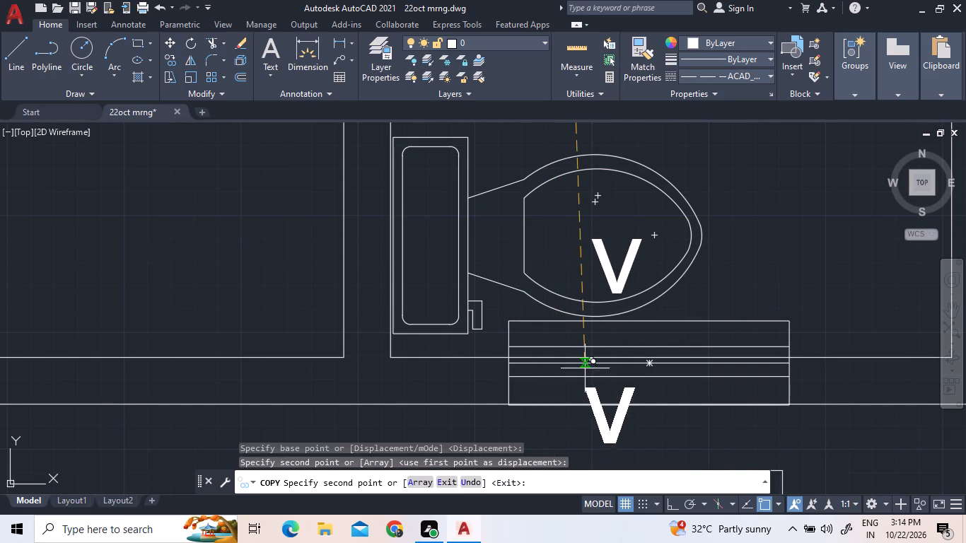
Finish copying and move the V label off the toilet to just outside the lower bathroom's ventilator on the outer wall.
key("Escape")
left_click(602, 263)
right_click(600, 263)
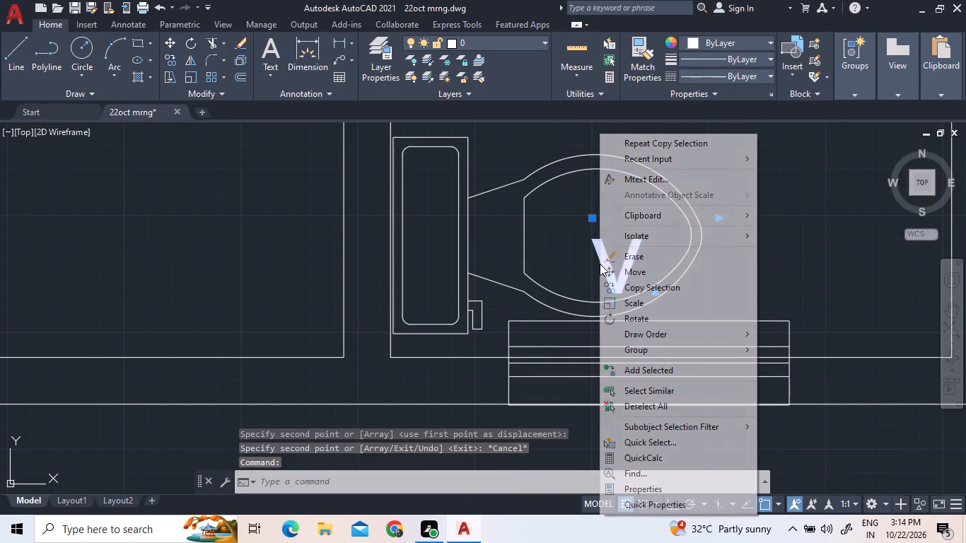
double_click(615, 268)
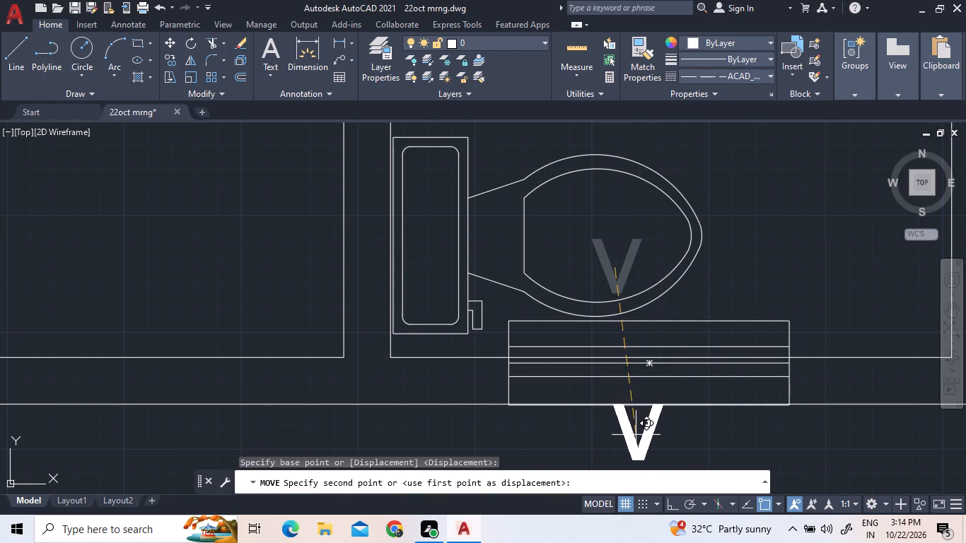
left_click(638, 444)
Move the W label off the master bedroom1 bed to just outside the window on the lower outer wall.
scroll(639, 283, "down", 4)
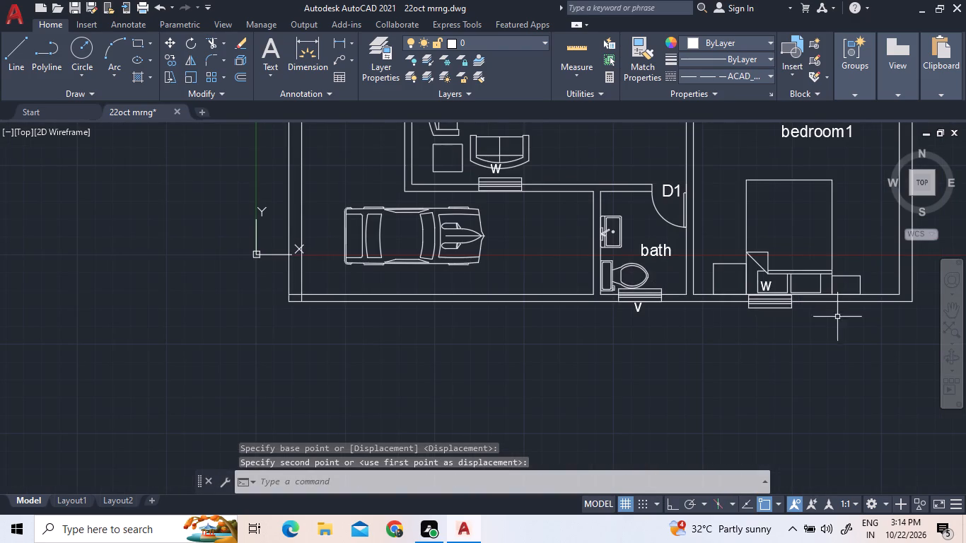
scroll(801, 300, "up", 4)
left_click(593, 205)
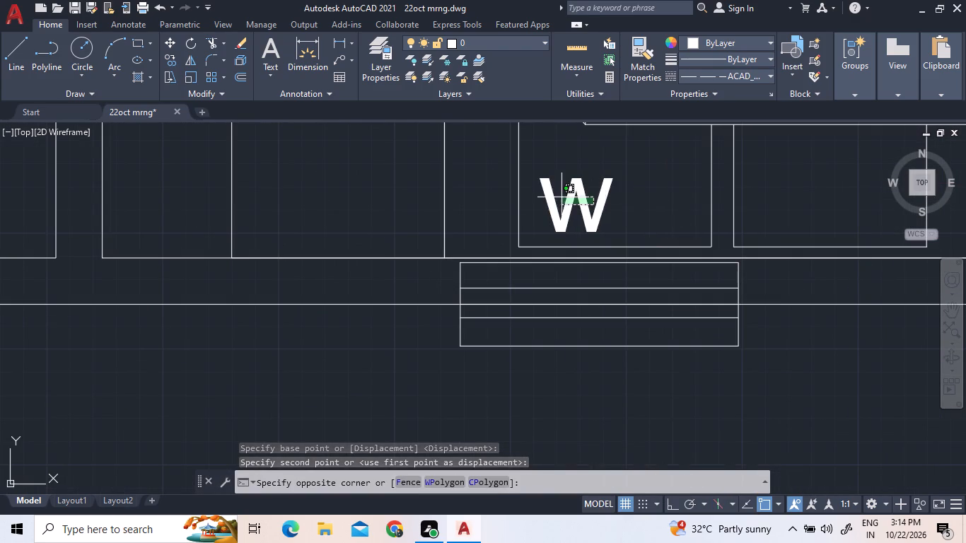
left_click(559, 197)
right_click(559, 197)
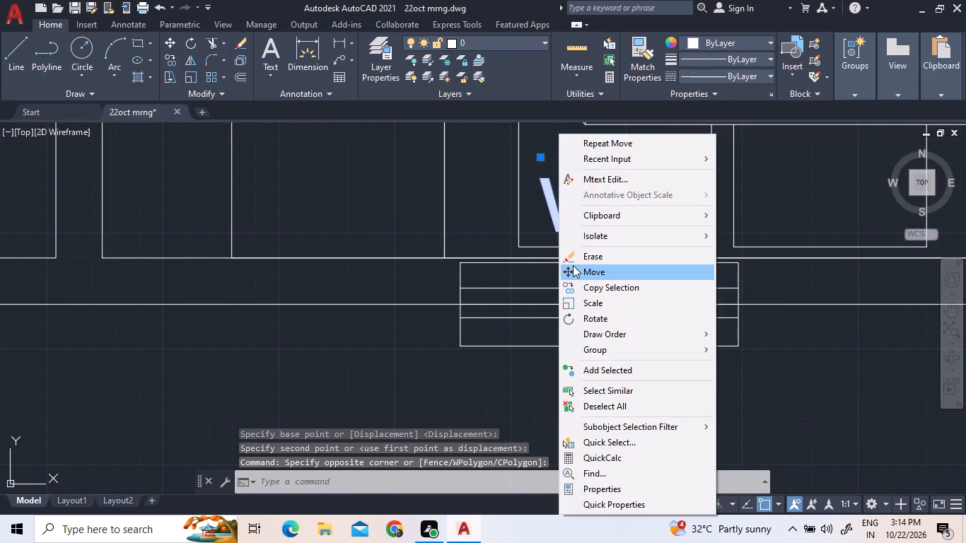
left_click(573, 269)
left_click(574, 230)
left_click(605, 413)
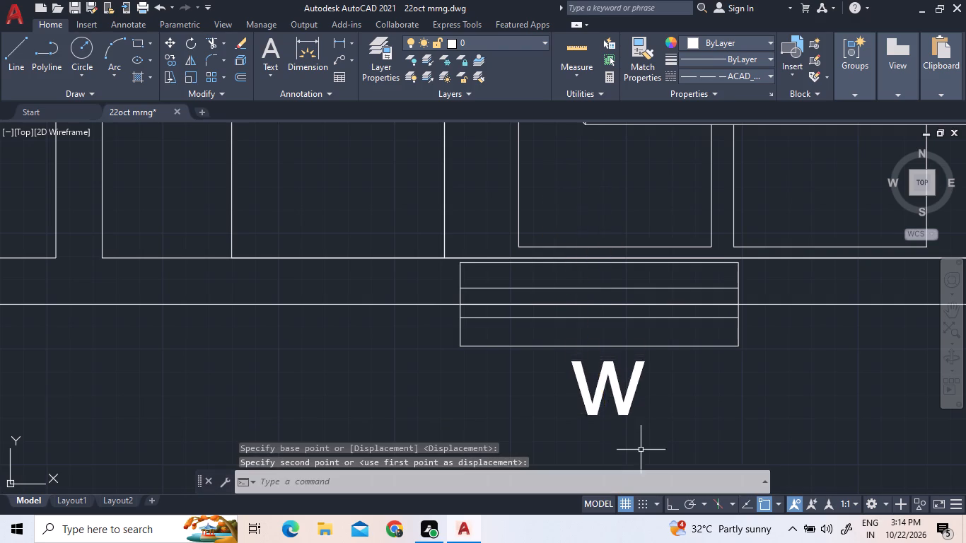
Save the drawing under its existing file name.
scroll(644, 452, "down", 4)
scroll(613, 362, "down", 5)
scroll(589, 250, "up", 1)
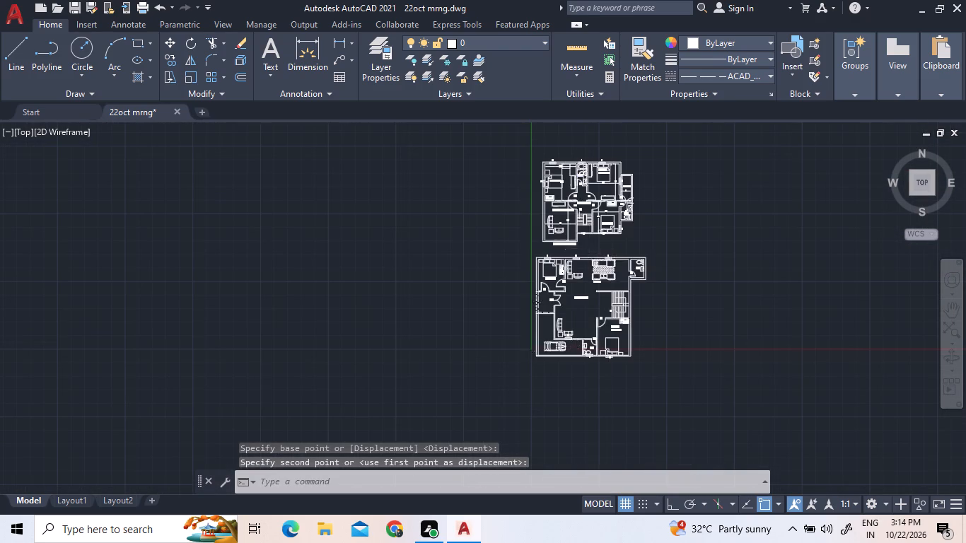
scroll(589, 250, "up", 3)
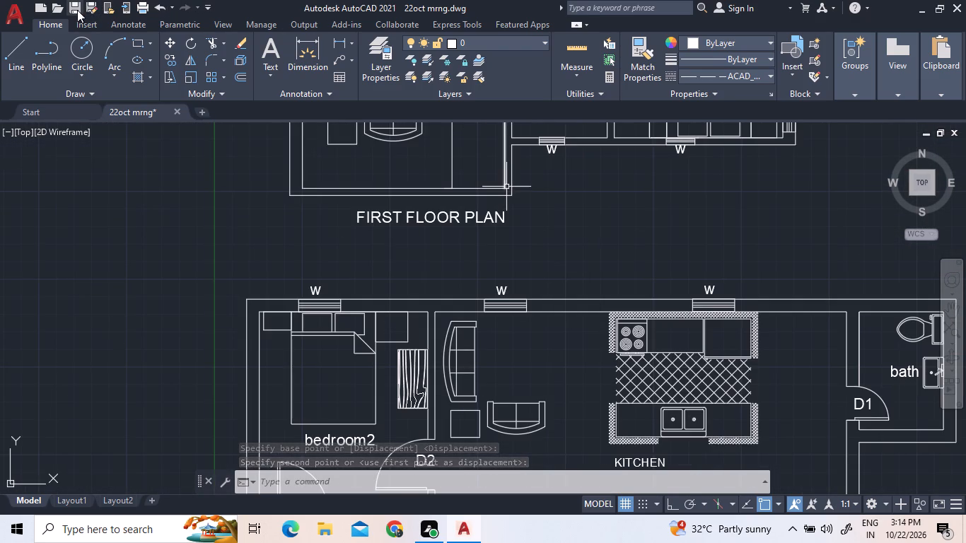
left_click(76, 11)
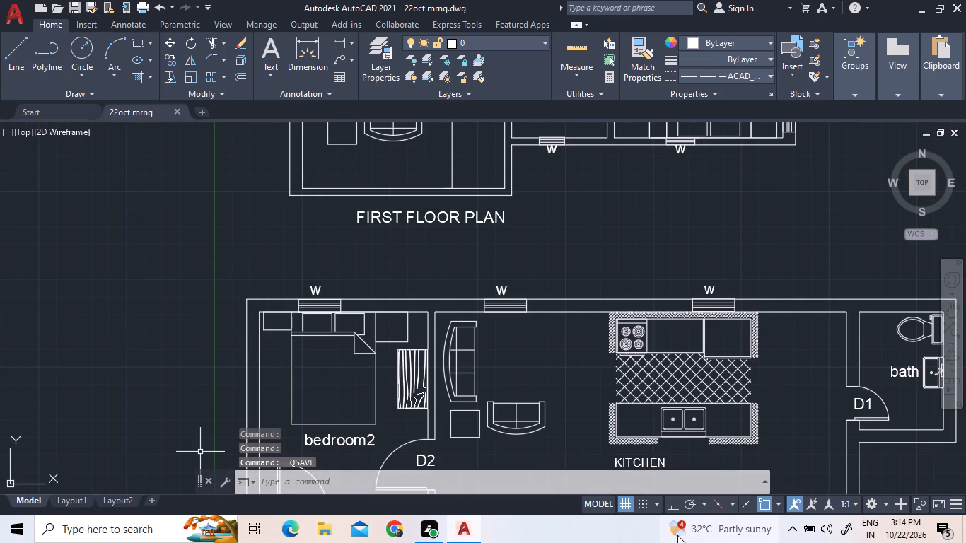
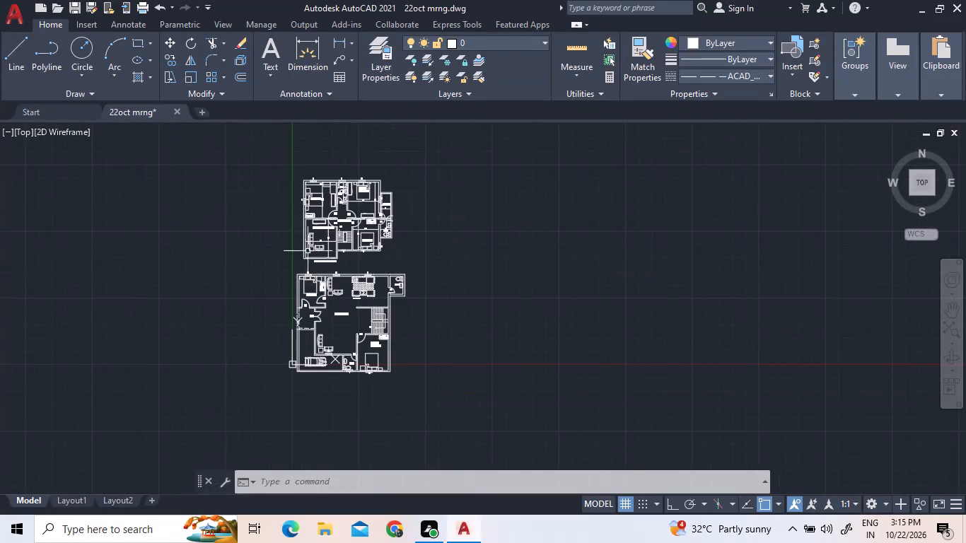
Copy the window and its W label from the first-floor bedroom2's west wall to the lower plan's bedroom2 west wall.
scroll(292, 177, "up", 3)
scroll(337, 272, "up", 4)
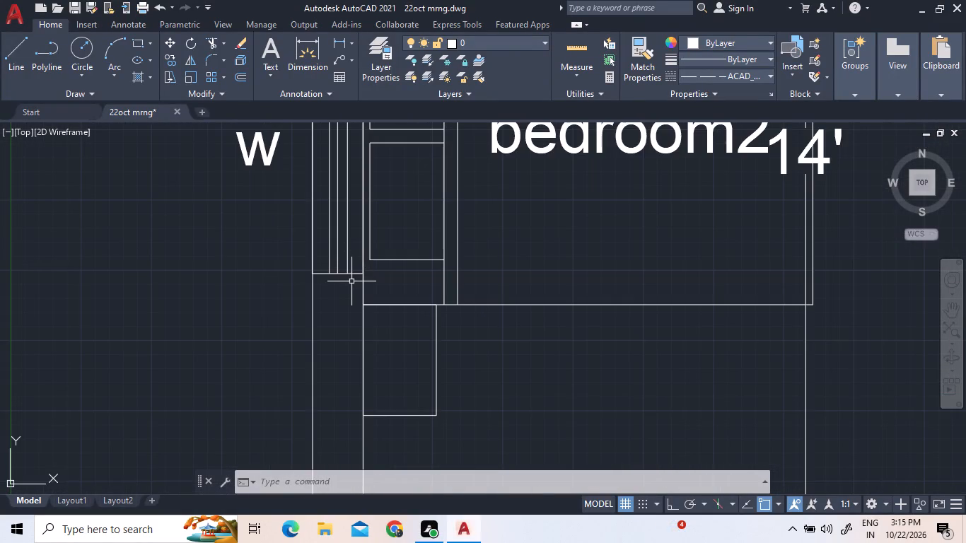
left_click(351, 281)
left_click(326, 249)
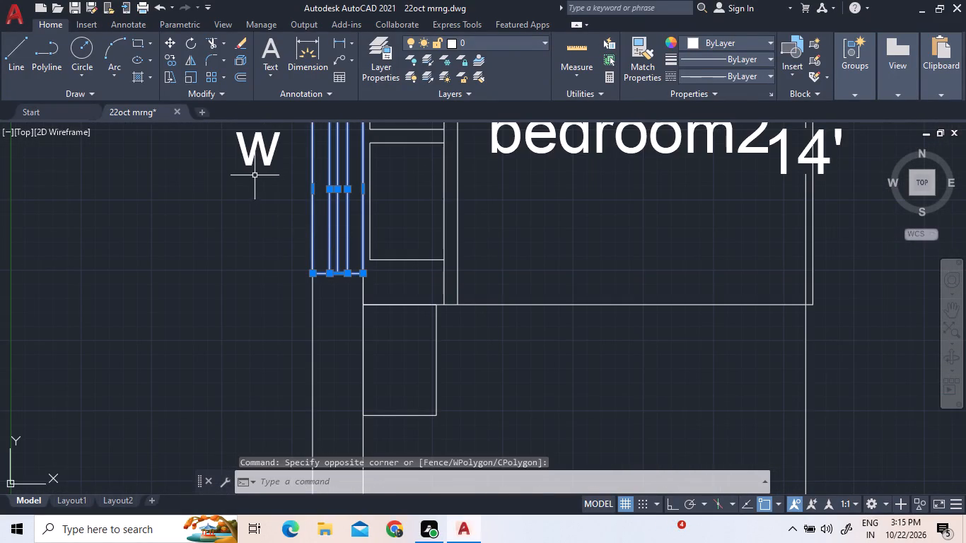
left_click(255, 157)
scroll(357, 265, "down", 3)
scroll(453, 179, "down", 2)
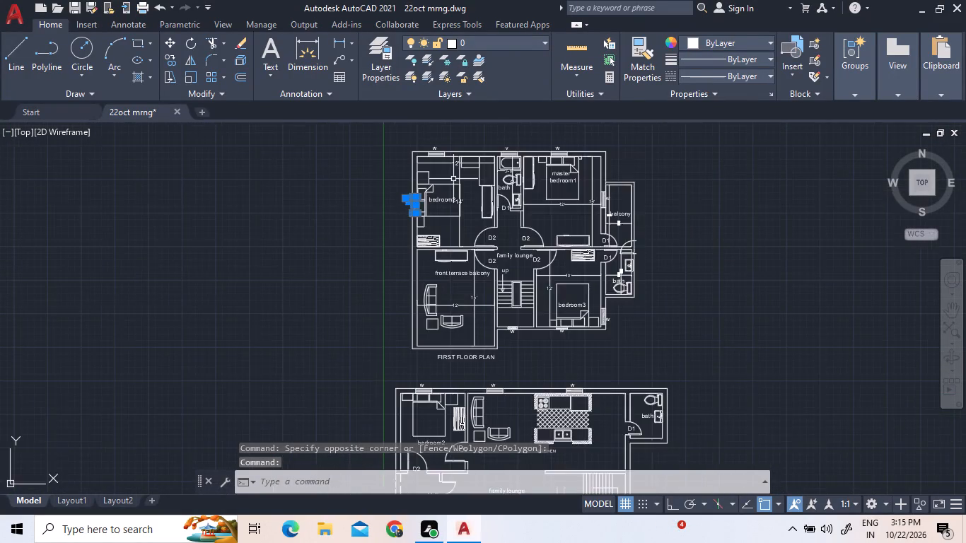
scroll(453, 185, "down", 2)
right_click(378, 230)
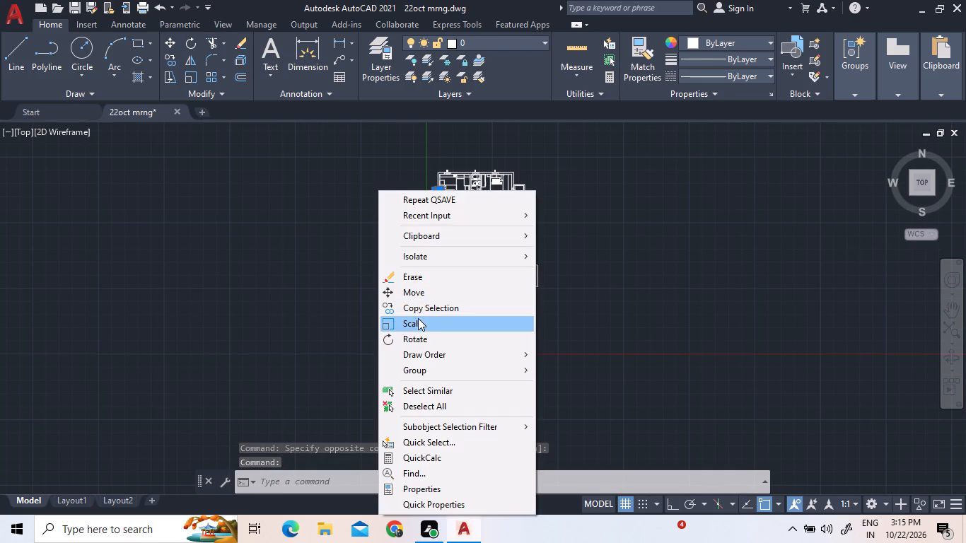
left_click(424, 308)
scroll(443, 187, "up", 3)
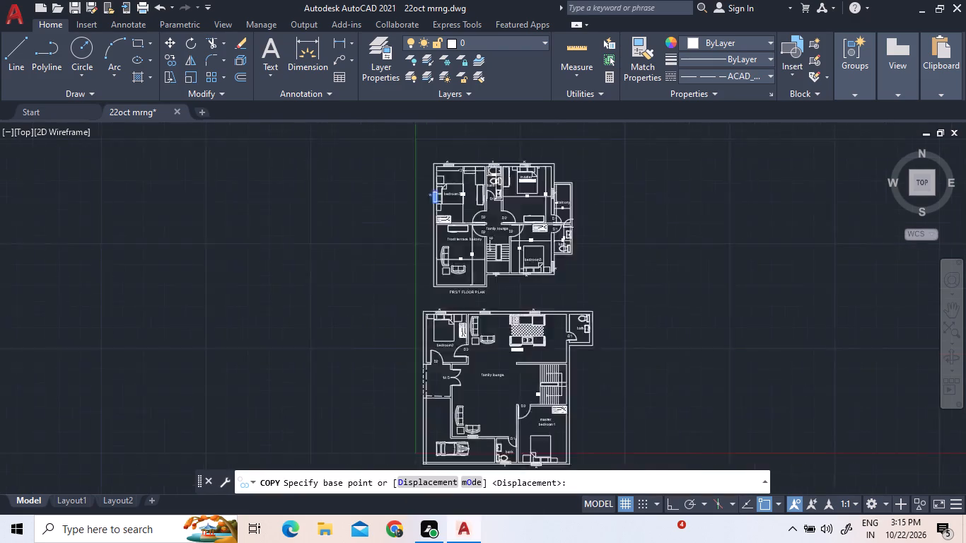
scroll(440, 205, "up", 4)
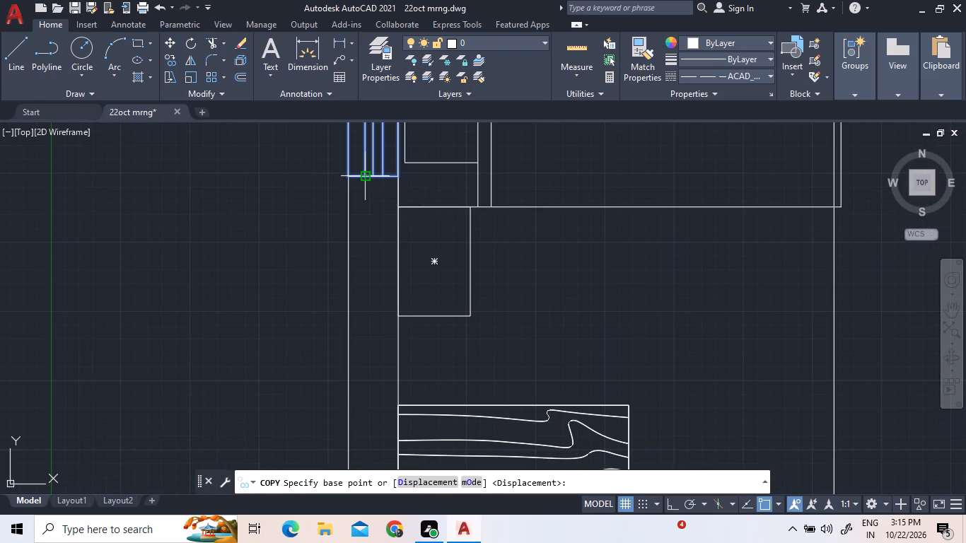
left_click_drag(369, 179, 369, 185)
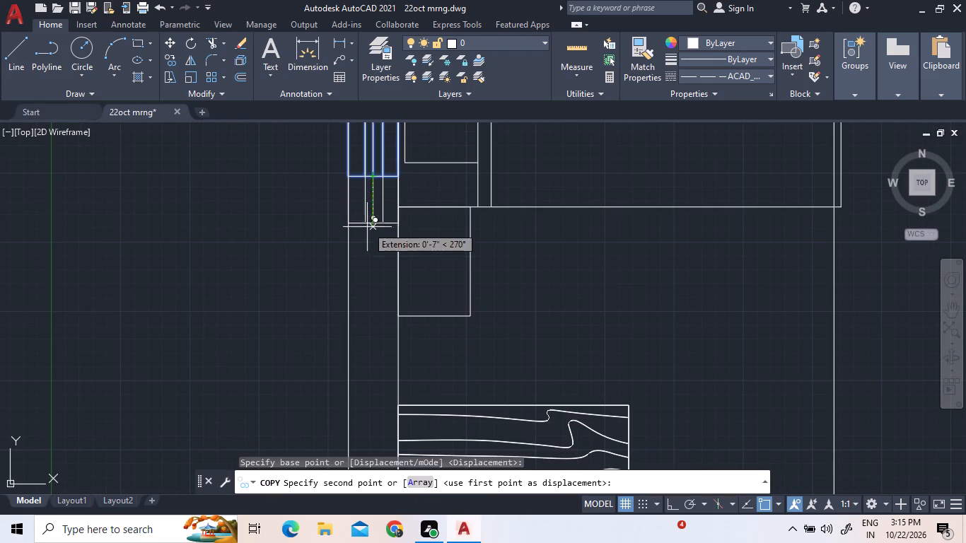
scroll(367, 230, "down", 3)
scroll(436, 165, "down", 4)
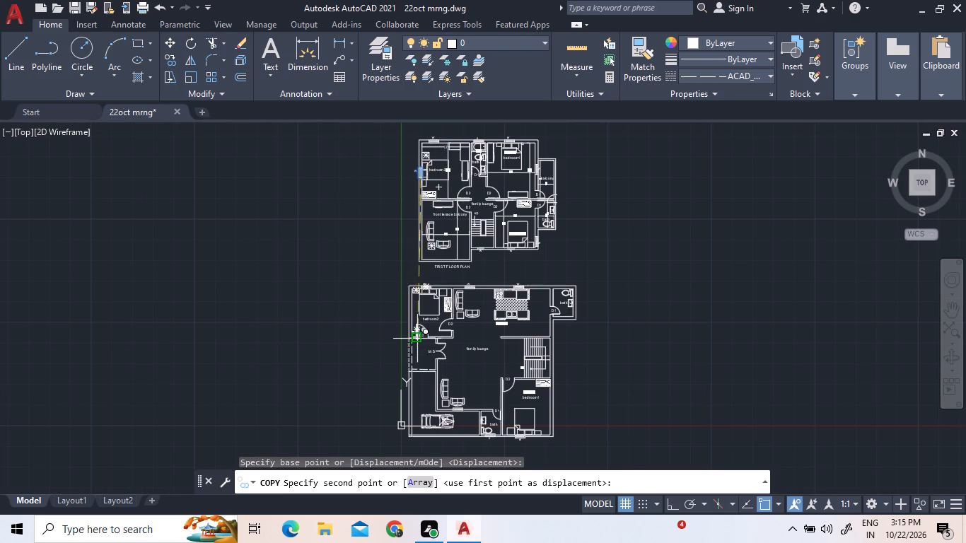
scroll(417, 334, "up", 3)
scroll(392, 255, "up", 5)
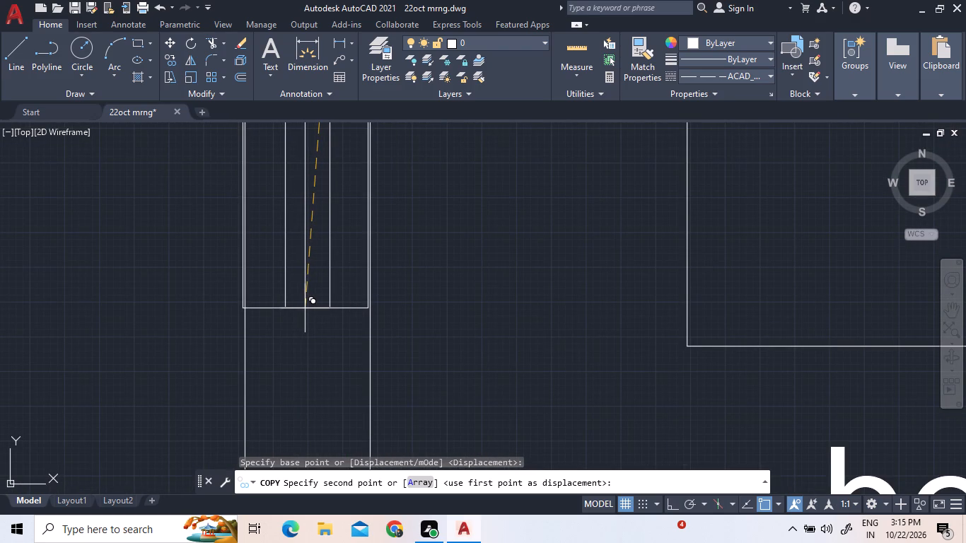
left_click(306, 308)
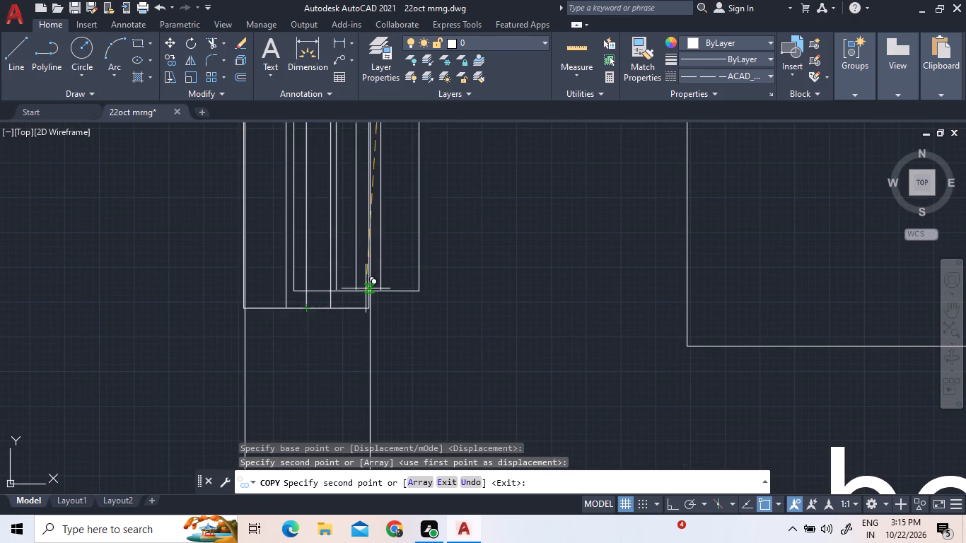
Place another copy of the window and W label in the lower plan's master bedroom1 east wall and finish copying.
scroll(430, 265, "down", 5)
scroll(342, 274, "down", 4)
scroll(607, 294, "down", 1)
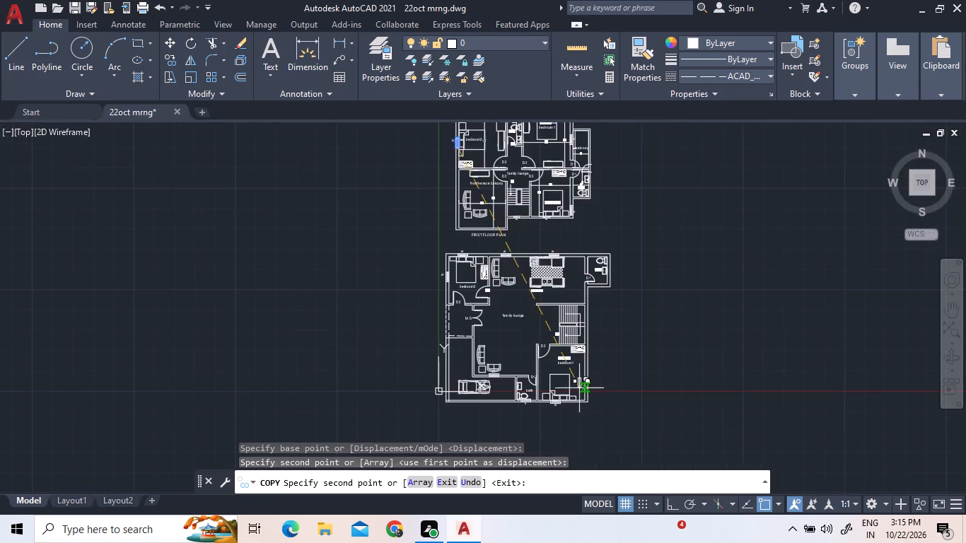
scroll(579, 389, "up", 4)
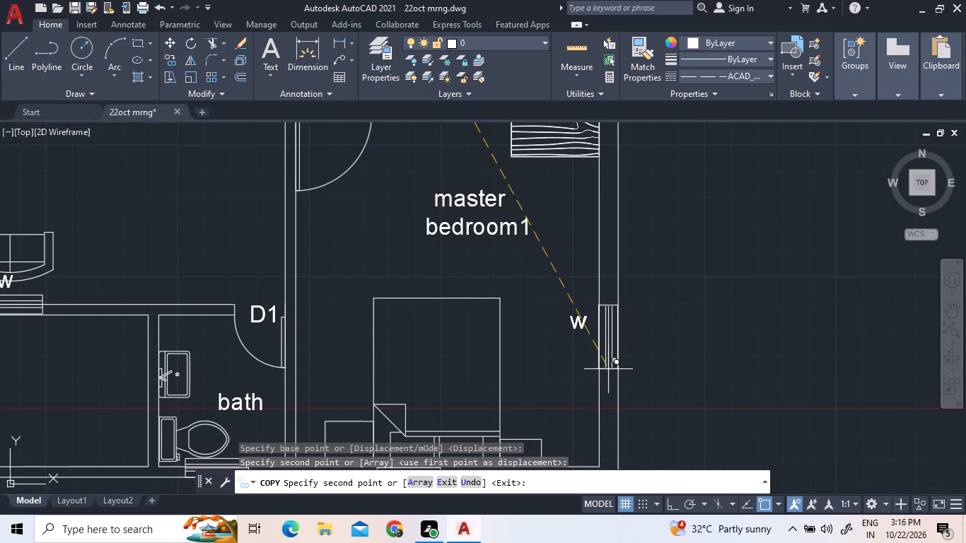
left_click(608, 368)
right_click(682, 307)
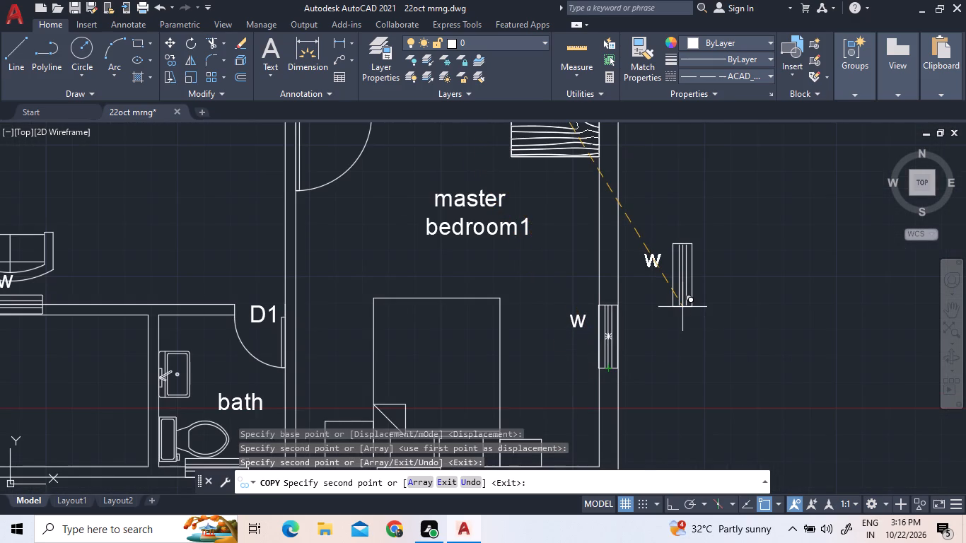
left_click(689, 315)
Move the W label of master bedroom1's east window from inside the room to just outside the outer wall.
left_click(574, 331)
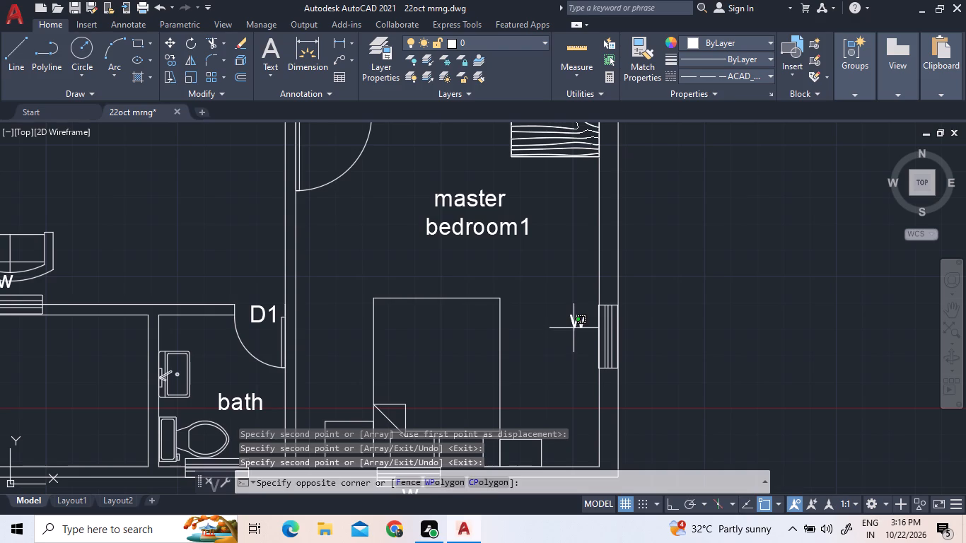
left_click(573, 322)
right_click(573, 322)
left_click(630, 275)
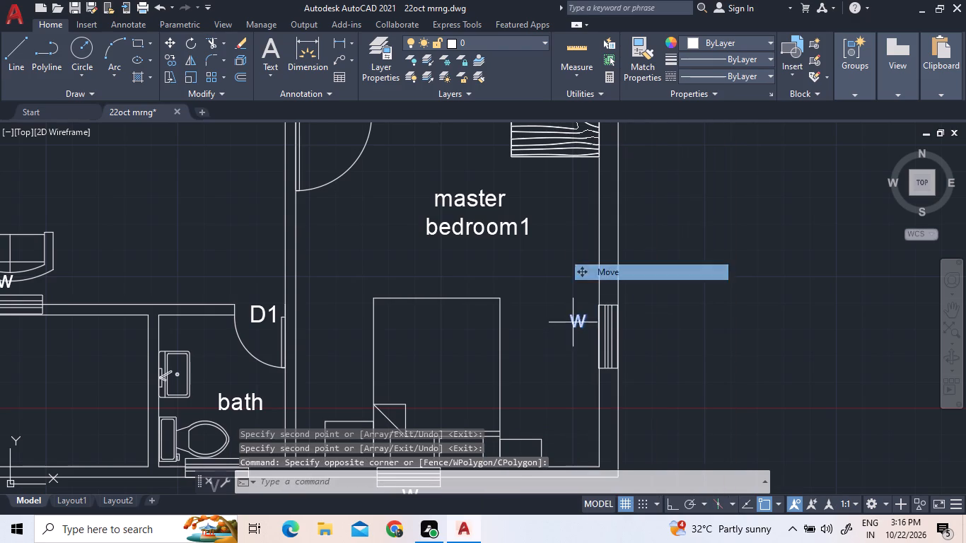
left_click(574, 317)
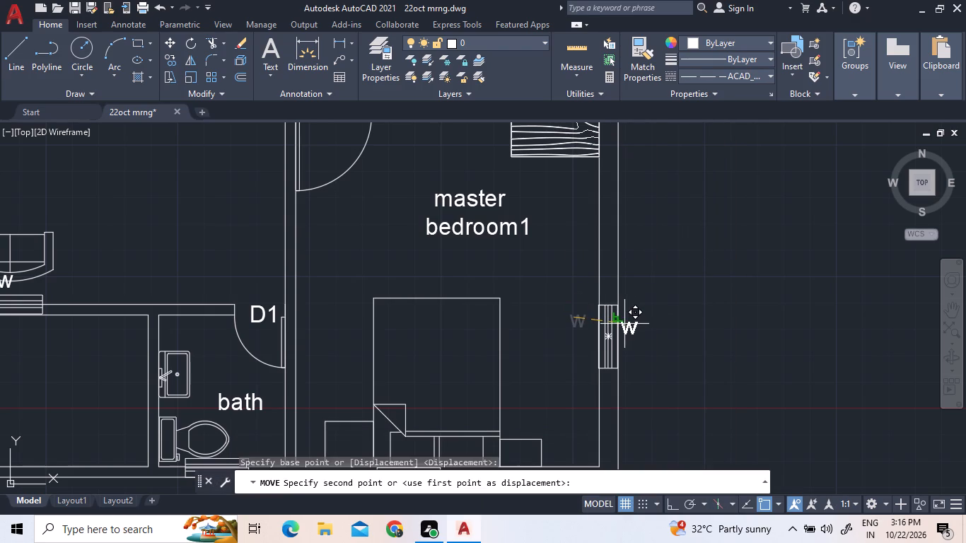
left_click(625, 325)
scroll(642, 331, "up", 3)
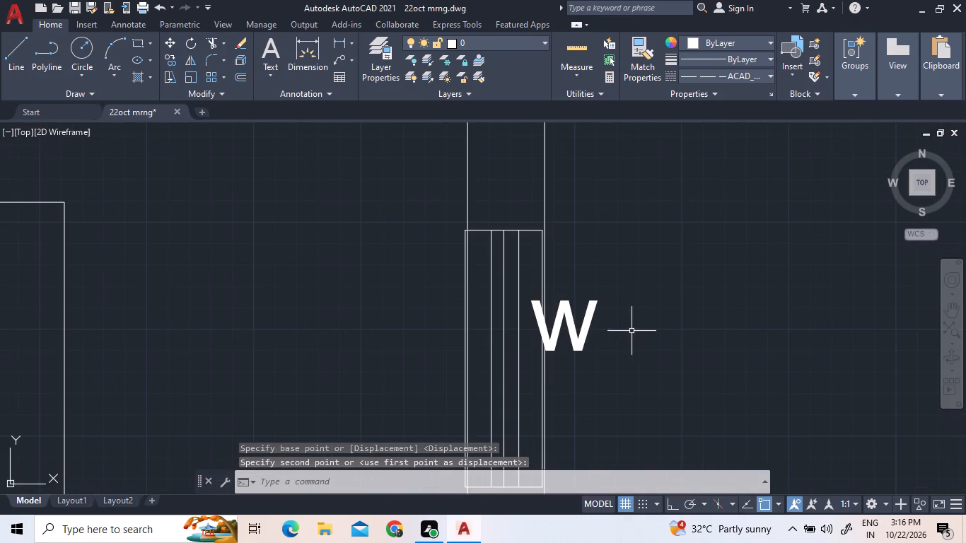
left_click(632, 331)
left_click(557, 281)
right_click(564, 281)
left_click(588, 271)
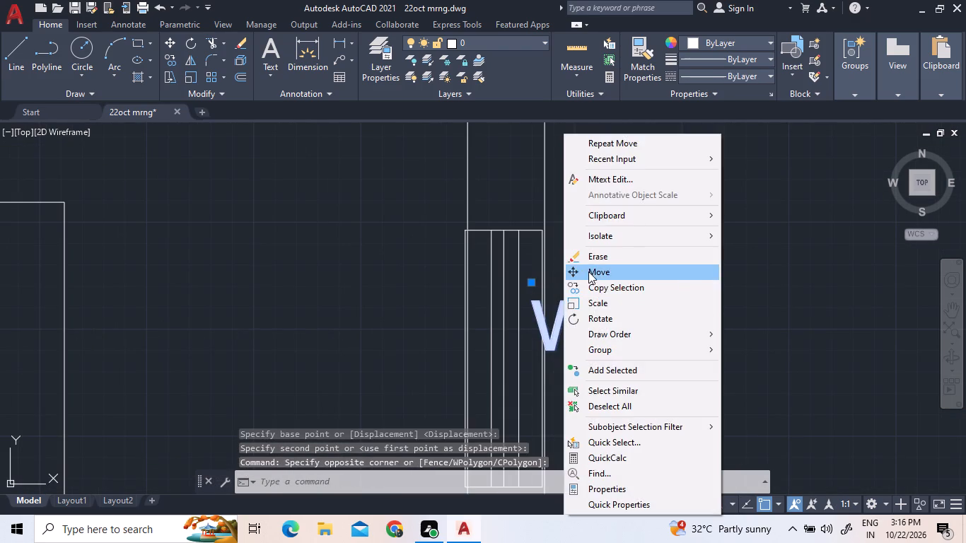
left_click(586, 288)
left_click(608, 293)
Change the lower plan's "family lounge" label to "HALL".
scroll(743, 406, "down", 4)
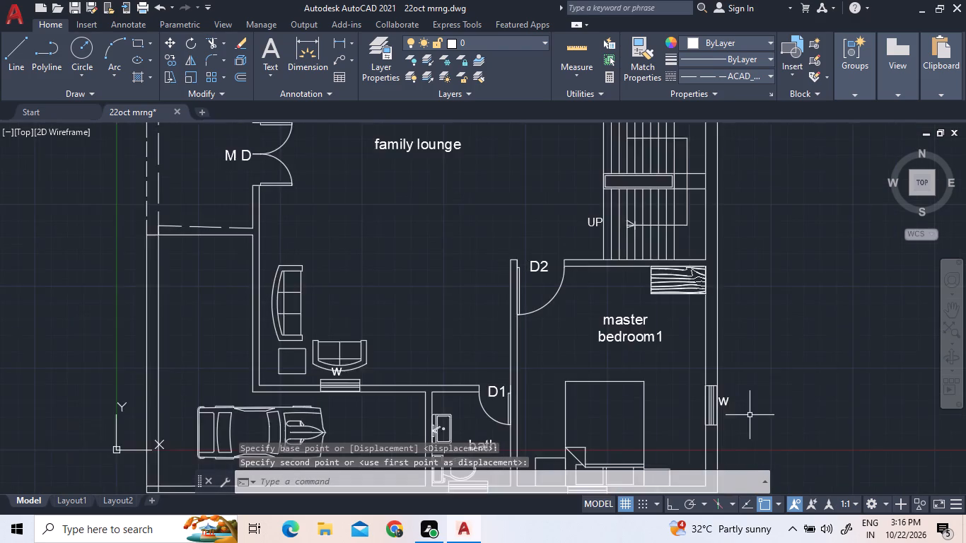
scroll(748, 414, "down", 1)
scroll(689, 361, "down", 2)
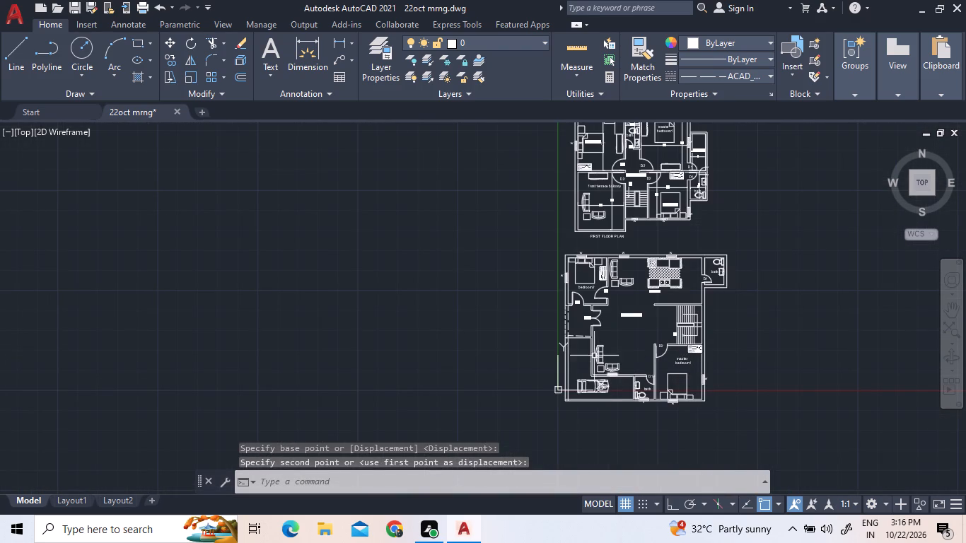
scroll(576, 269, "up", 2)
scroll(575, 269, "down", 2)
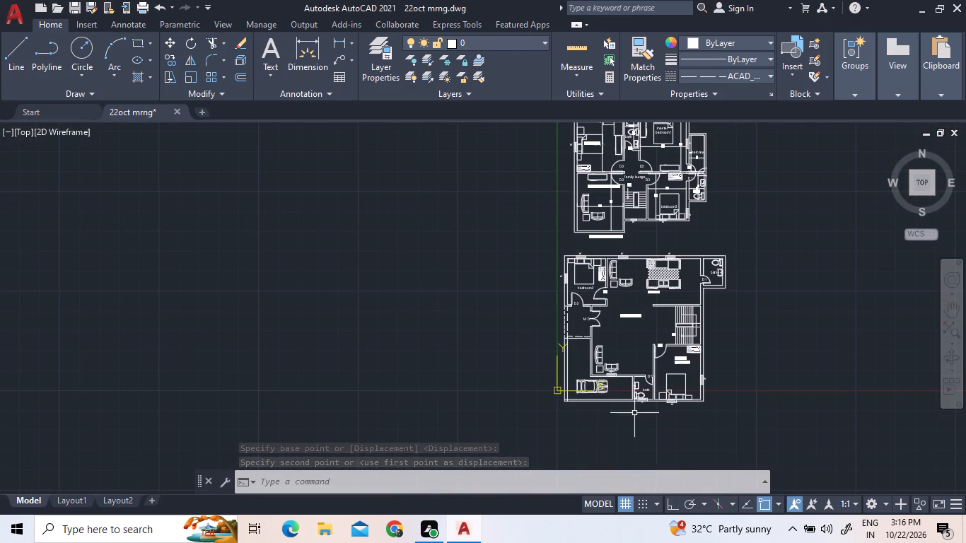
scroll(625, 393, "up", 2)
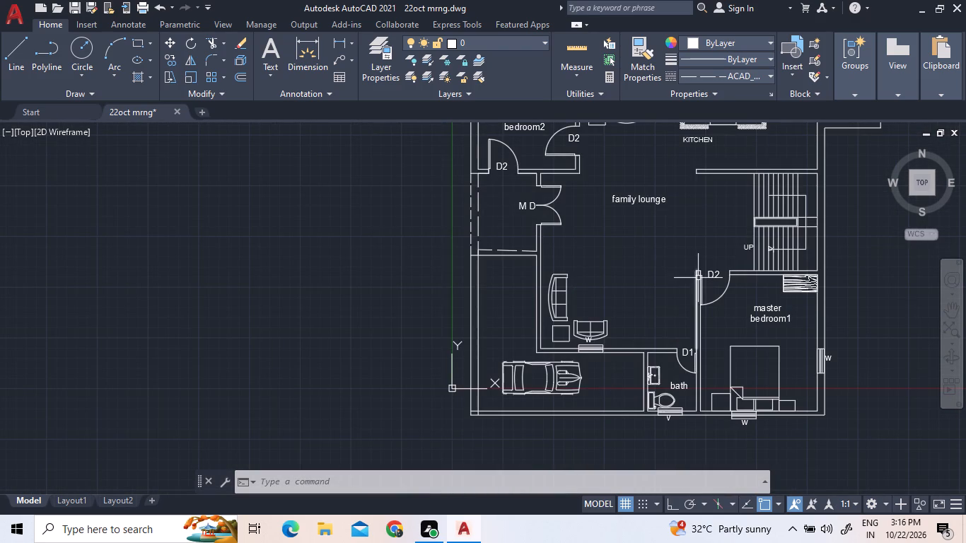
triple_click(651, 198)
left_click(651, 198)
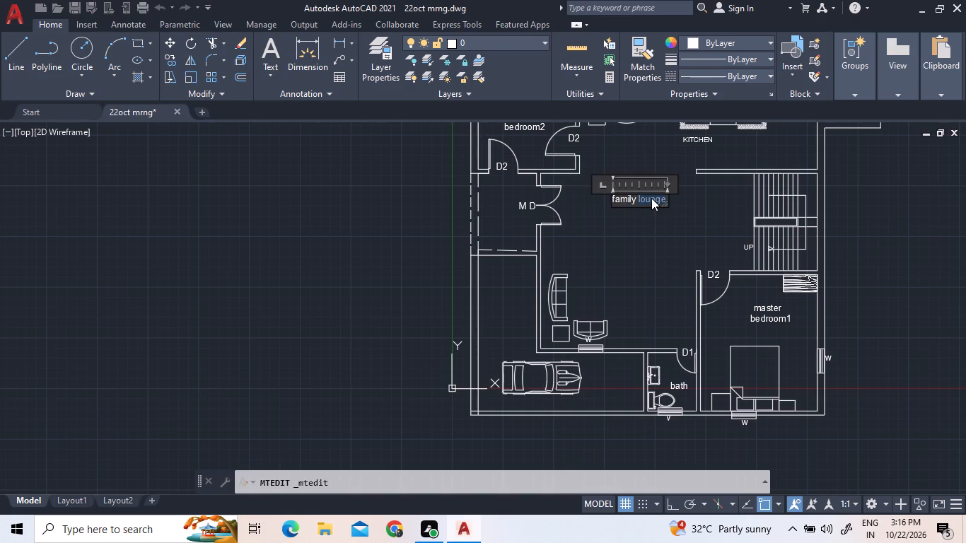
key("BackSpace")
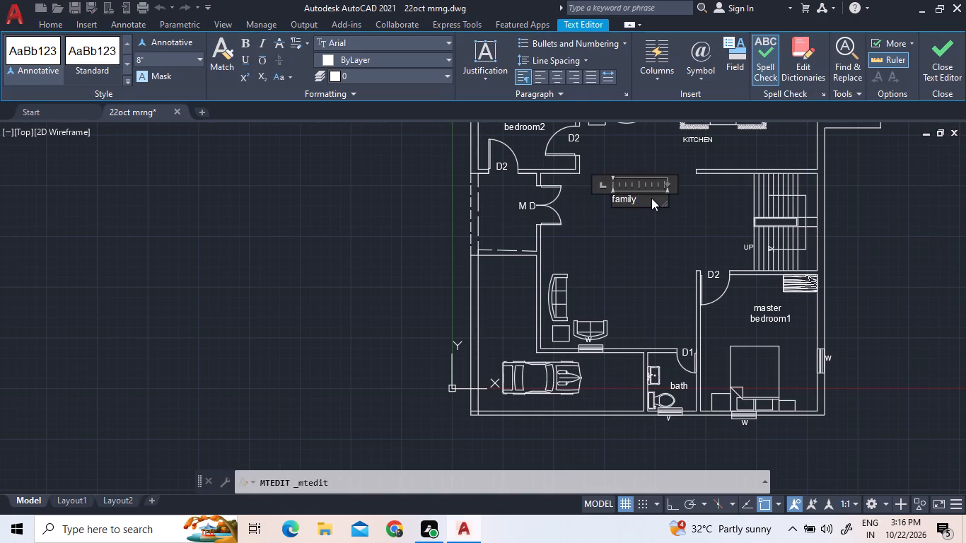
key("BackSpace")
key("BackSpace")
key("BackSpace")
key("BackSpace")
key("BackSpace")
key("BackSpace")
key("BackSpace")
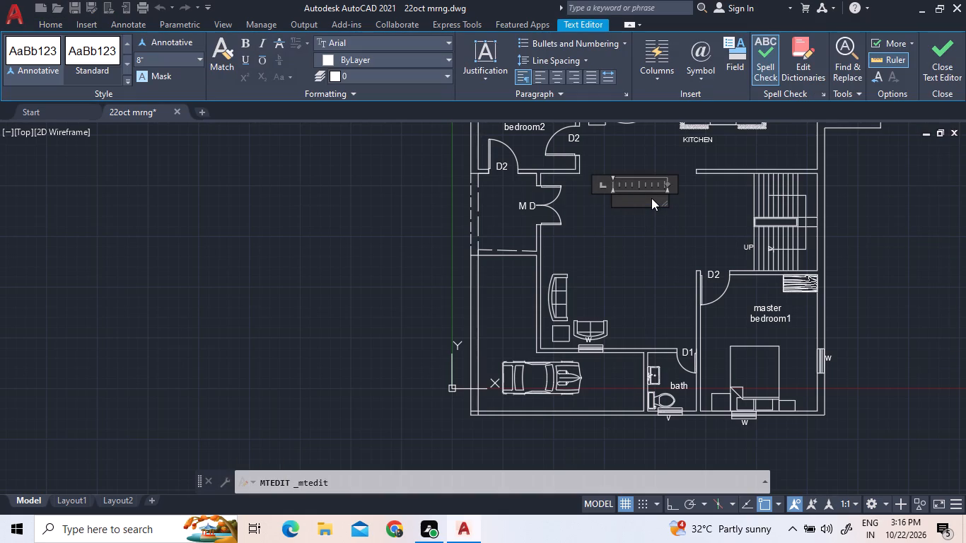
key("h")
type("ALL")
left_click(675, 247)
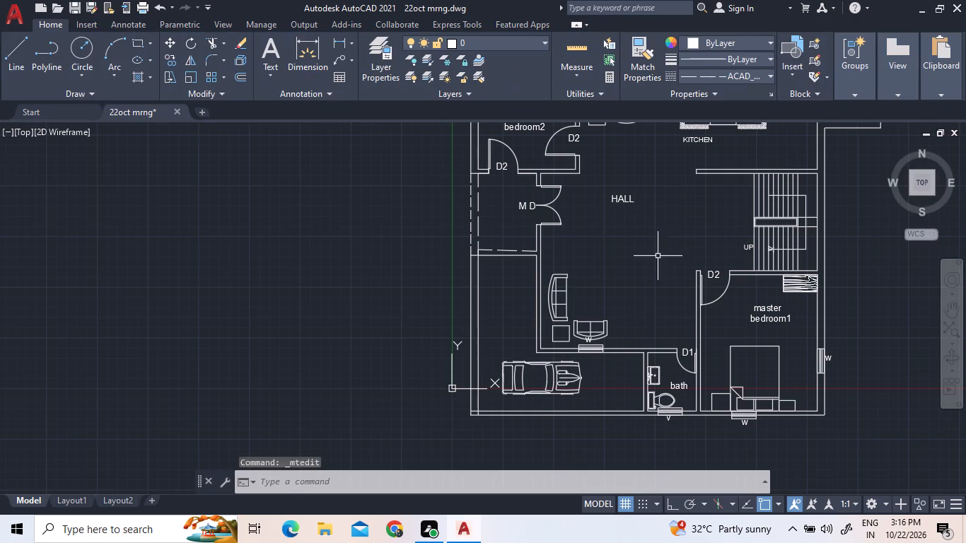
Examine the lower floor plan's rooms, labels, doors and windows around the kitchen, hall, stairs and master bedroom1.
scroll(646, 273, "down", 2)
scroll(650, 194, "up", 3)
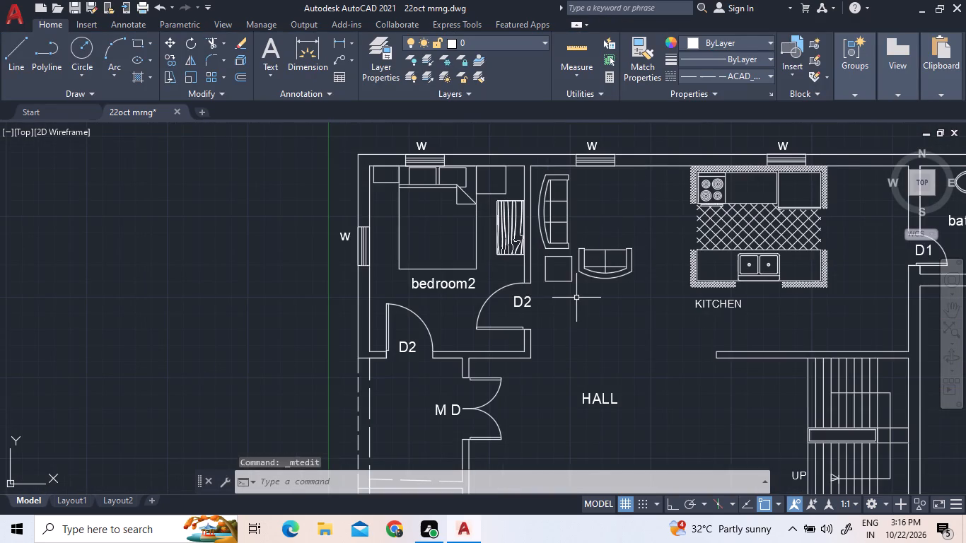
scroll(576, 298, "up", 2)
scroll(576, 298, "down", 3)
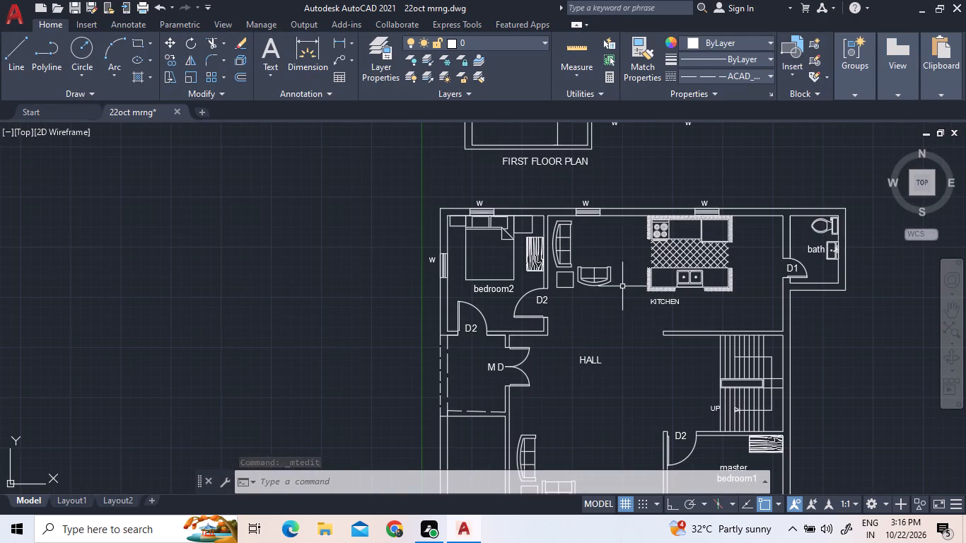
scroll(729, 308, "up", 2)
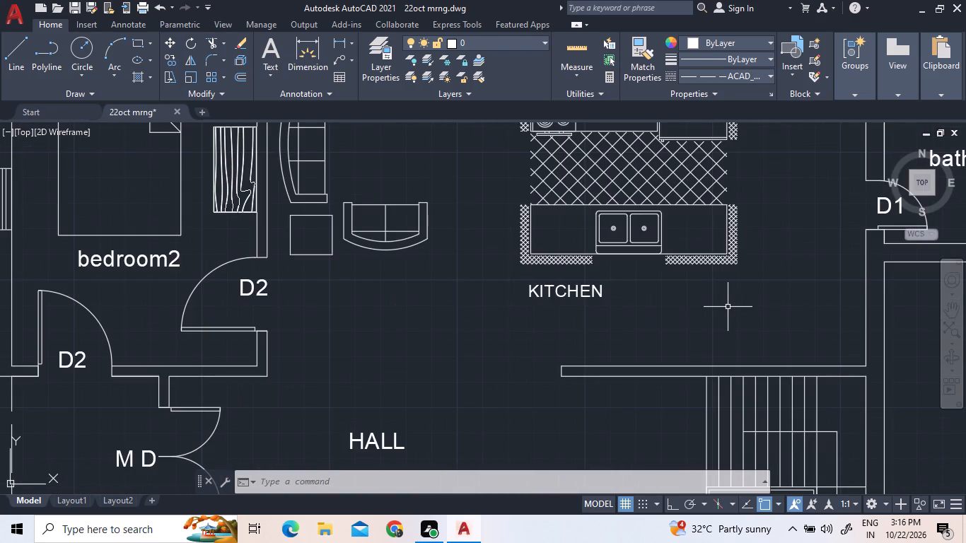
scroll(727, 306, "down", 1)
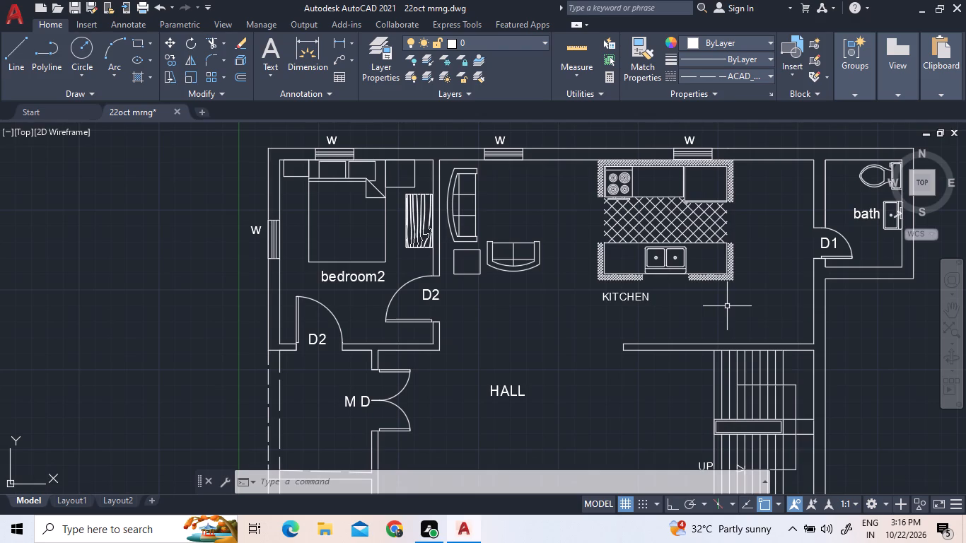
middle_click_drag(721, 303, 554, 281)
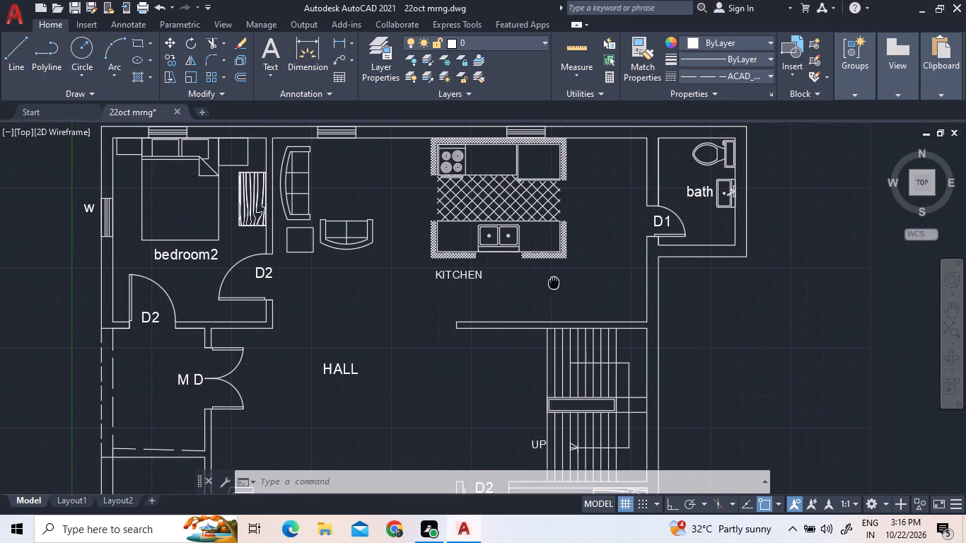
middle_click_drag(554, 281, 553, 281)
scroll(545, 288, "down", 1)
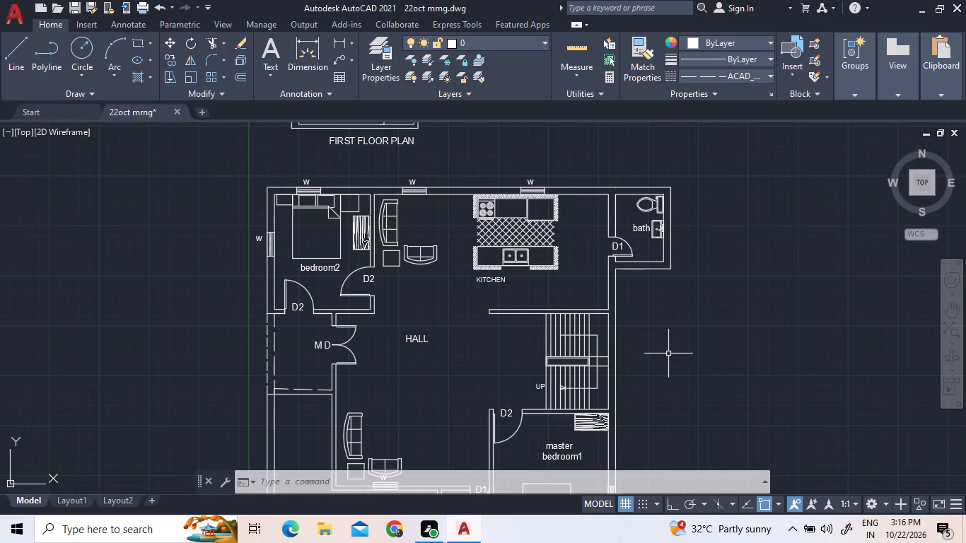
middle_click_drag(668, 356, 632, 292)
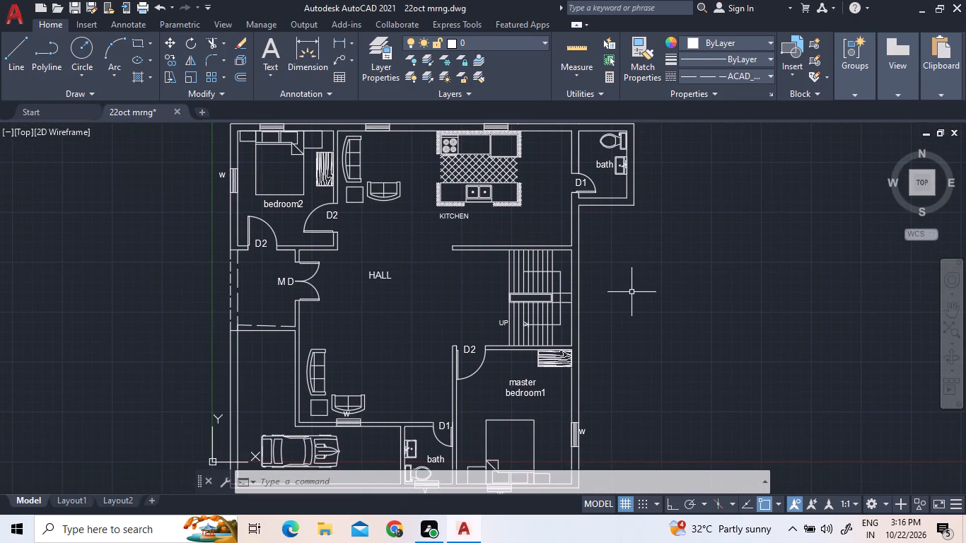
scroll(631, 292, "down", 1)
scroll(597, 361, "up", 1)
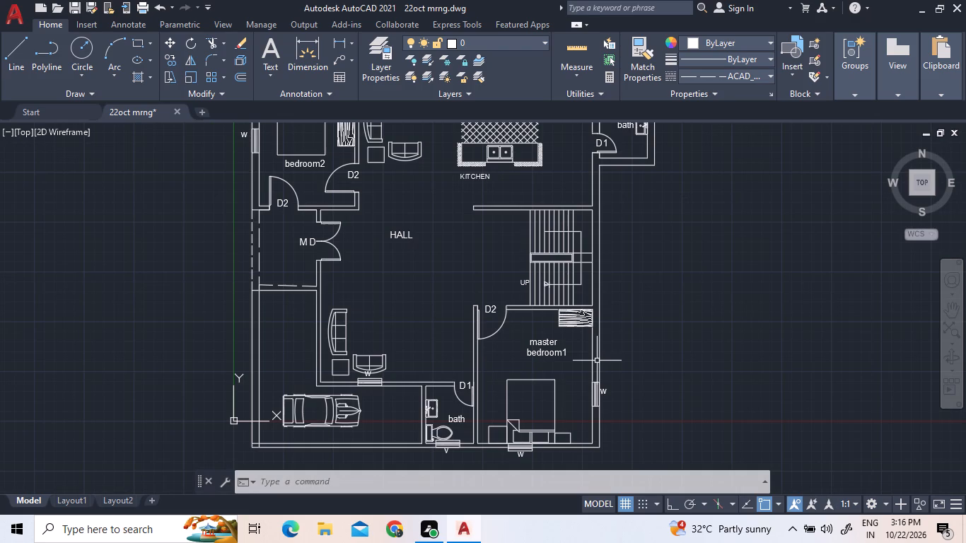
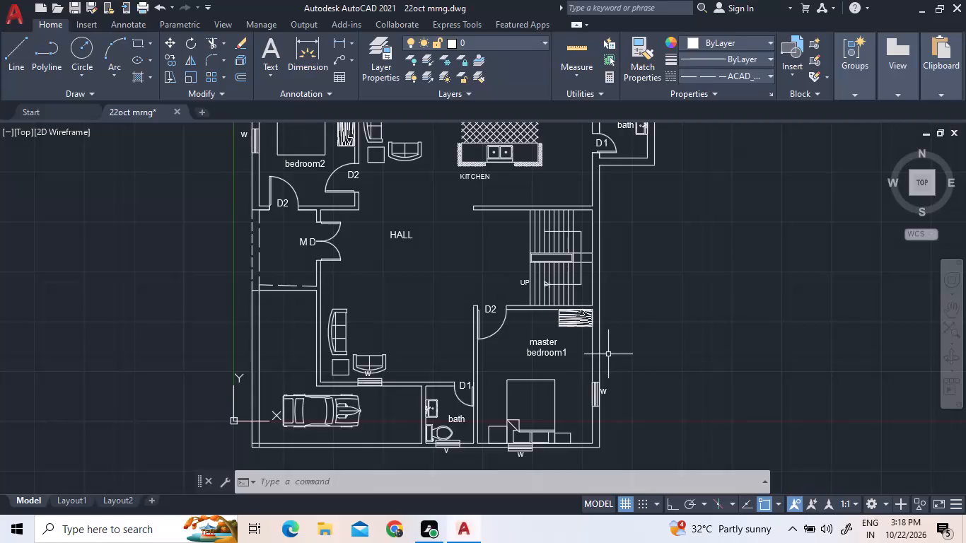
Examine the lower floor plan's rooms, doors, windows and labels across the whole storey.
scroll(598, 366, "down", 1)
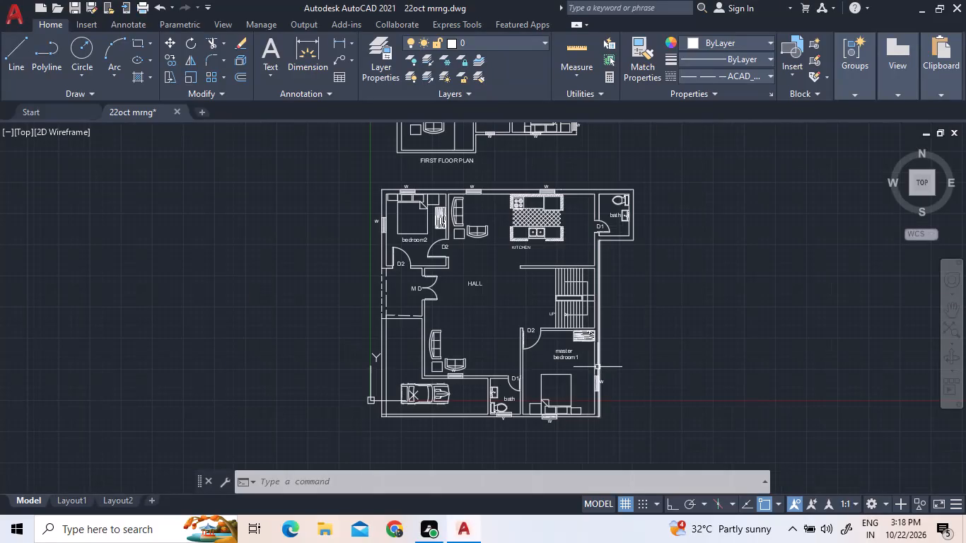
middle_click_drag(501, 289, 351, 360)
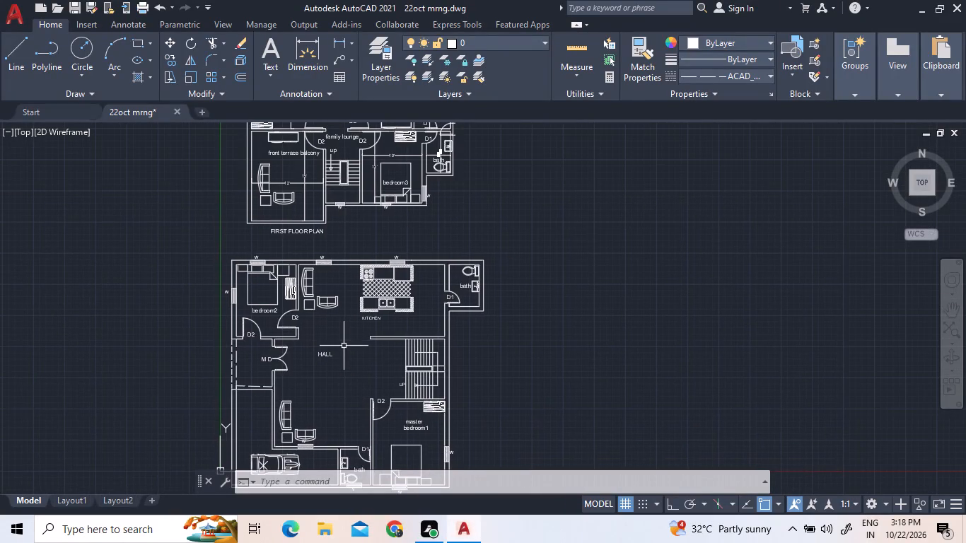
scroll(342, 351, "down", 2)
scroll(342, 398, "up", 3)
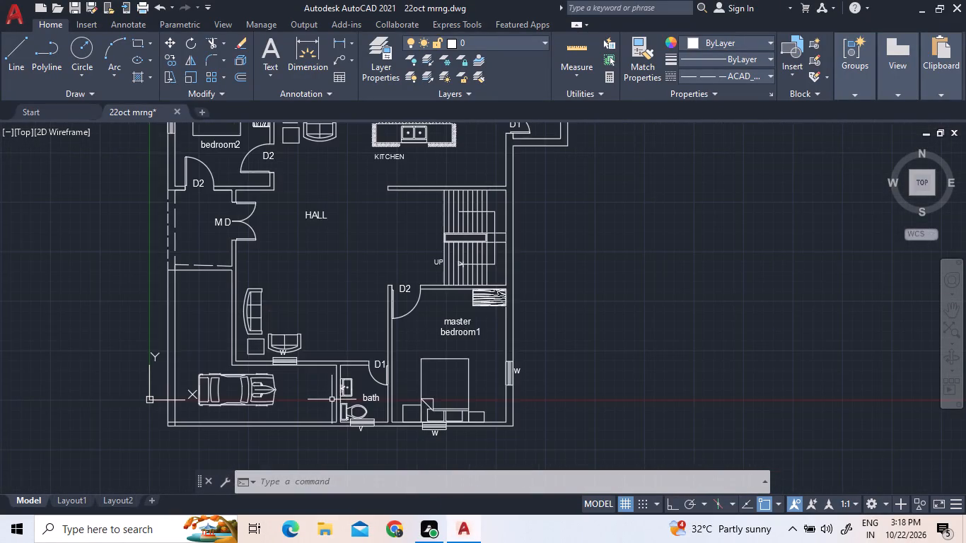
scroll(331, 399, "up", 1)
scroll(331, 399, "down", 1)
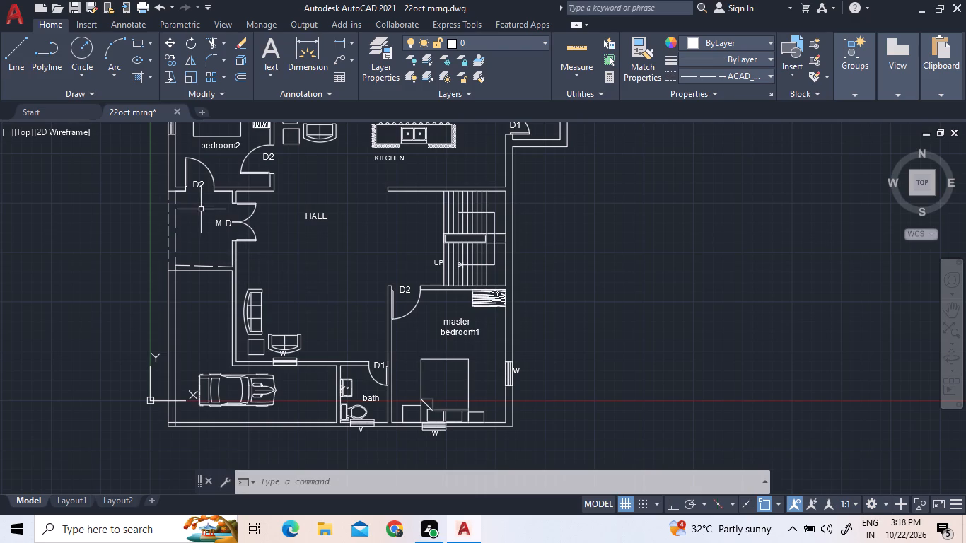
scroll(201, 209, "up", 2)
scroll(201, 211, "down", 2)
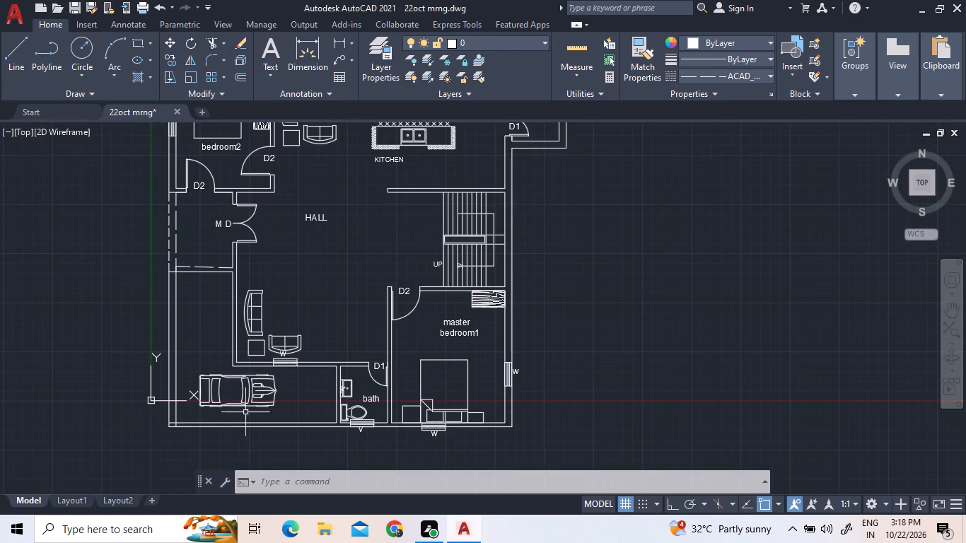
middle_click_drag(414, 408, 456, 487)
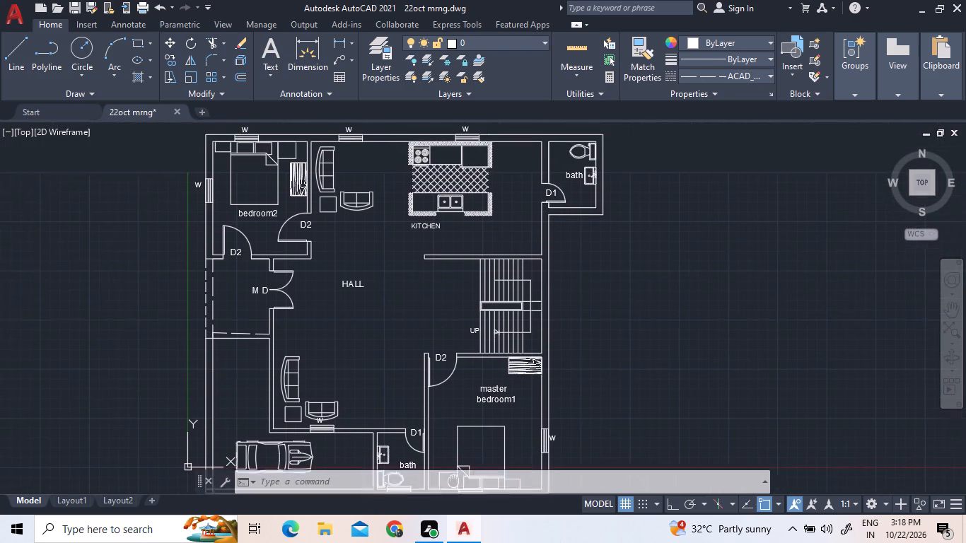
middle_click_drag(456, 487, 456, 491)
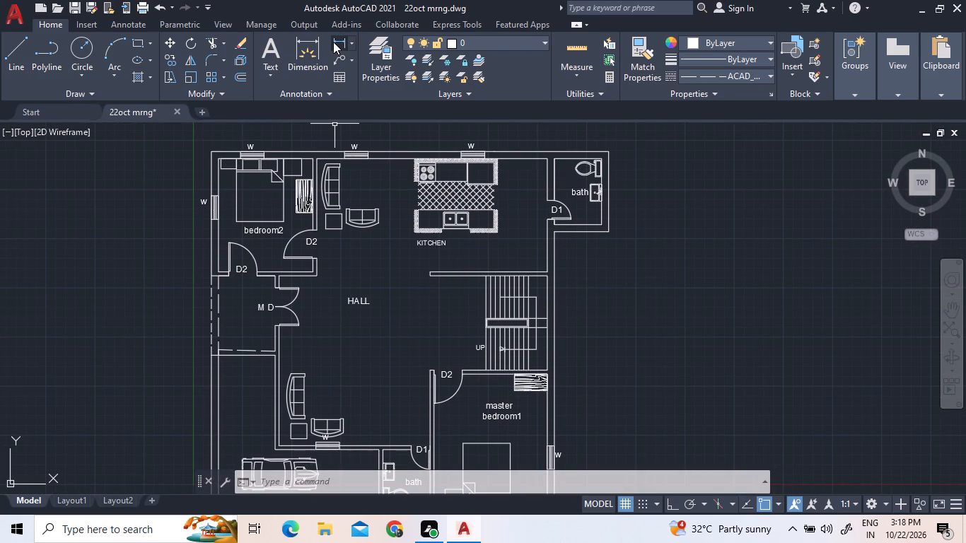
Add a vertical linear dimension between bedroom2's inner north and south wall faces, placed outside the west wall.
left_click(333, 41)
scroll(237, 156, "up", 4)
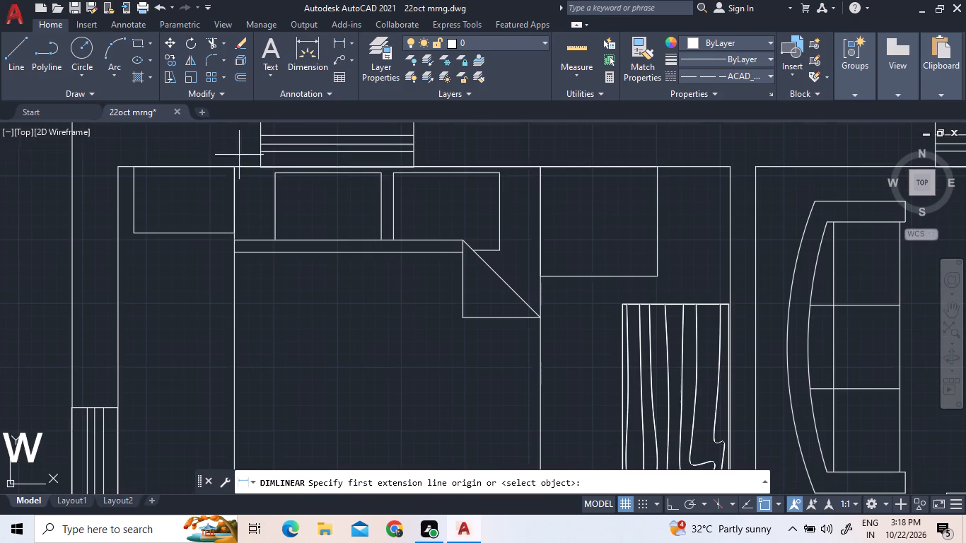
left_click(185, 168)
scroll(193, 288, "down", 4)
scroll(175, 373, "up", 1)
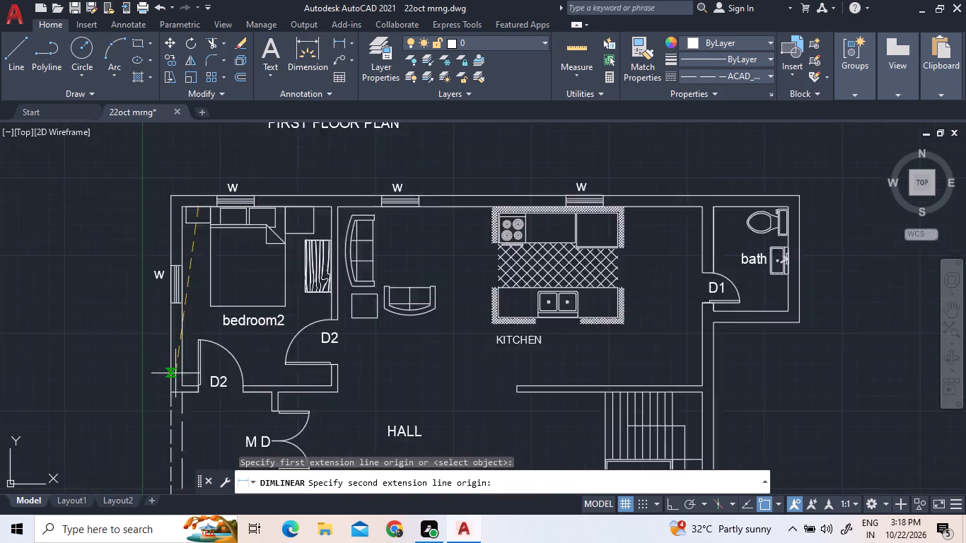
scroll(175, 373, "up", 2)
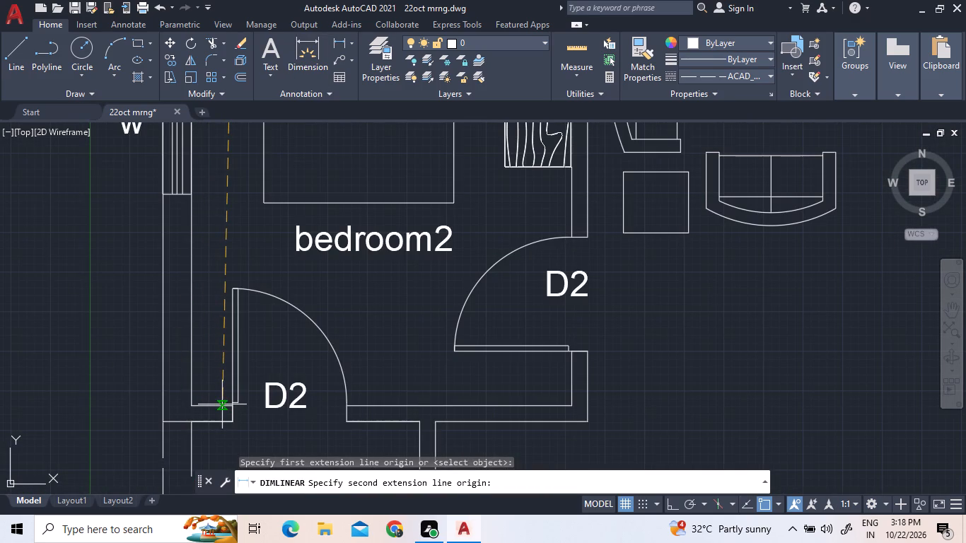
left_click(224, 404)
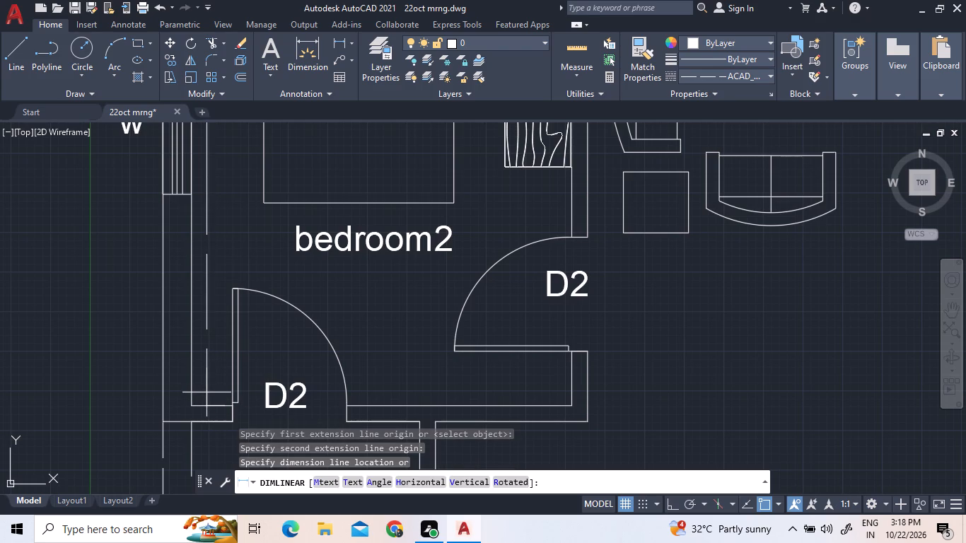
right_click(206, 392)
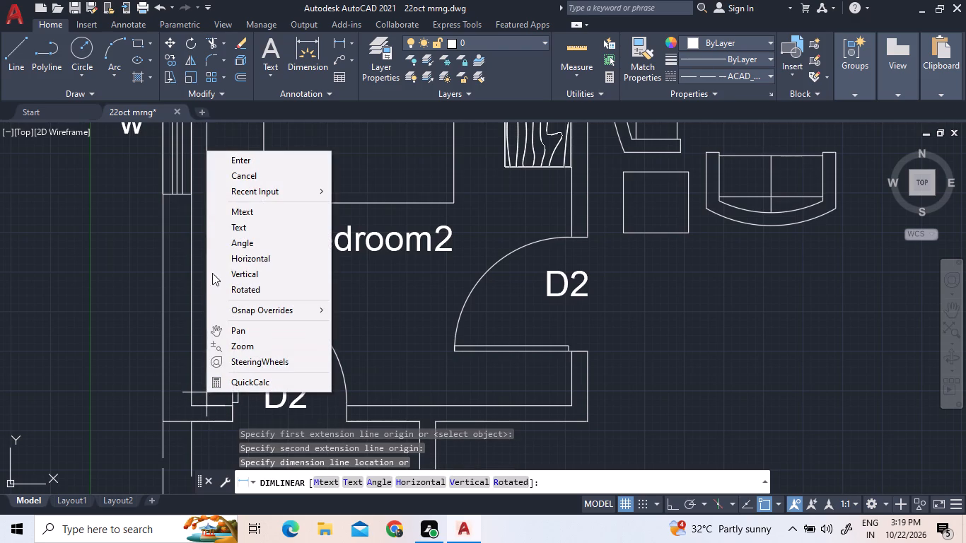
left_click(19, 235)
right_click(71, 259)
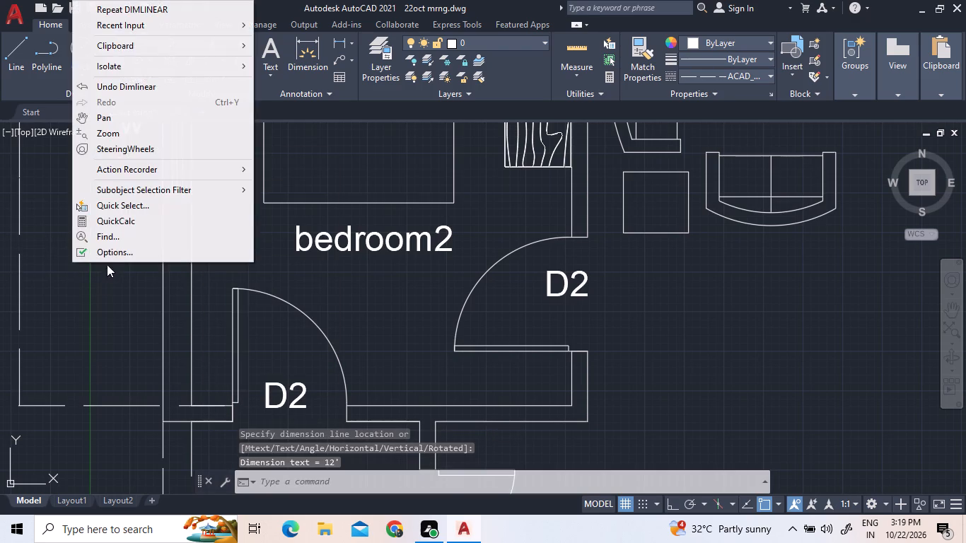
Erase the dimension outside bedroom2's west wall together with the W label of the west window.
left_click(124, 320)
scroll(123, 346, "down", 4)
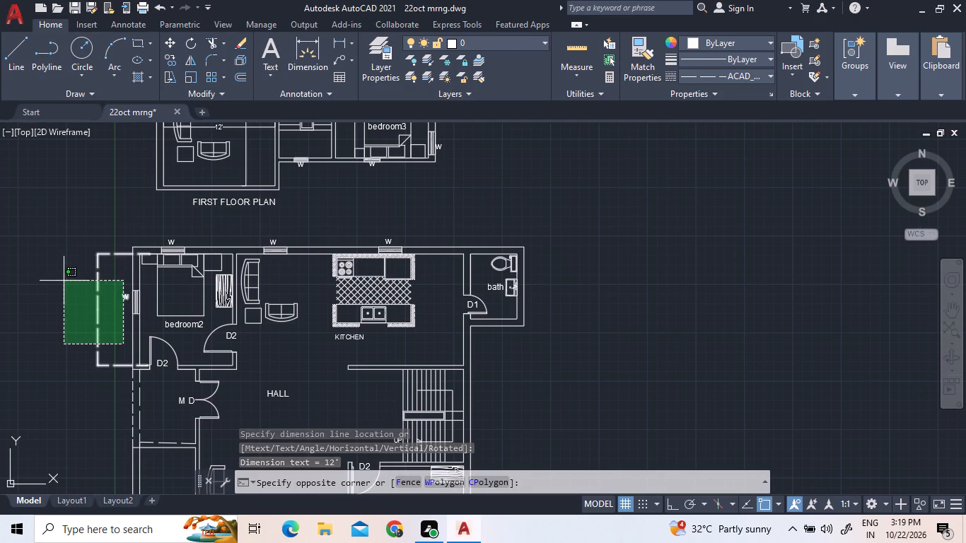
left_click(64, 281)
key("Delete")
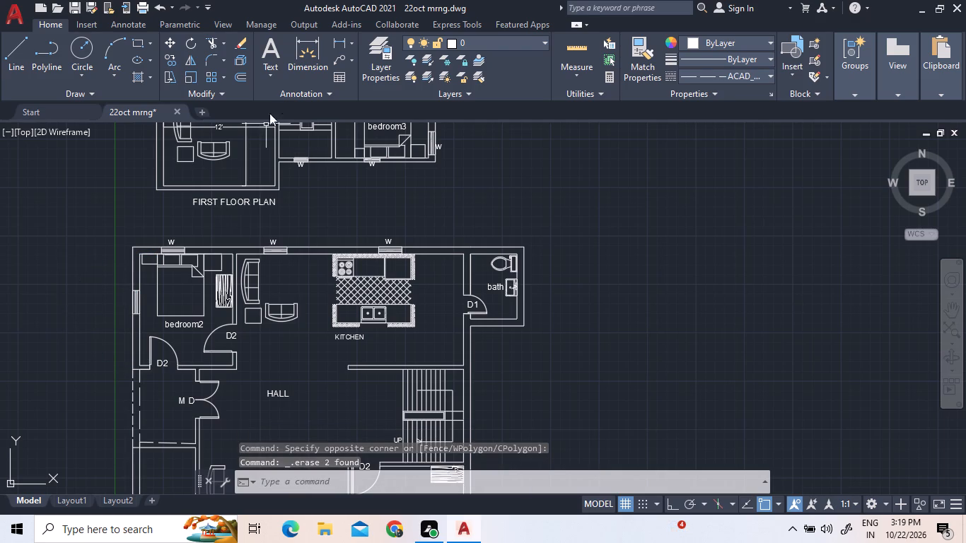
Set the current linetype to ByLayer.
left_click(717, 74)
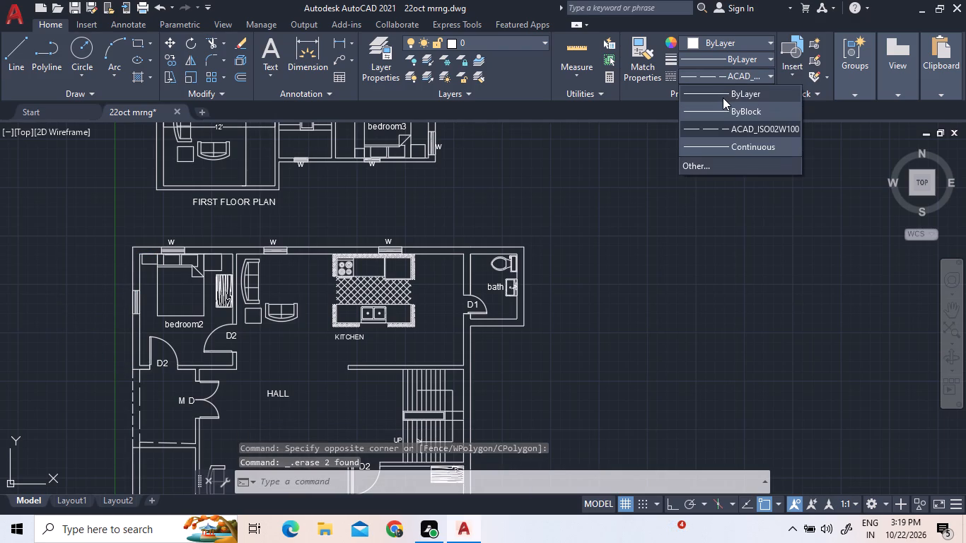
left_click(723, 98)
Add a vertical linear dimension between bedroom2's inner north and south wall faces, placed inside the room near the west wall.
left_click(339, 39)
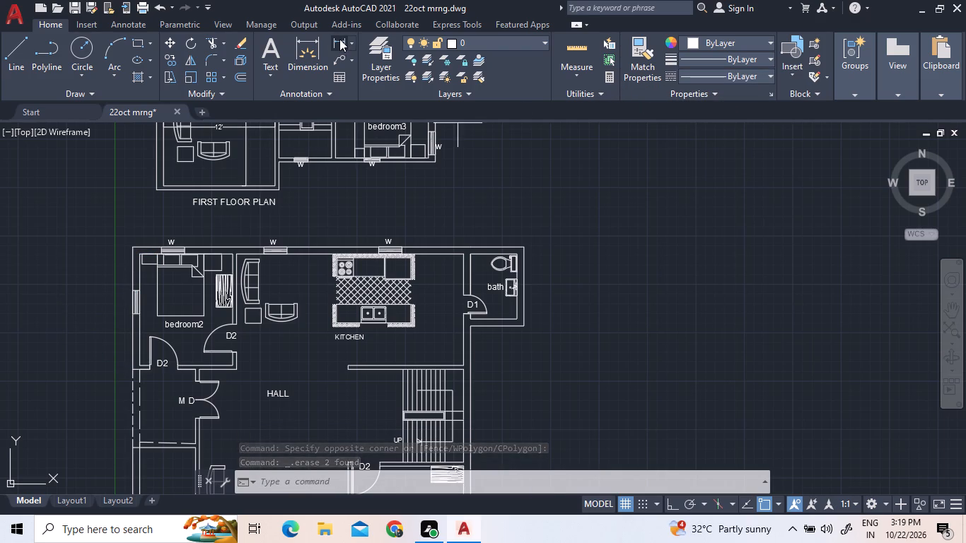
scroll(150, 259, "up", 3)
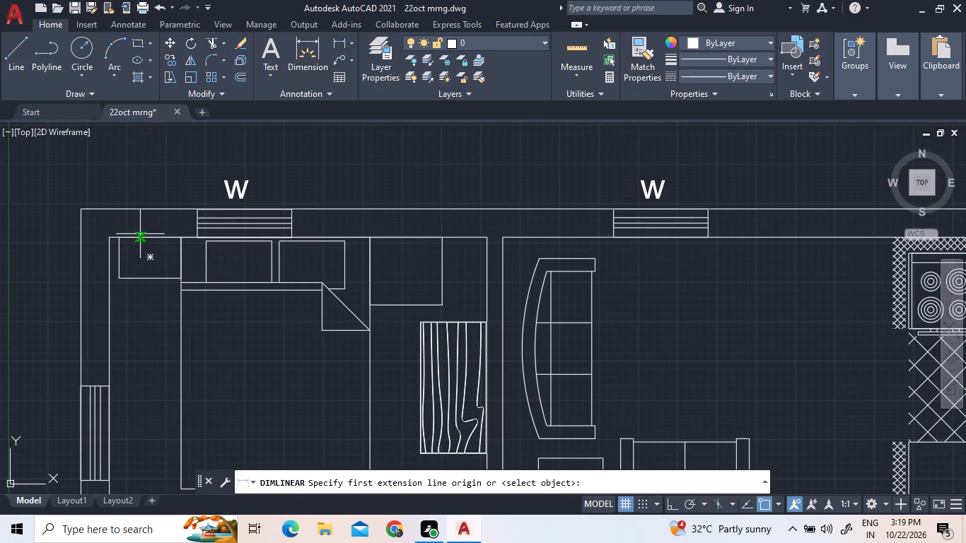
left_click(144, 237)
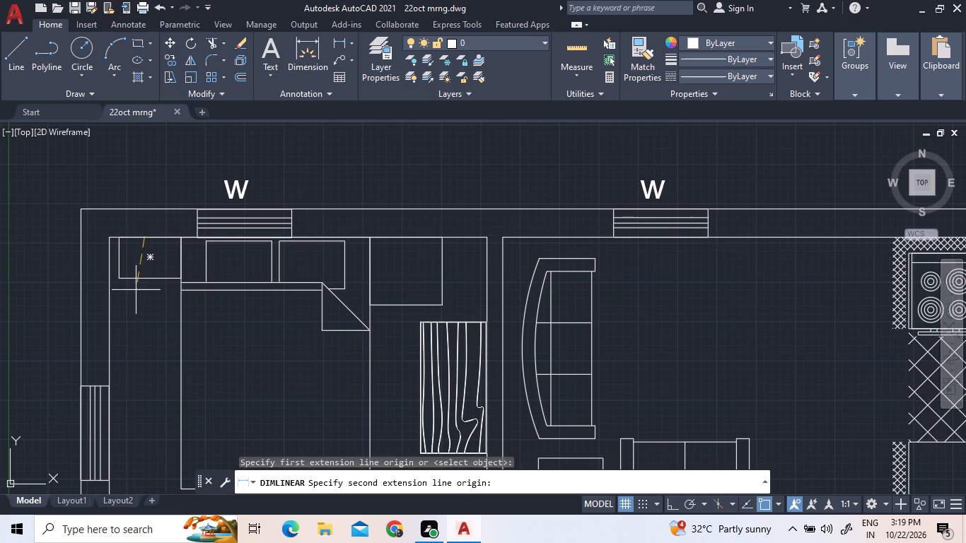
scroll(137, 288, "down", 2)
scroll(142, 448, "up", 2)
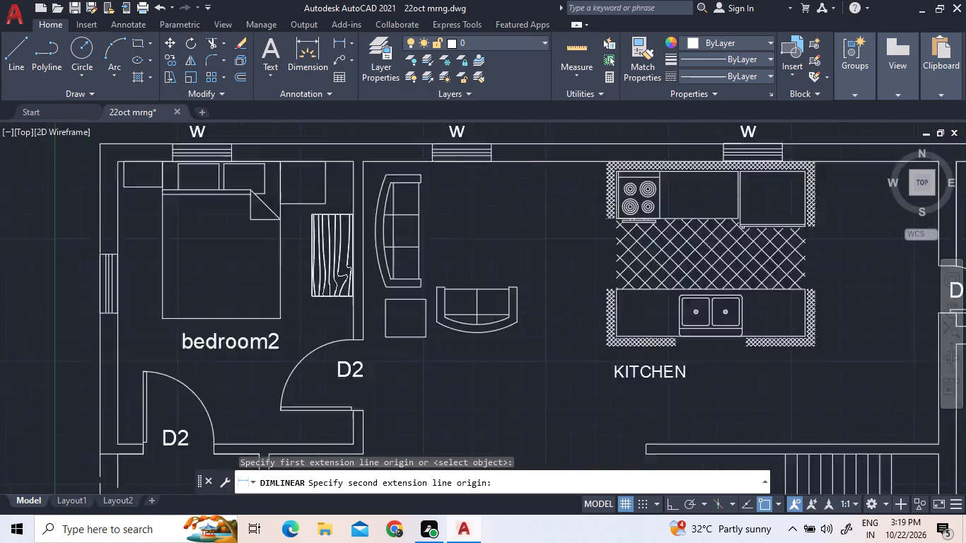
scroll(142, 446, "up", 2)
left_click(98, 438)
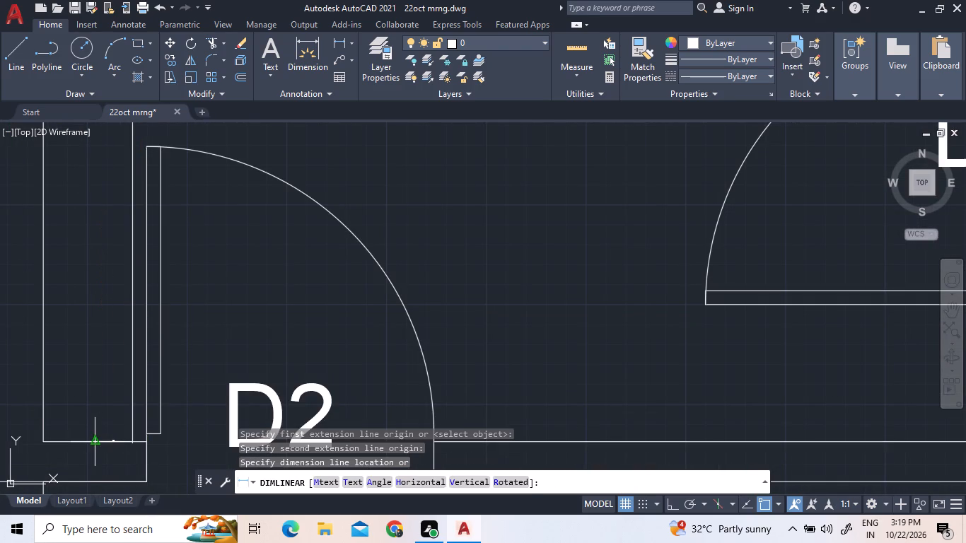
scroll(64, 440, "down", 3)
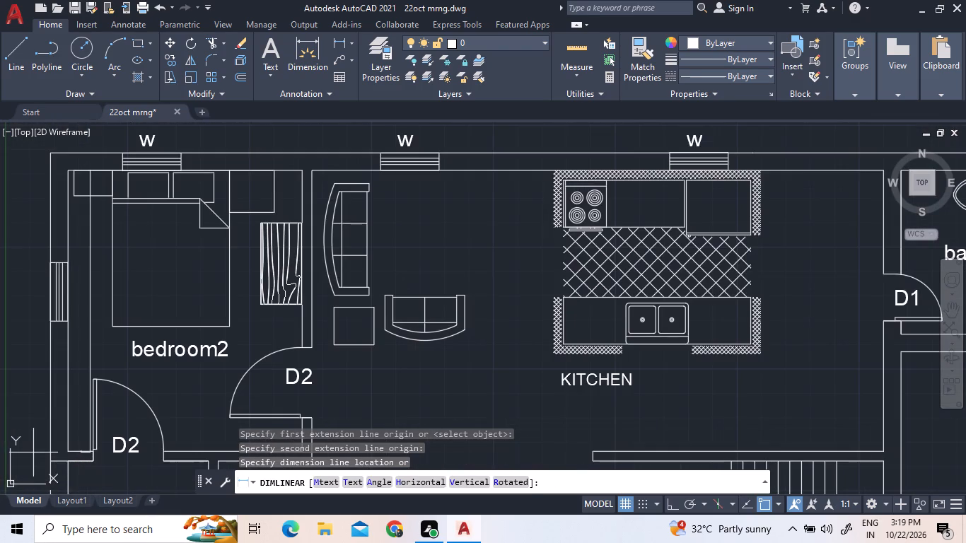
left_click(82, 397)
Modify the Standard dimension style, setting the primary units' round-off for linear dimensions to 8".
scroll(74, 301, "up", 4)
scroll(112, 378, "up", 2)
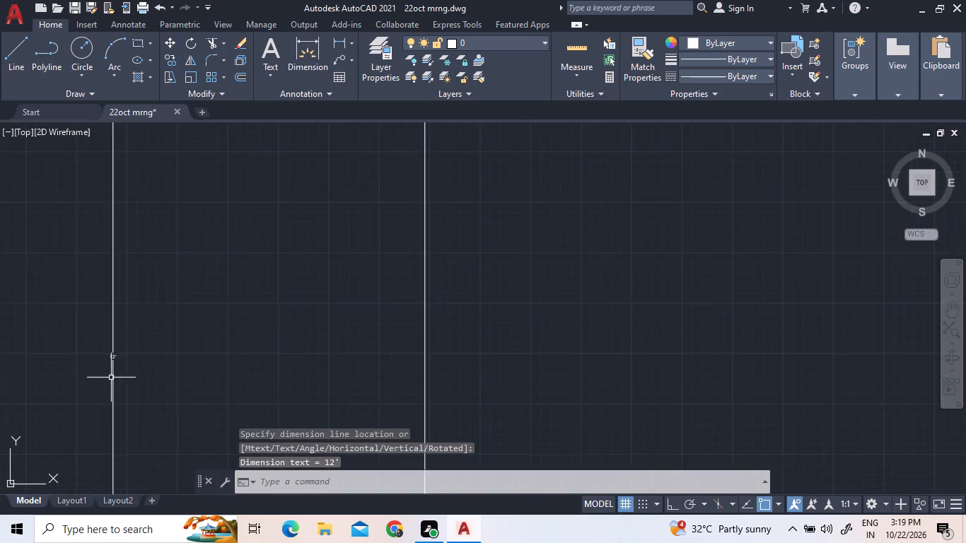
scroll(111, 378, "up", 5)
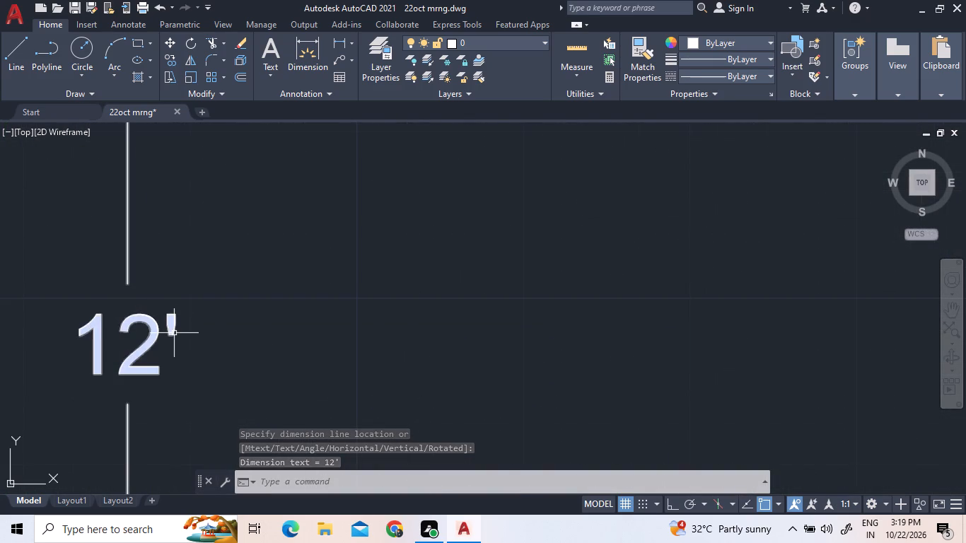
key("d")
key("i")
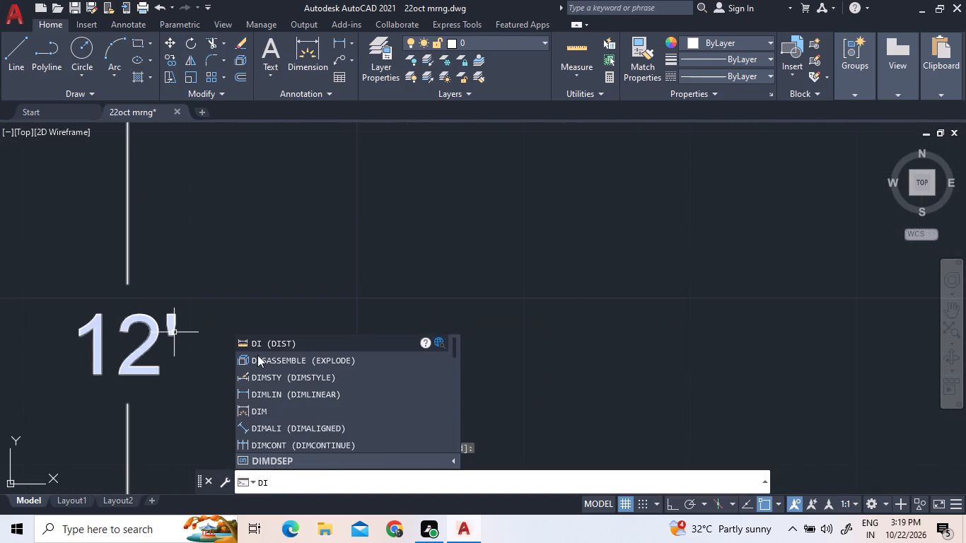
left_click(290, 377)
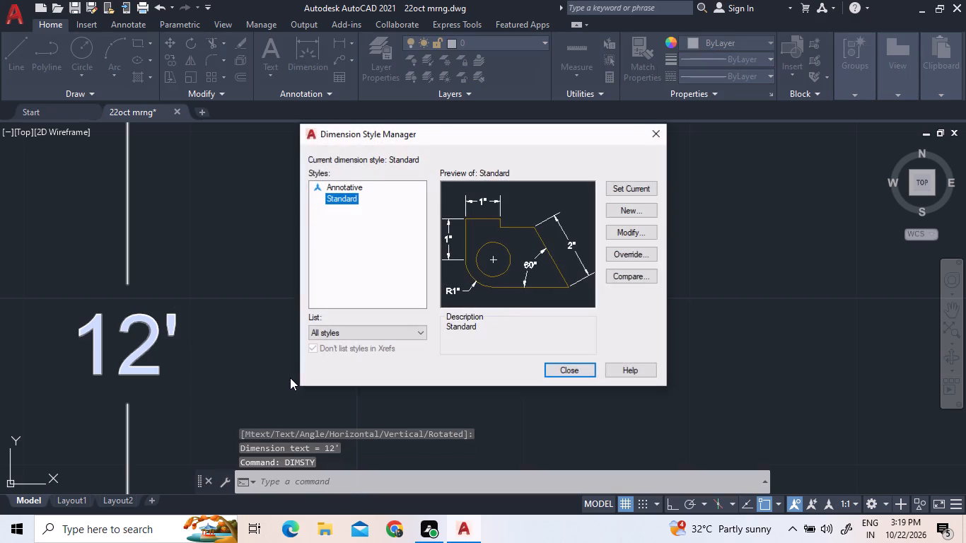
left_click(636, 230)
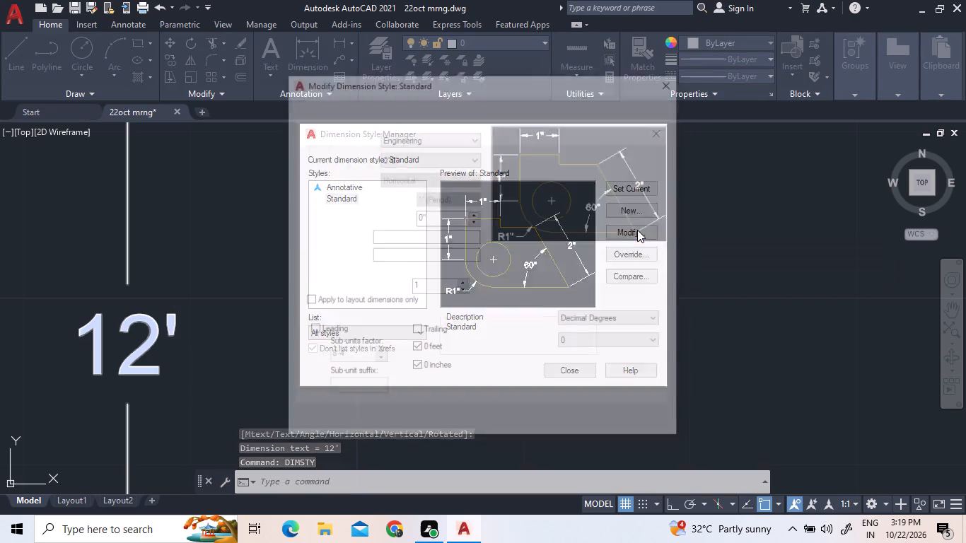
left_click(637, 230)
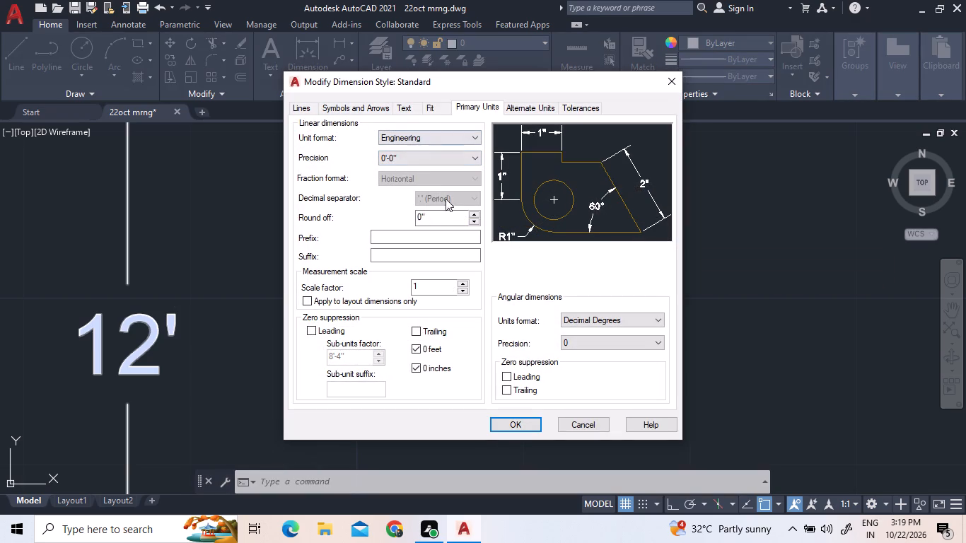
left_click(439, 216)
left_click(439, 216)
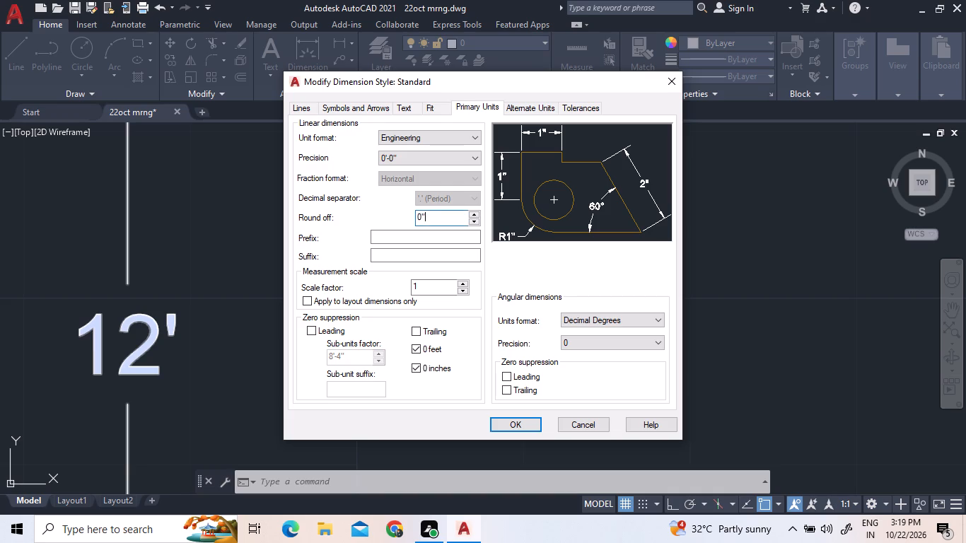
left_click(439, 216)
key("8")
key("shift+quotedbl")
Set the Standard dimension style's arrow size to 6".
left_click(362, 106)
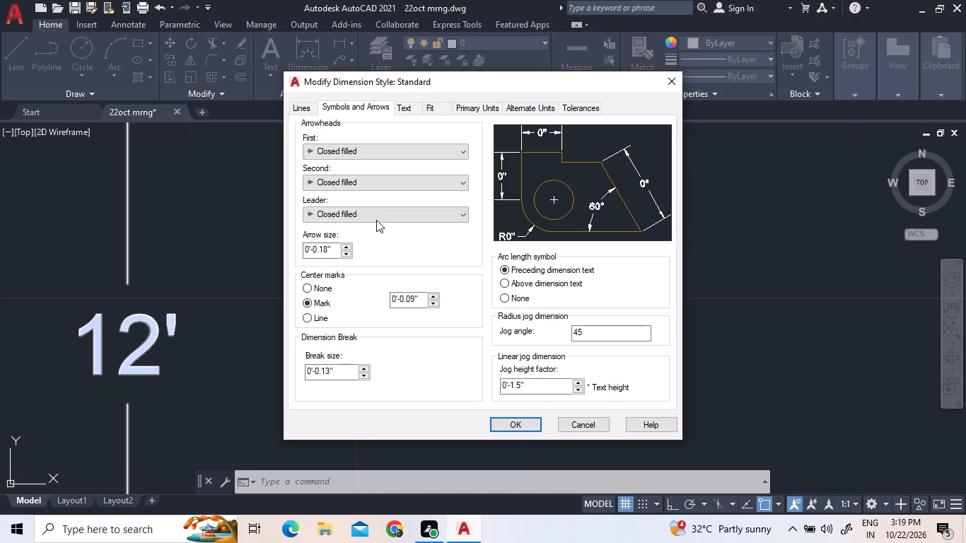
left_click(338, 252)
left_click(337, 252)
double_click(337, 252)
key("BackSpace")
key("BackSpace")
key("BackSpace")
key("BackSpace")
key("BackSpace")
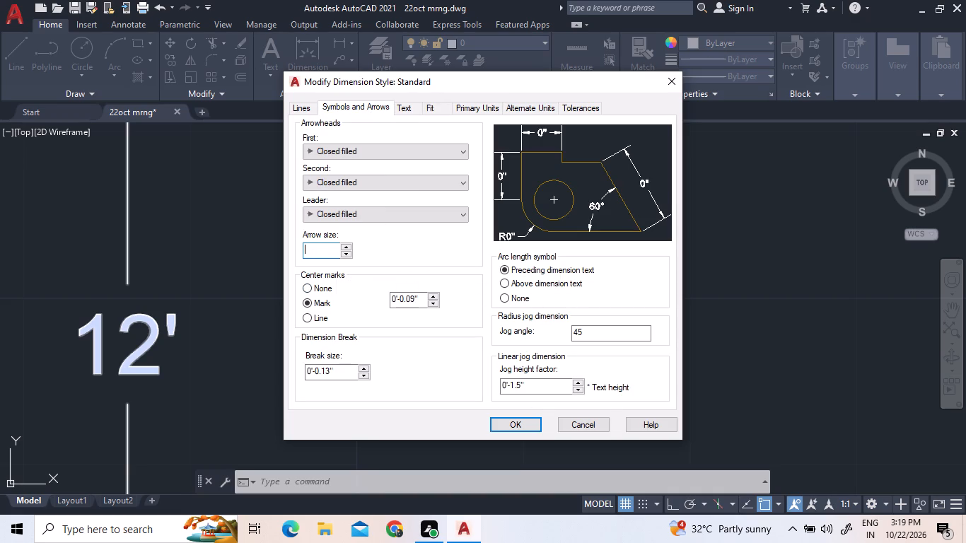
type("6\"")
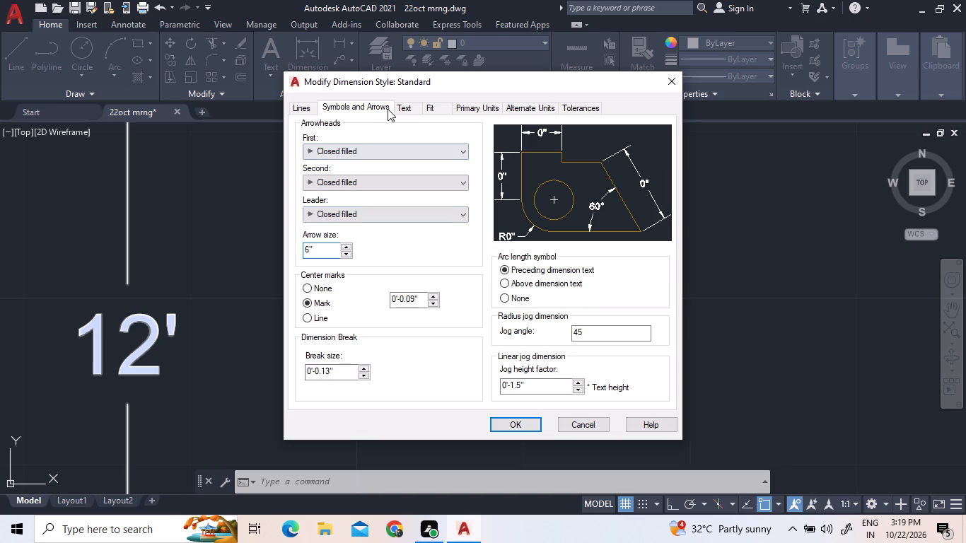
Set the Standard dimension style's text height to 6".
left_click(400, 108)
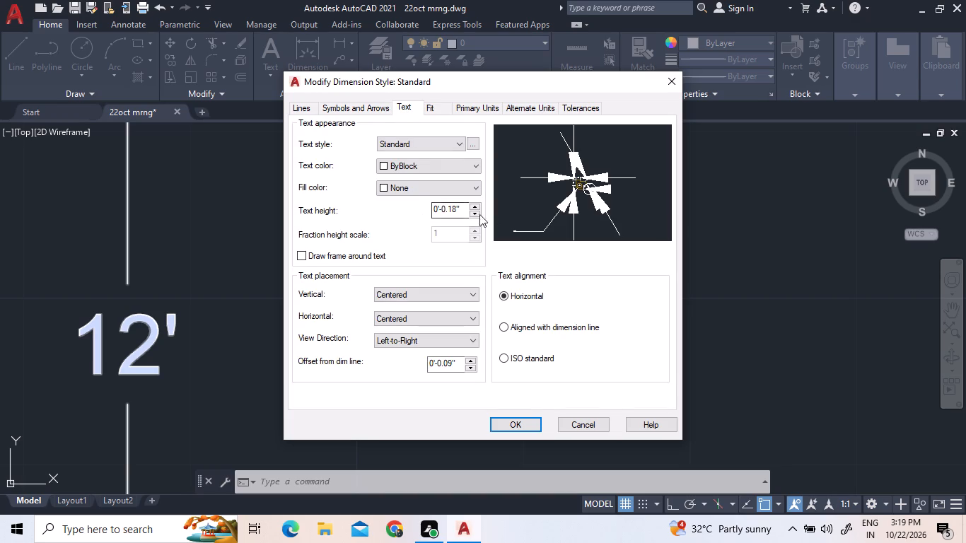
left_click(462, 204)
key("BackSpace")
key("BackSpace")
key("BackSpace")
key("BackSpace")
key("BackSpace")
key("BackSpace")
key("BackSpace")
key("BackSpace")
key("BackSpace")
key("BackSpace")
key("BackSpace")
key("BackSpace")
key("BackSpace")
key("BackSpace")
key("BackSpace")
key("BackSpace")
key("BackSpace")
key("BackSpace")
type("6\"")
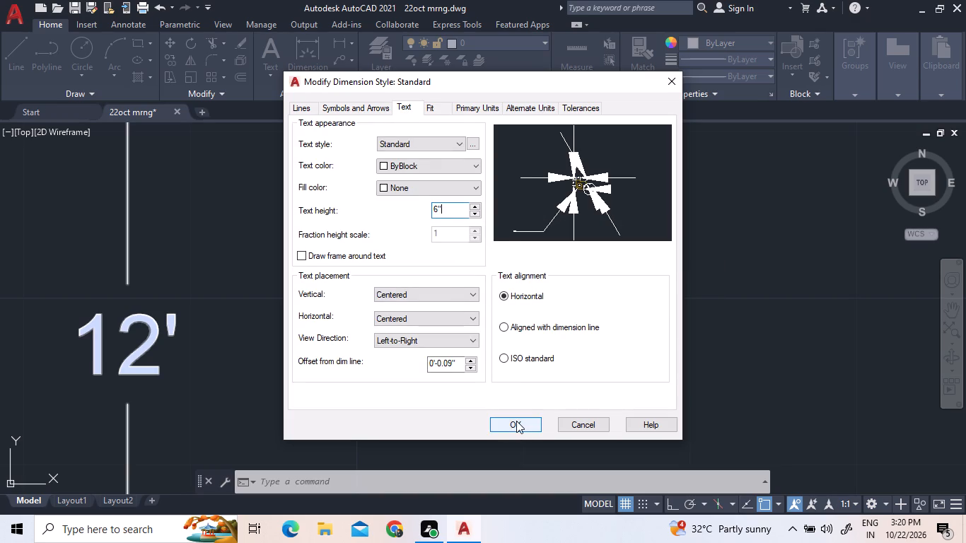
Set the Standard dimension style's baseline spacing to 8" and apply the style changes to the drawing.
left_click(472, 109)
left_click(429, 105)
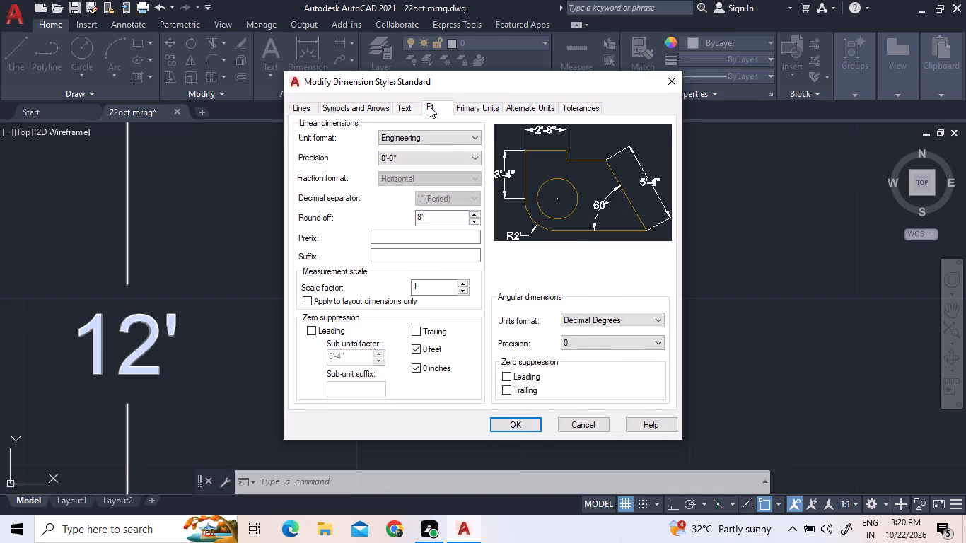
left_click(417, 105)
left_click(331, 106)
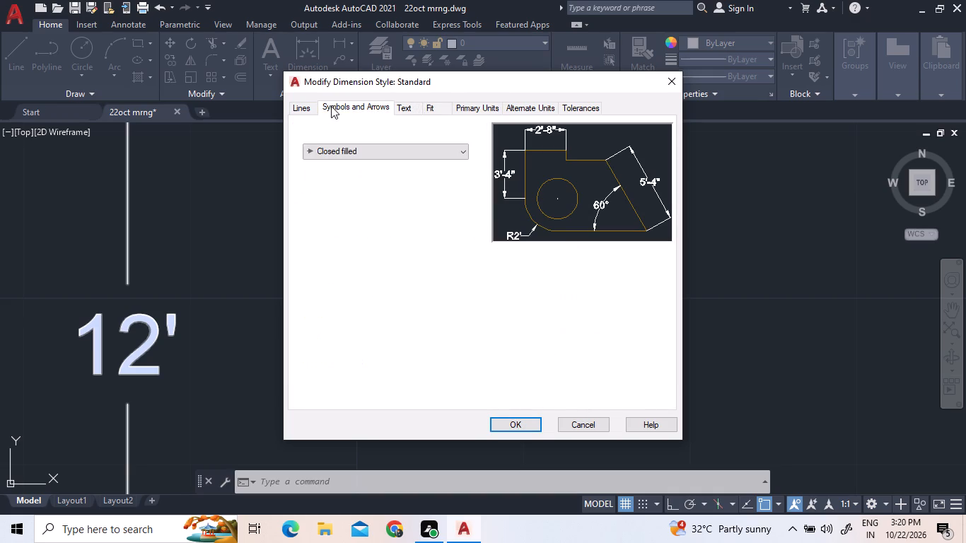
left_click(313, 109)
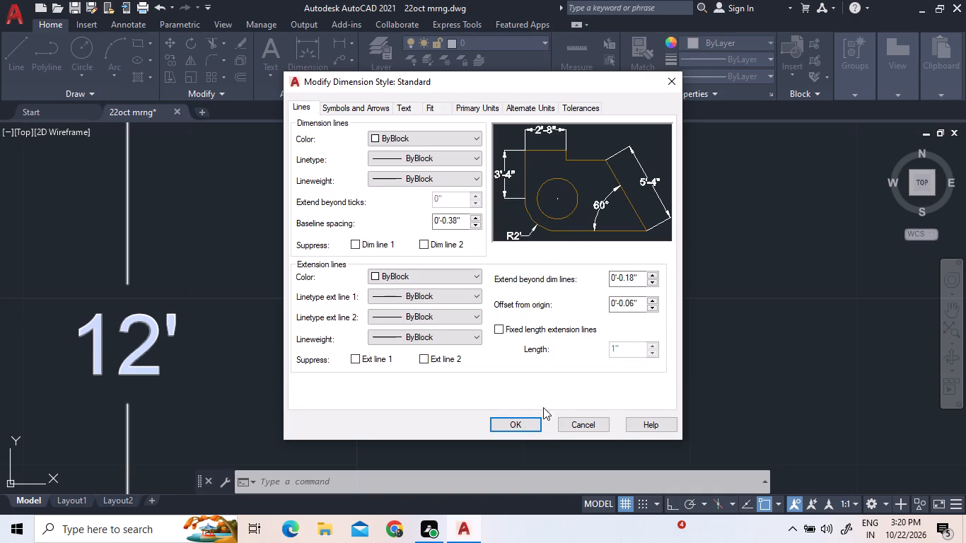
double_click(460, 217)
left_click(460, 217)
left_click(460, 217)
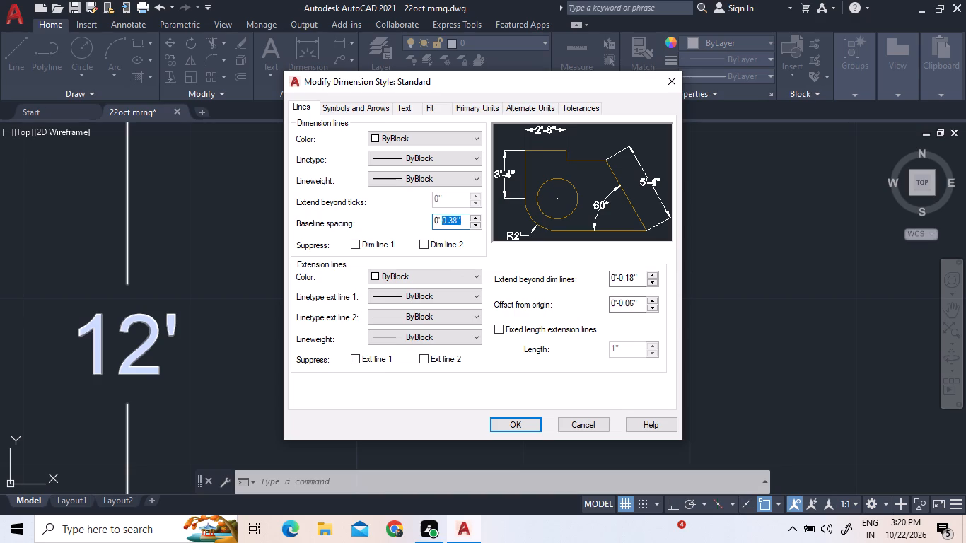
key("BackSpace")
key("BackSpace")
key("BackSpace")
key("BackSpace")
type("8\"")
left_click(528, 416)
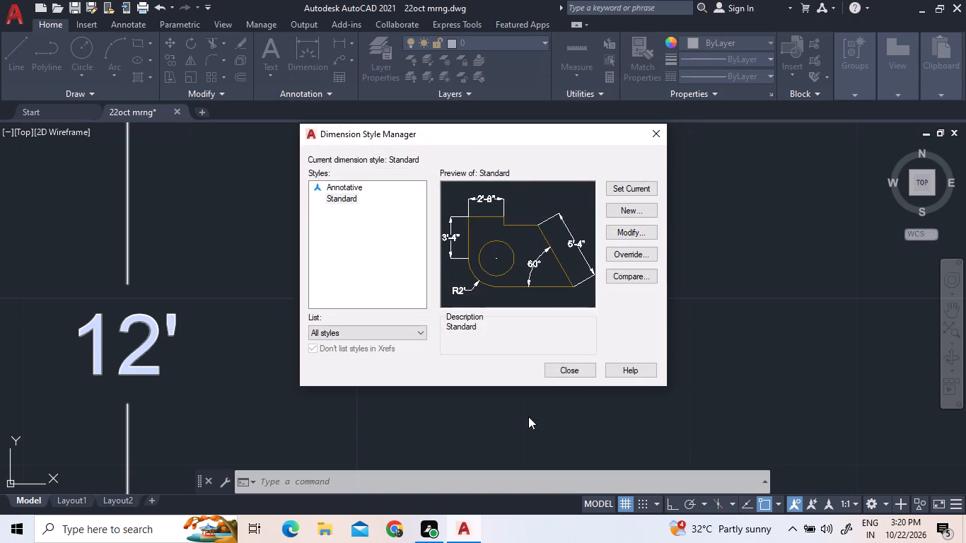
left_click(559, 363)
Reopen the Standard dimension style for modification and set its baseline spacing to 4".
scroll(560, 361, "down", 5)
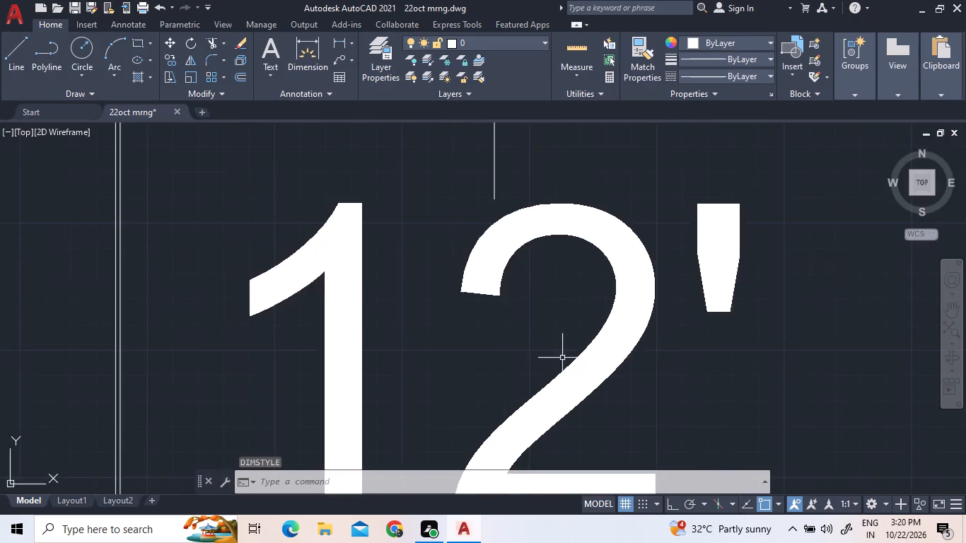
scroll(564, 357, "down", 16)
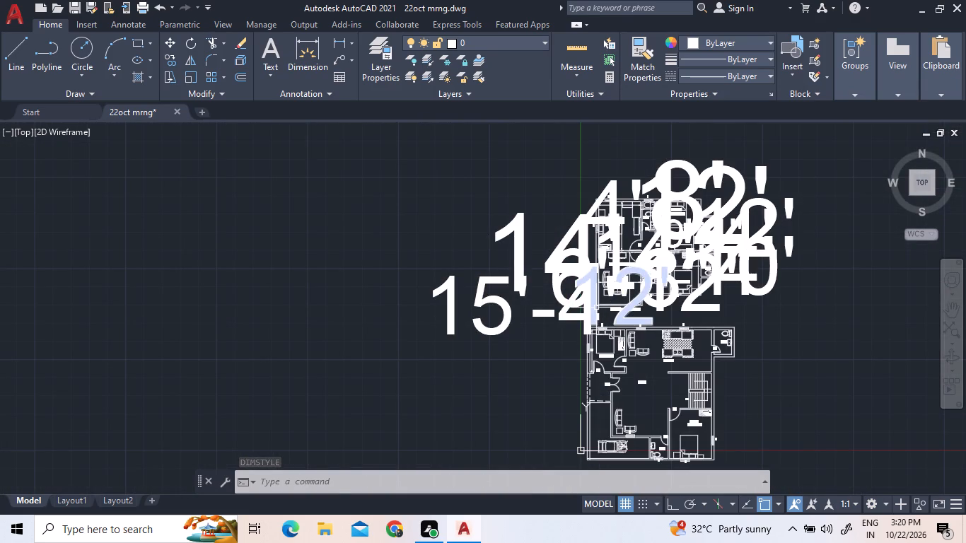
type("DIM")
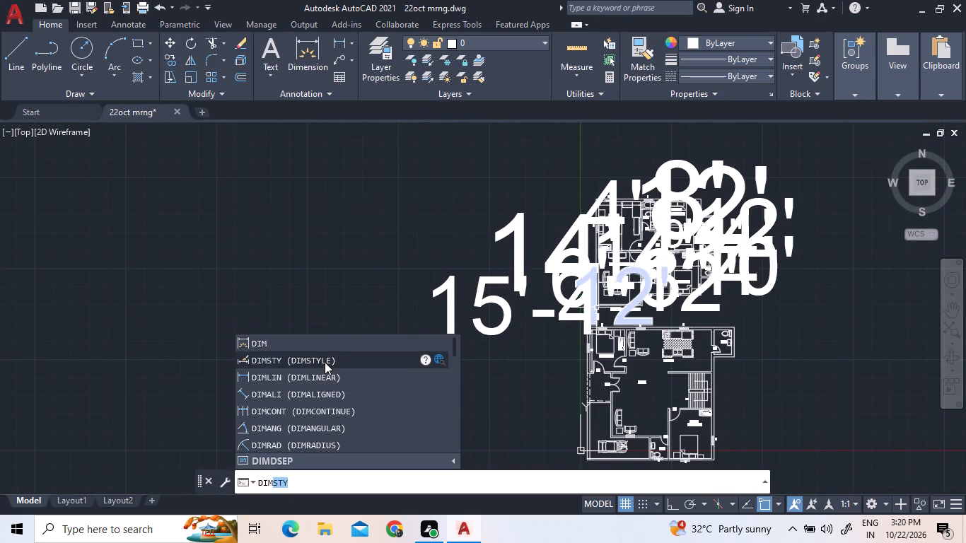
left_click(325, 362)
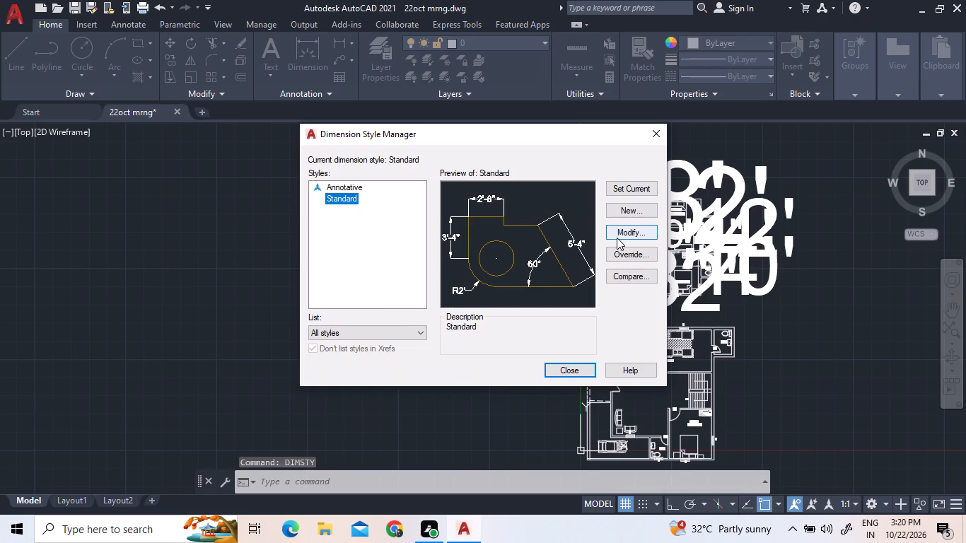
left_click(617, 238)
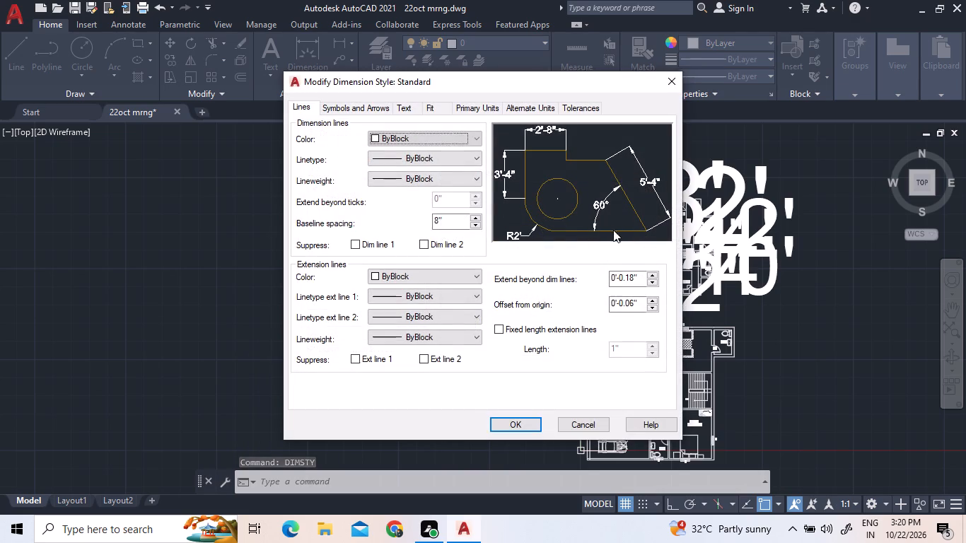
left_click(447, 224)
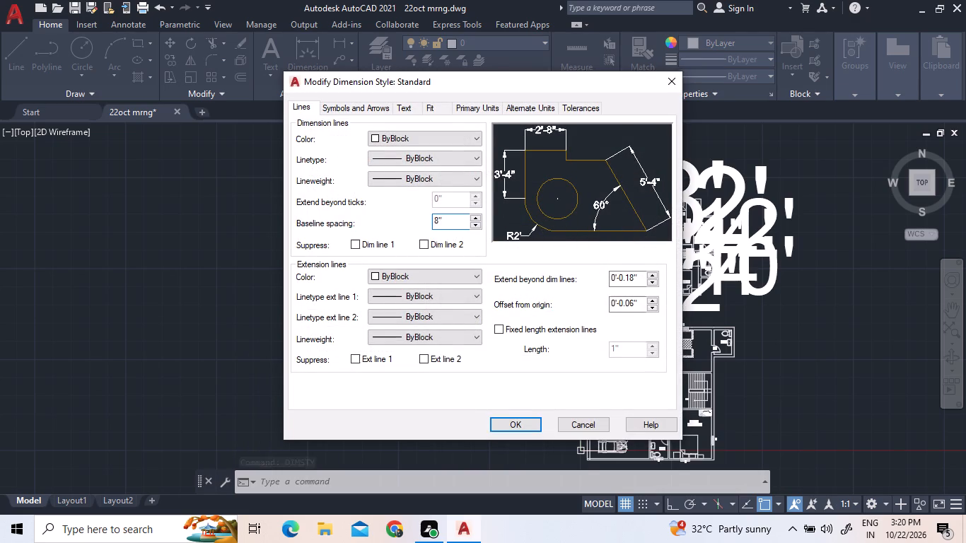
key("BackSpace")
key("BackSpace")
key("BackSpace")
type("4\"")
Set the Standard dimension style's arrow size to 2".
left_click(372, 102)
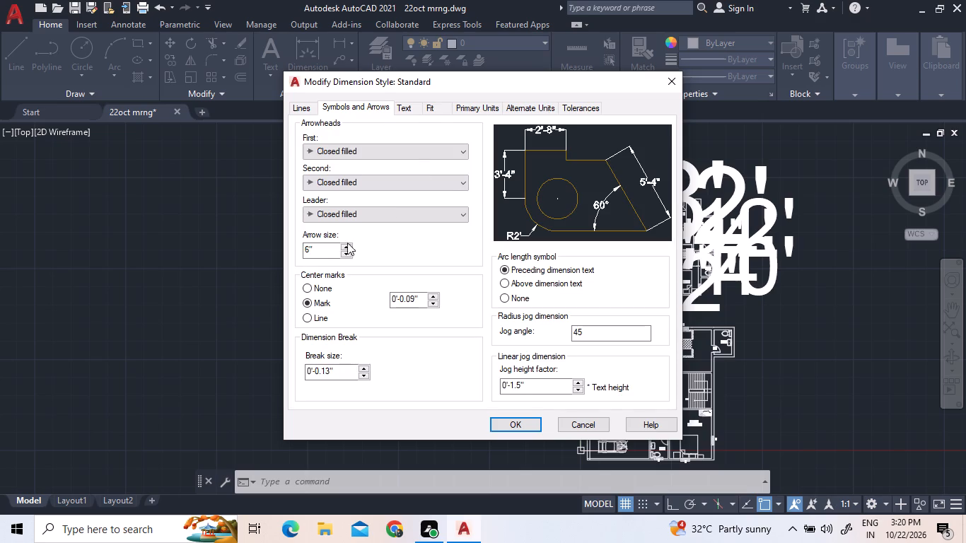
left_click(318, 244)
key("BackSpace")
key("BackSpace")
key("BackSpace")
key("2")
key("shift+quotedbl")
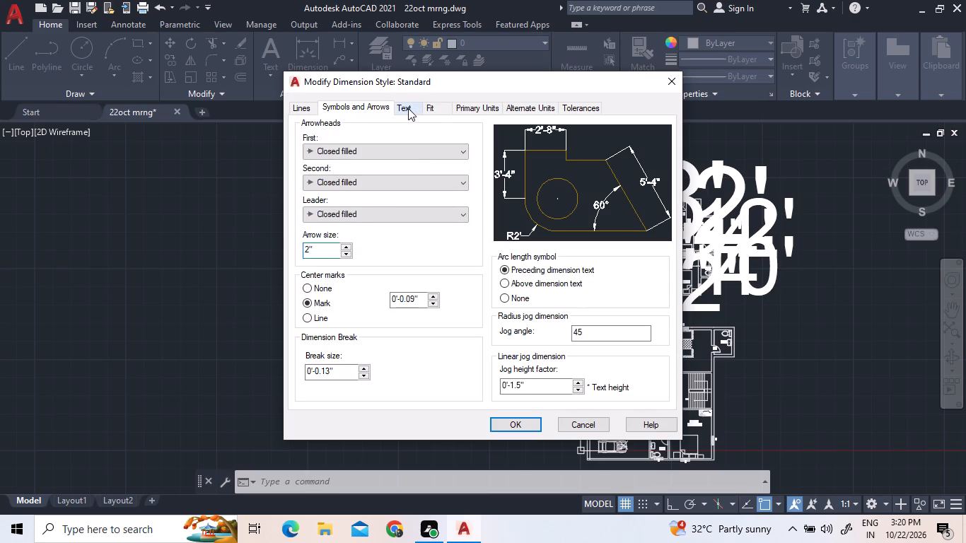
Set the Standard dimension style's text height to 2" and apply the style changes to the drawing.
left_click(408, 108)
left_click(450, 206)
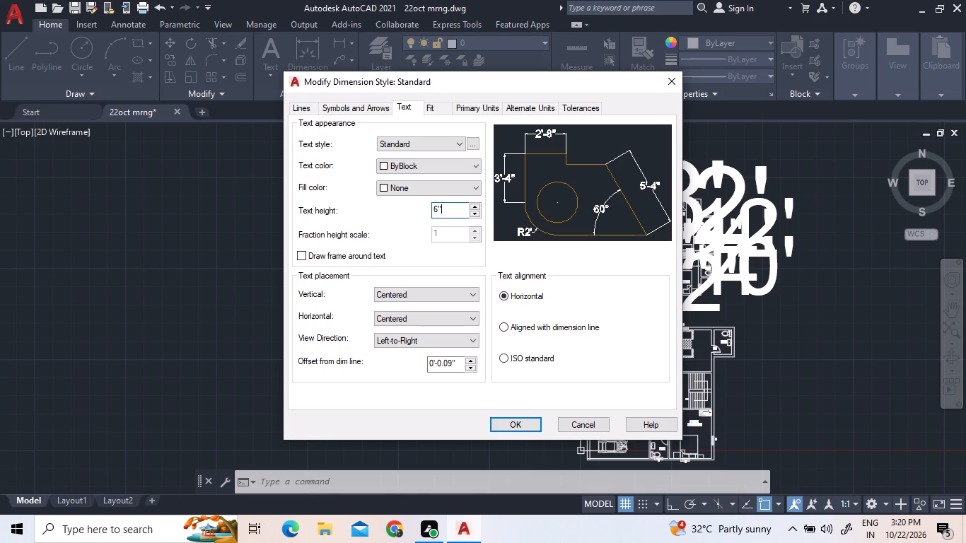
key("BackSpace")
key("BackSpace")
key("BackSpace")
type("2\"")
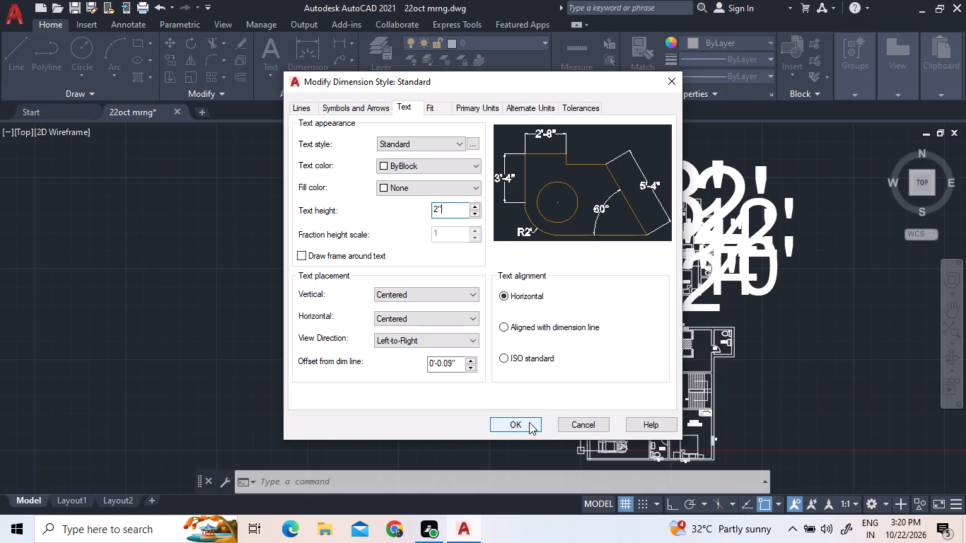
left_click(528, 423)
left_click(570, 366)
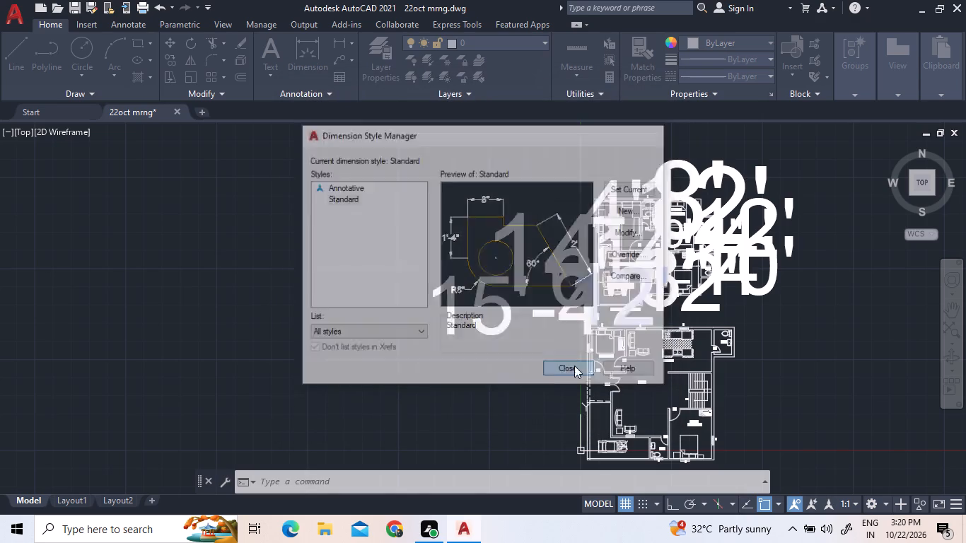
Modify the Standard dimension style again, setting its text height to 1".
scroll(674, 214, "up", 4)
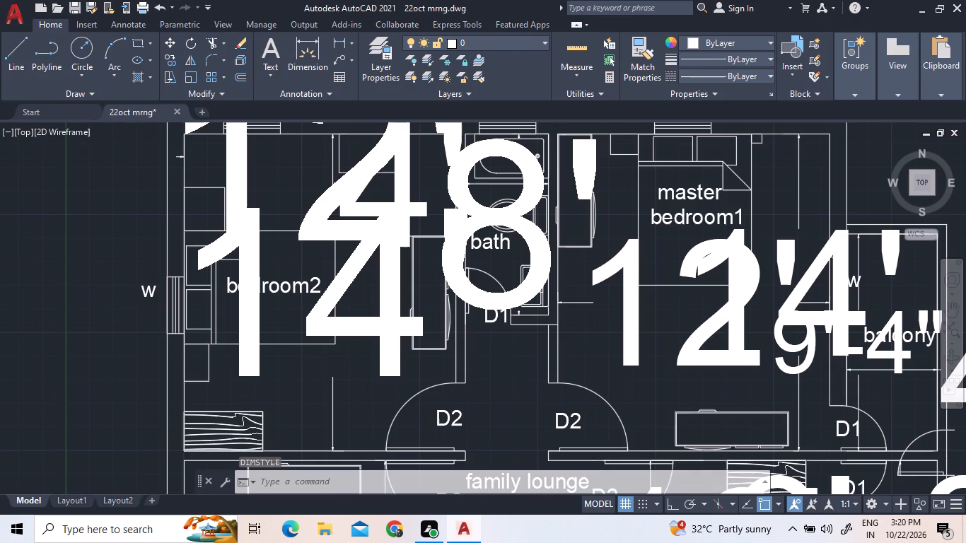
scroll(658, 235, "down", 4)
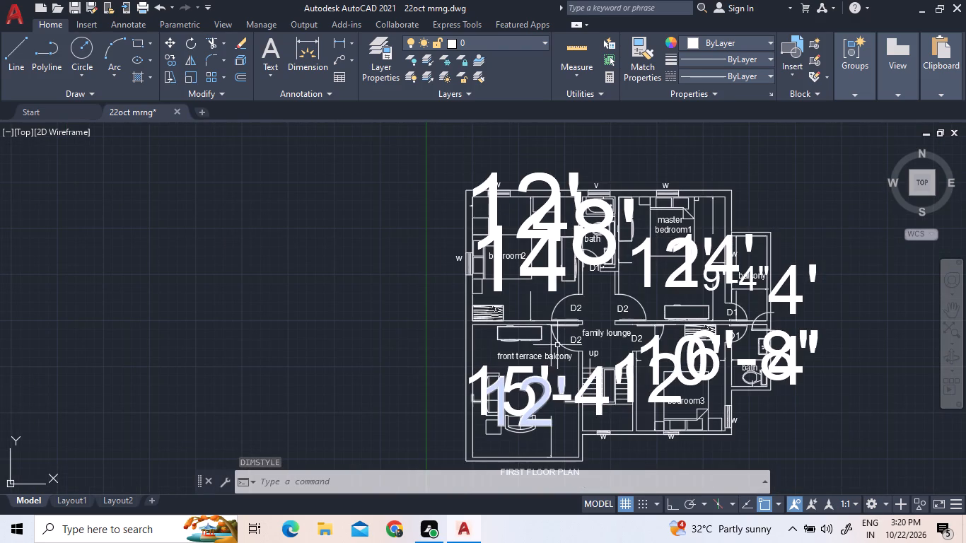
type("DIM")
key("s")
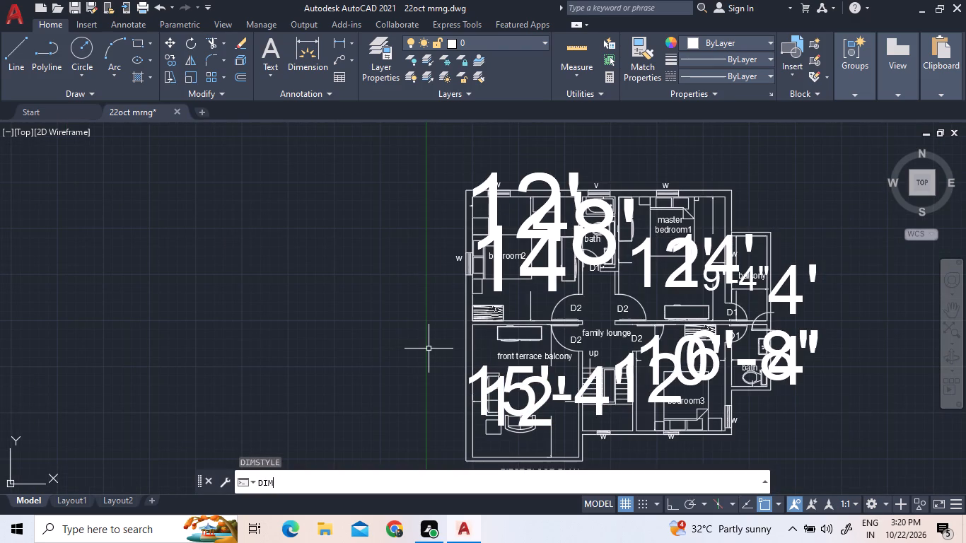
left_click(419, 378)
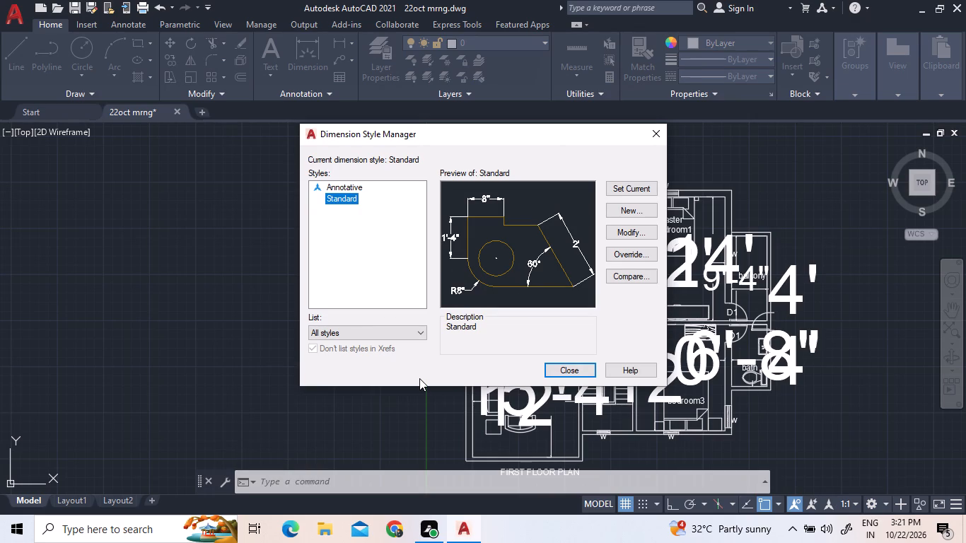
left_click(644, 228)
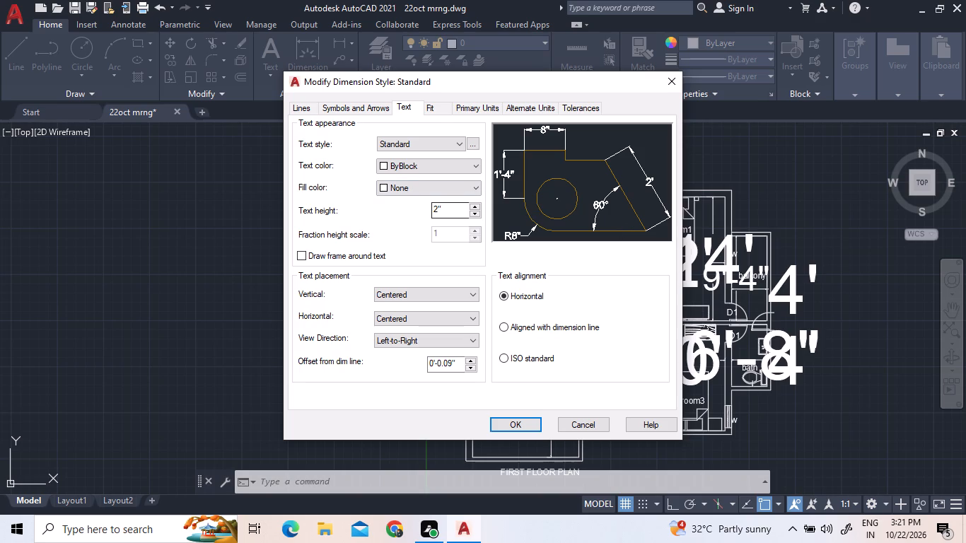
left_click(443, 211)
key("BackSpace")
key("BackSpace")
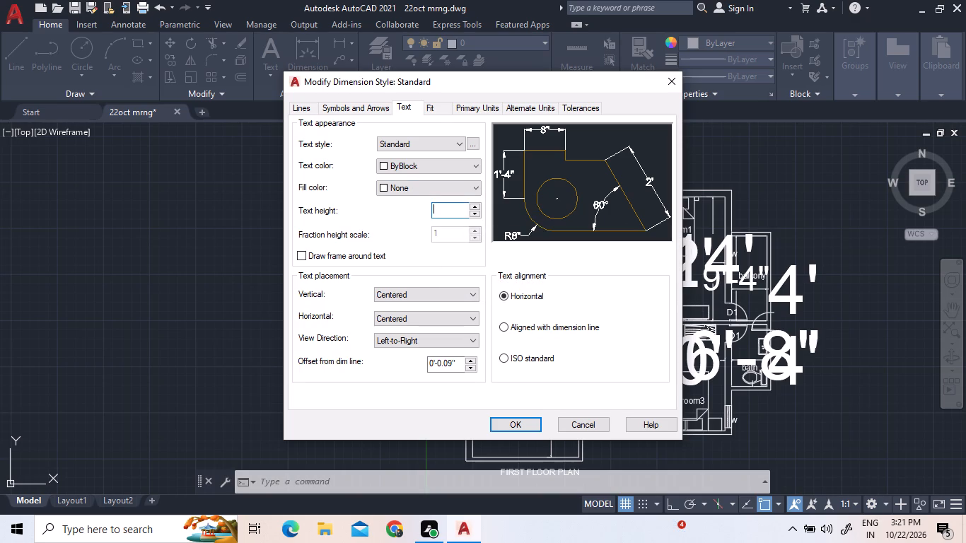
key("BackSpace")
key("1")
key("shift+quotedbl")
Set the Standard dimension style's baseline spacing to 2" and apply the style changes to the floor plan's dimensions.
left_click(384, 104)
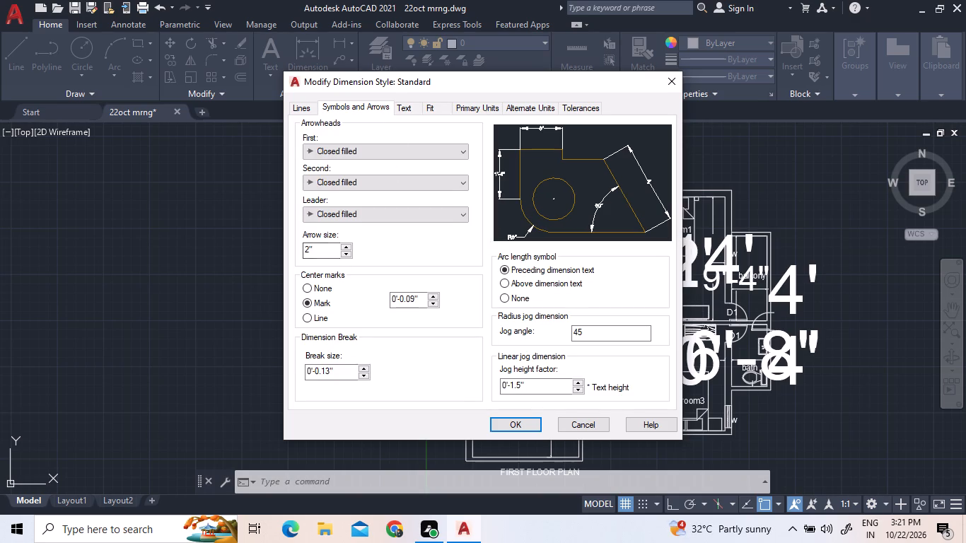
left_click(302, 109)
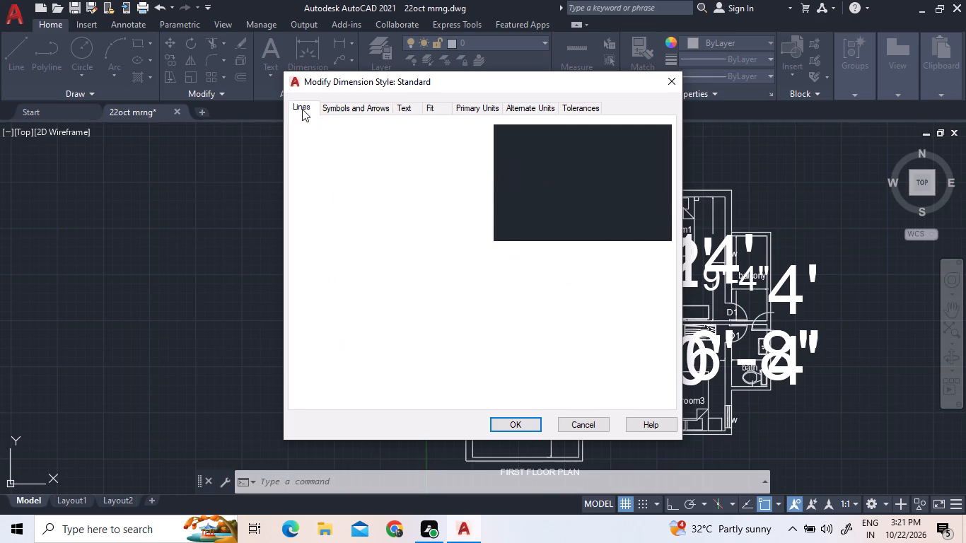
left_click(445, 221)
key("BackSpace")
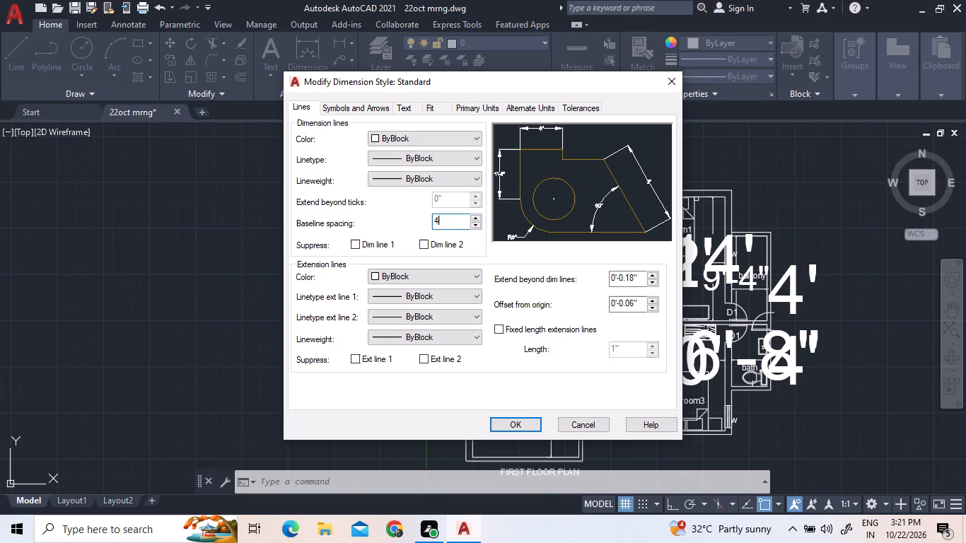
key("BackSpace")
key("2")
key("shift+quotedbl")
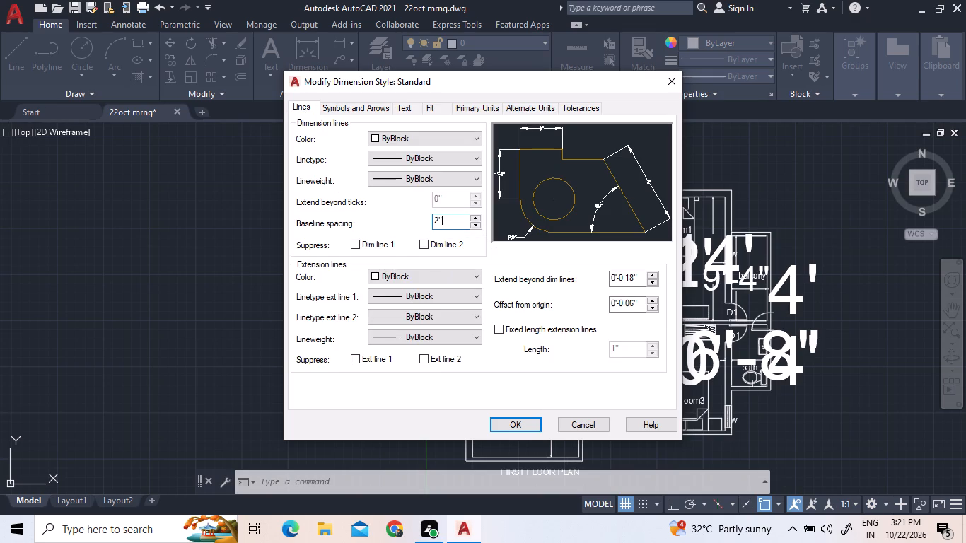
key("Return")
left_click(505, 422)
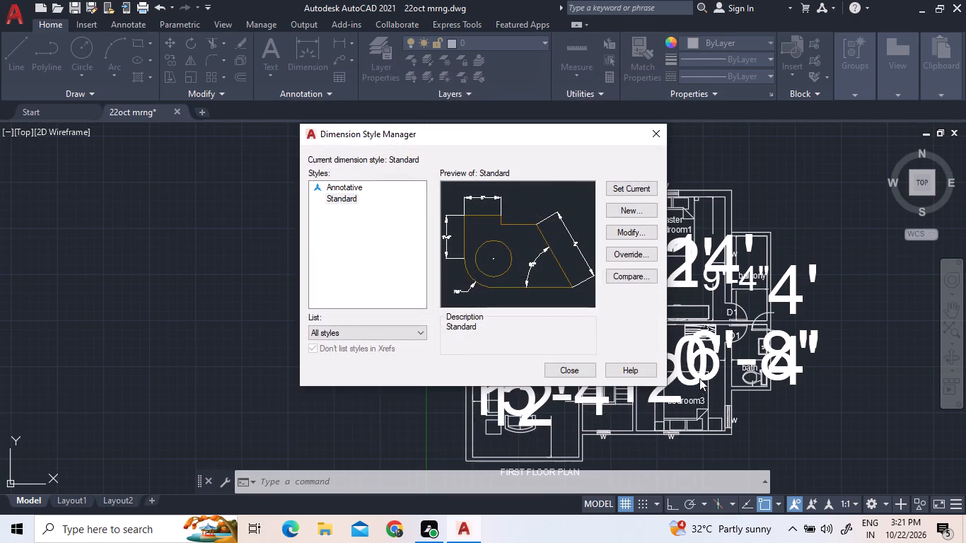
left_click(555, 374)
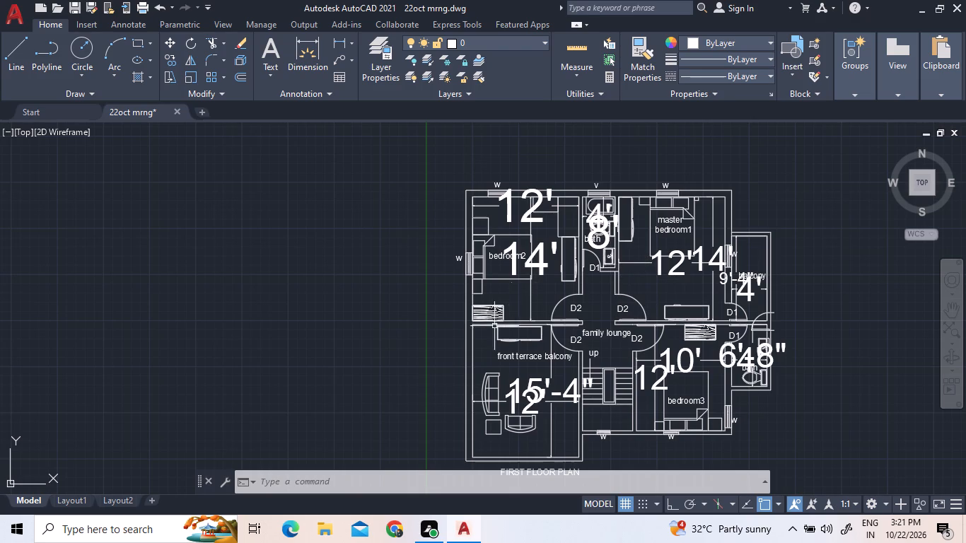
Modify the Standard dimension style, setting its baseline spacing to 1".
type("DIMD")
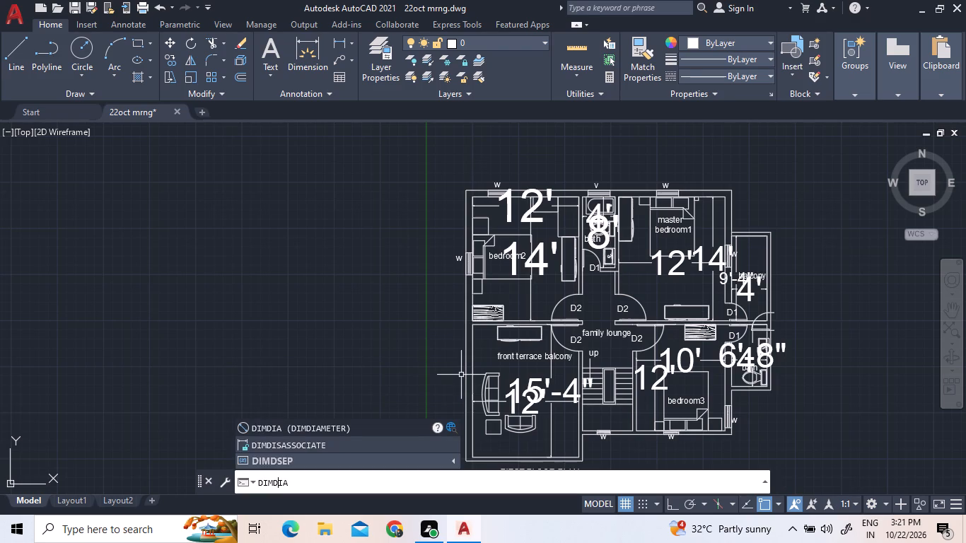
key("BackSpace")
key("BackSpace")
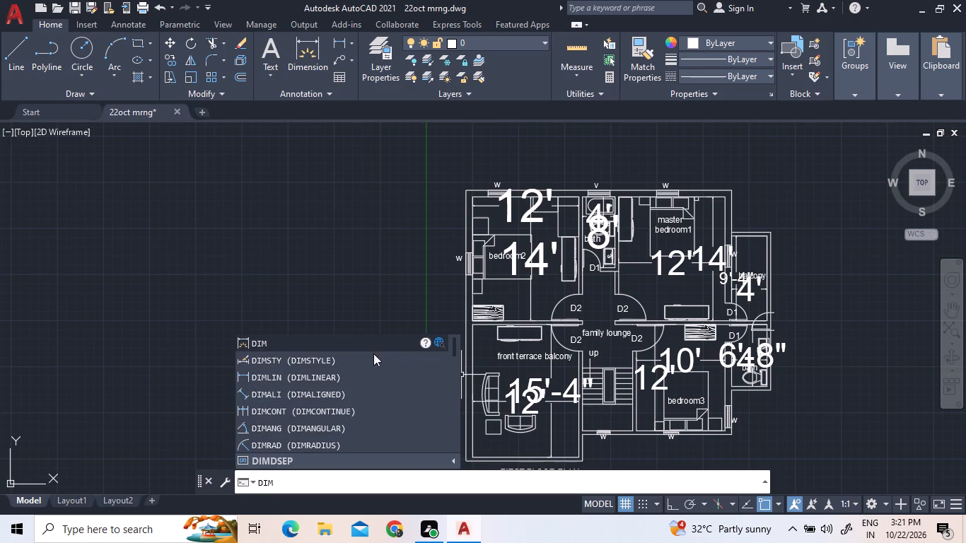
left_click(371, 357)
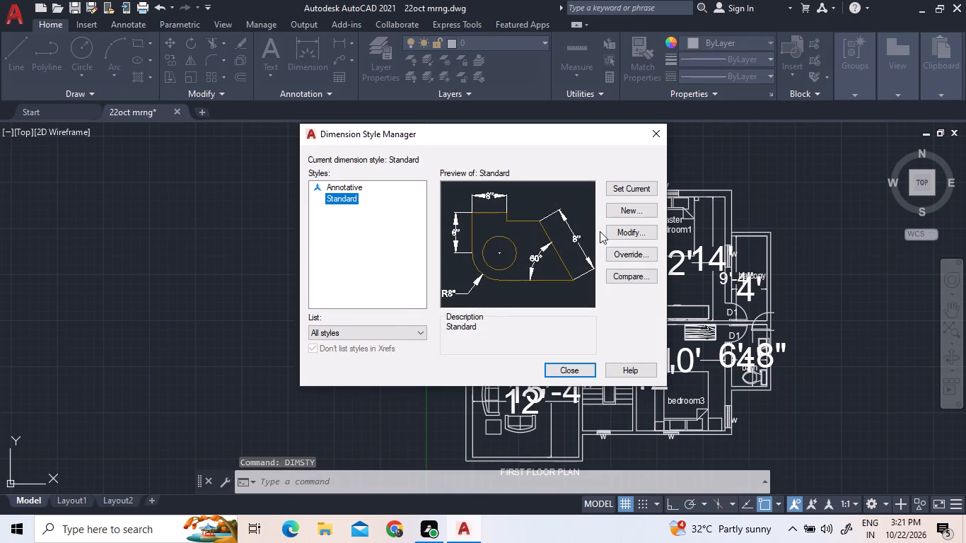
left_click(604, 231)
left_click(613, 231)
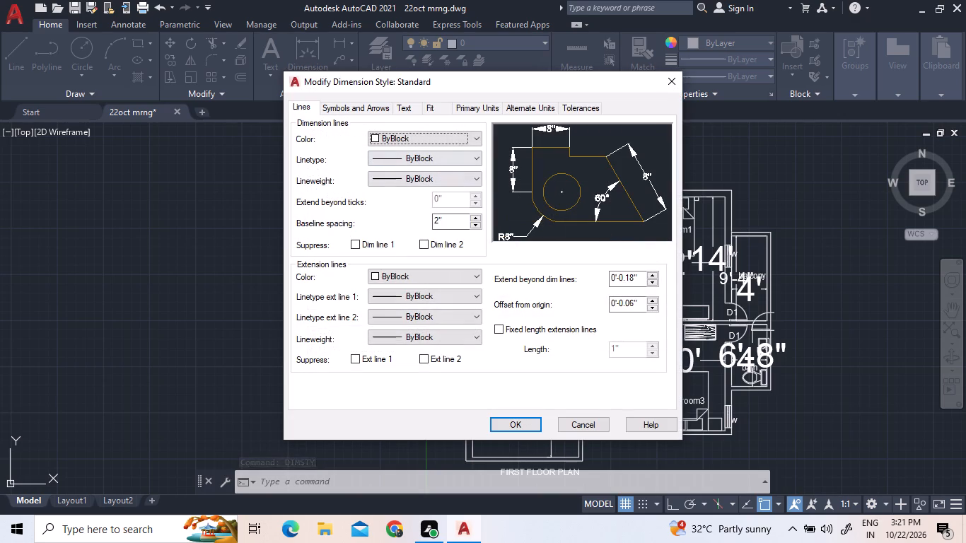
left_click(437, 224)
key("BackSpace")
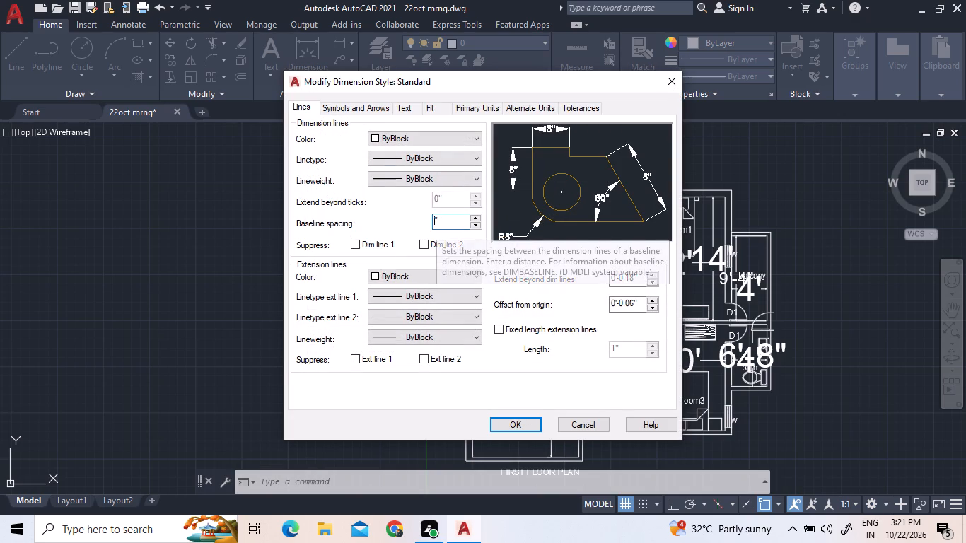
key("1")
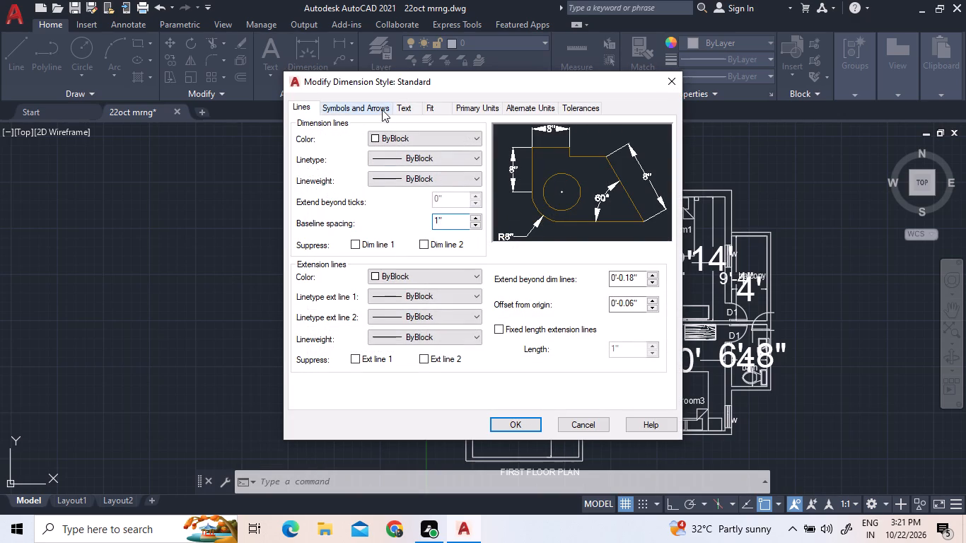
Set the Standard dimension style's arrow size to 1" and apply the style changes to the floor plan's dimensions.
left_click(382, 110)
left_click(310, 256)
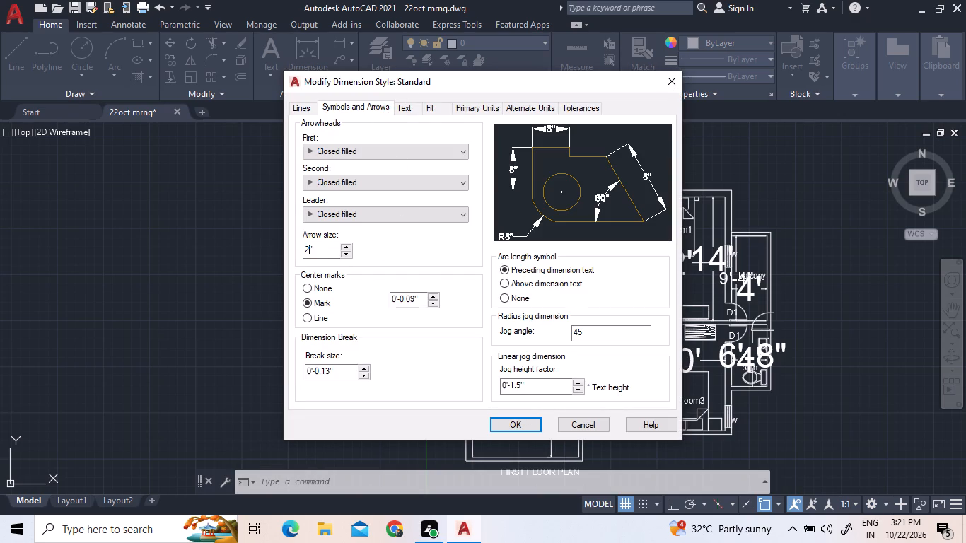
key("BackSpace")
key("1")
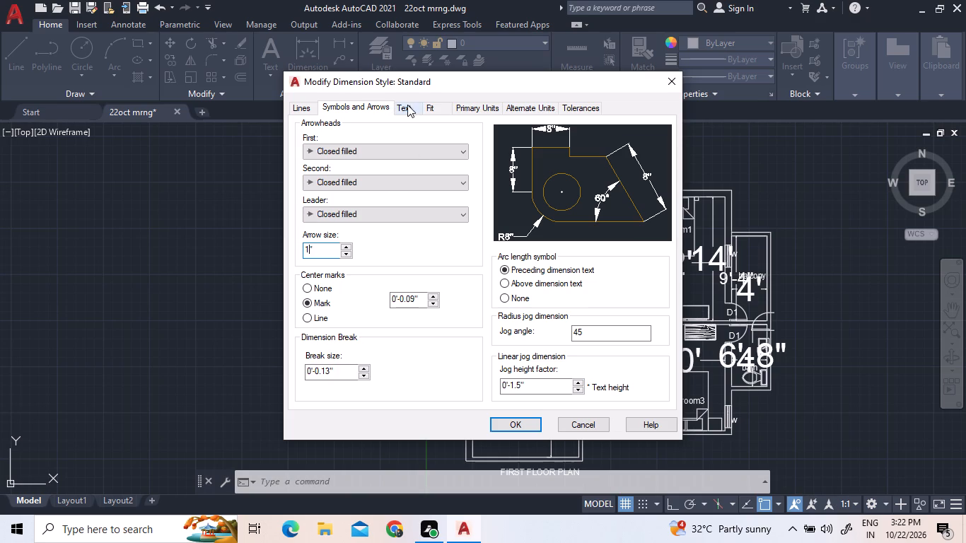
left_click(414, 104)
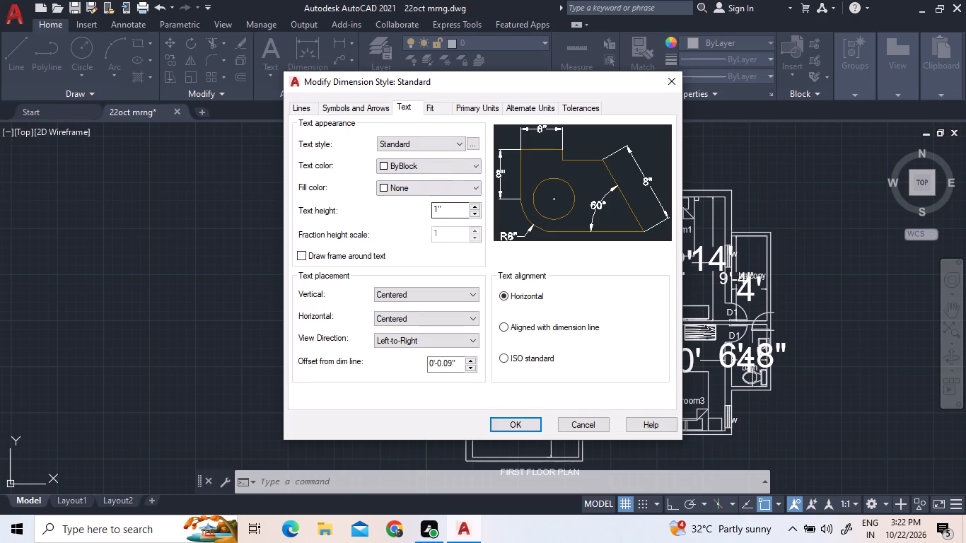
left_click(515, 421)
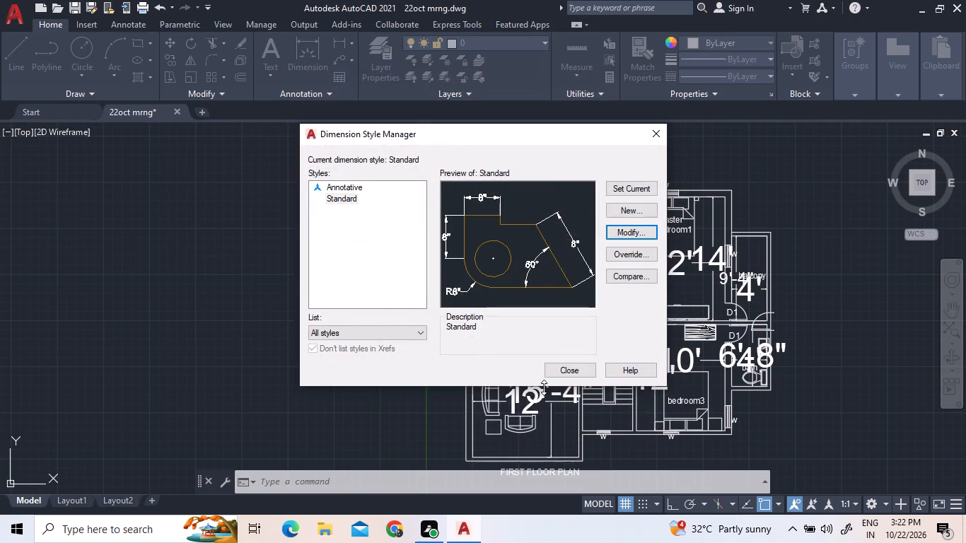
left_click(564, 373)
scroll(556, 315, "down", 2)
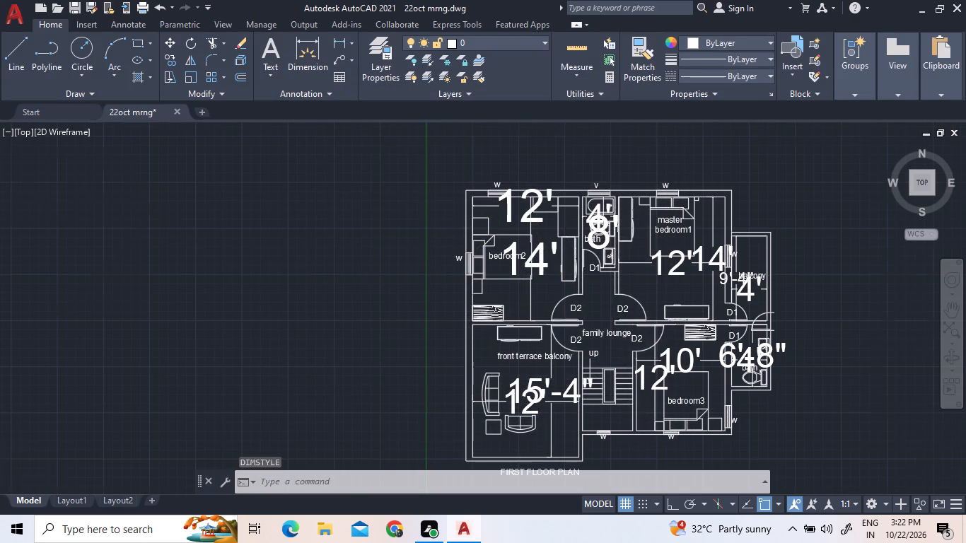
scroll(556, 315, "down", 1)
scroll(557, 311, "up", 8)
scroll(557, 311, "down", 4)
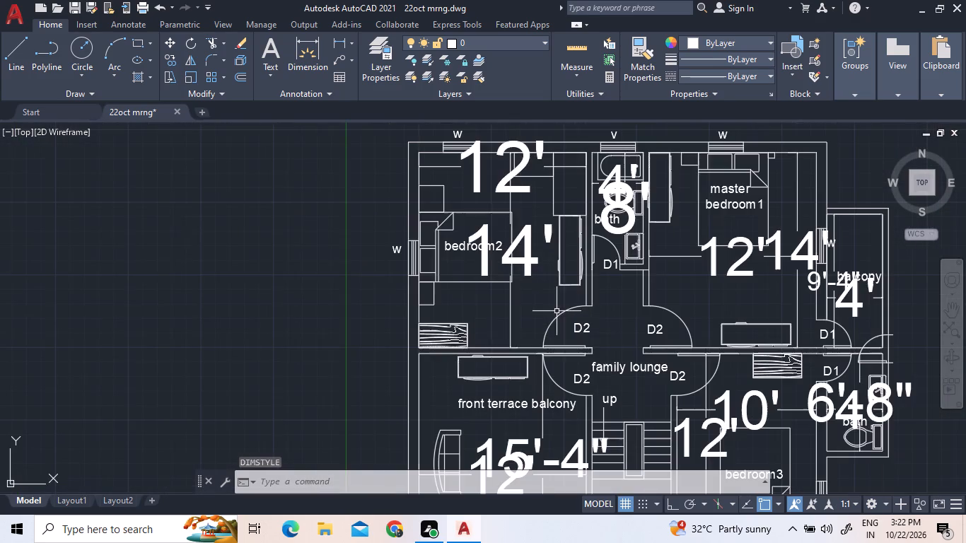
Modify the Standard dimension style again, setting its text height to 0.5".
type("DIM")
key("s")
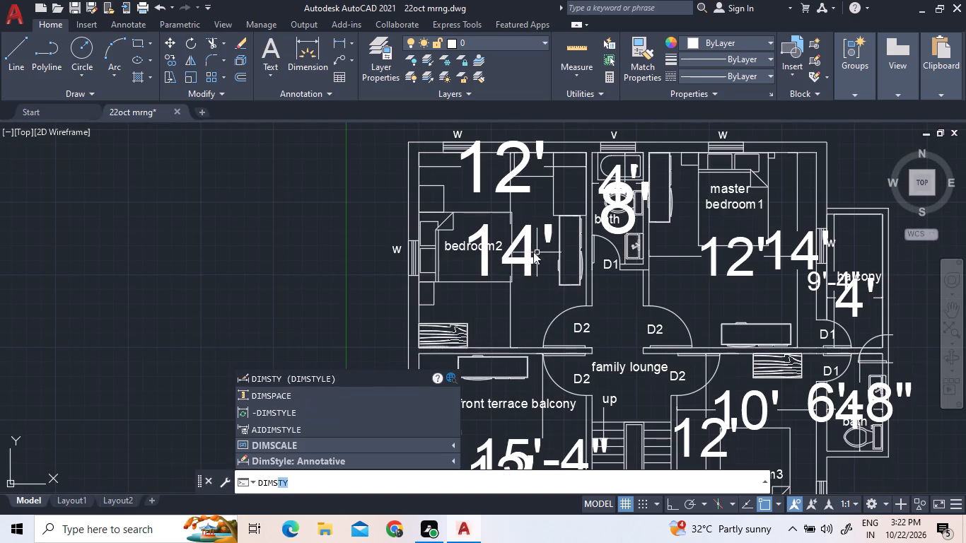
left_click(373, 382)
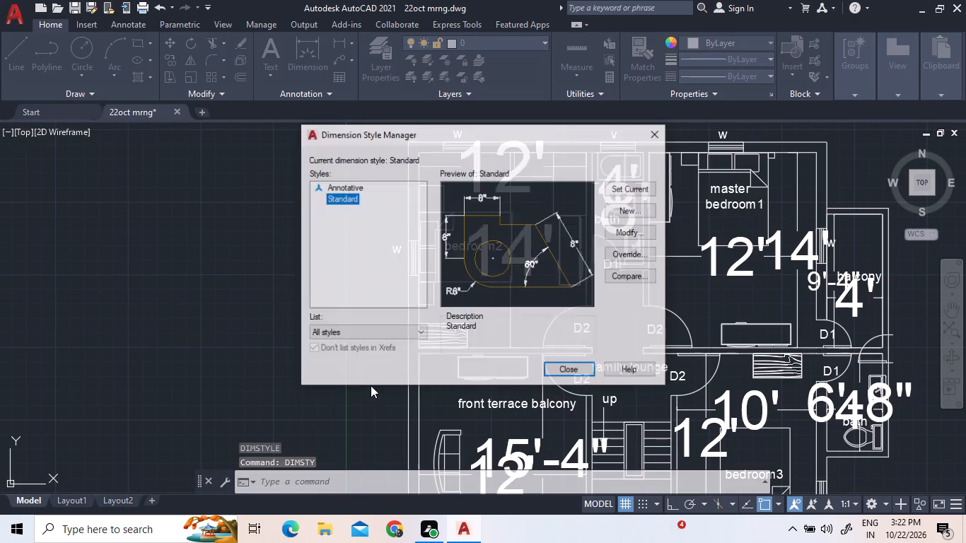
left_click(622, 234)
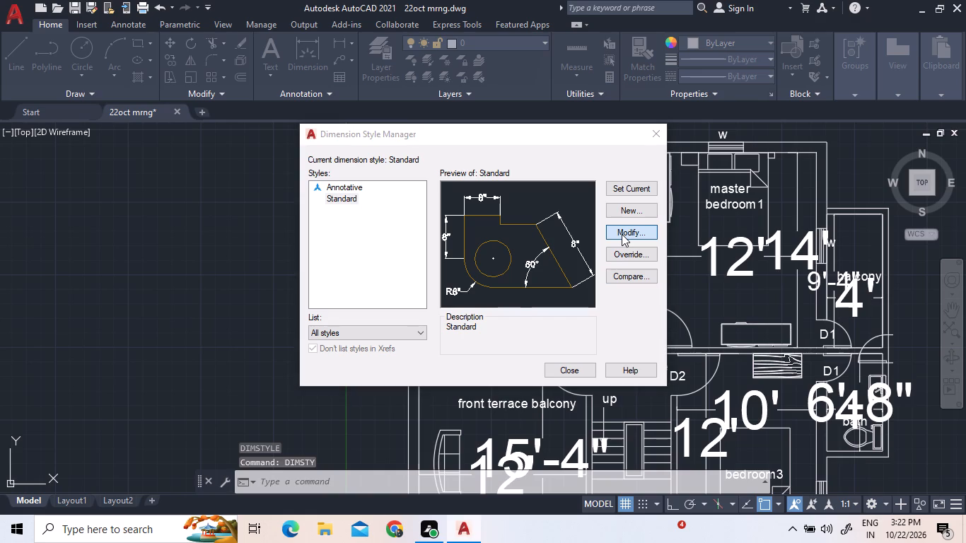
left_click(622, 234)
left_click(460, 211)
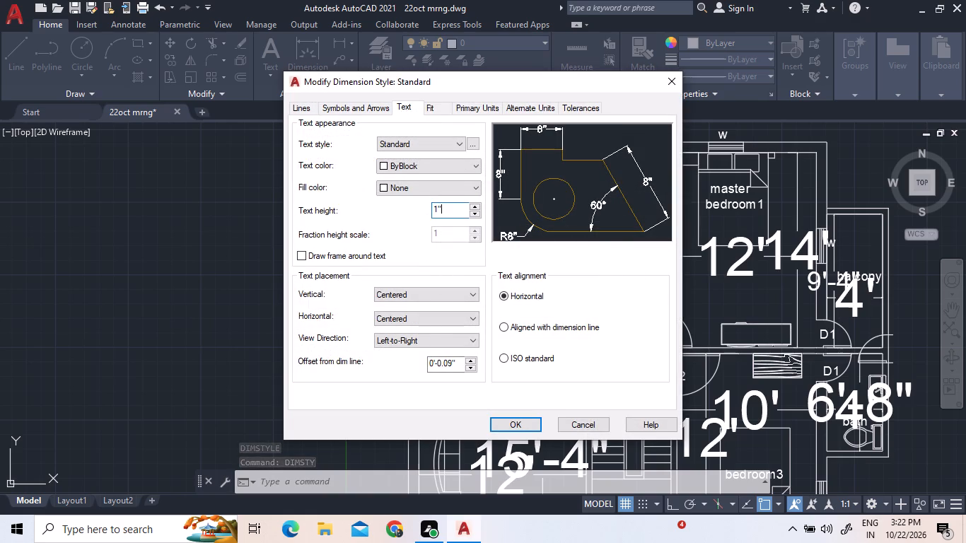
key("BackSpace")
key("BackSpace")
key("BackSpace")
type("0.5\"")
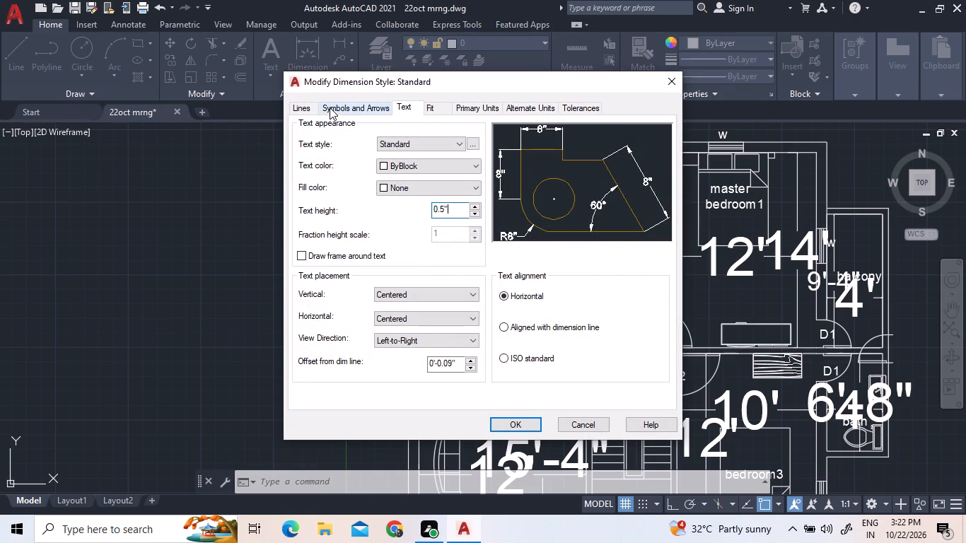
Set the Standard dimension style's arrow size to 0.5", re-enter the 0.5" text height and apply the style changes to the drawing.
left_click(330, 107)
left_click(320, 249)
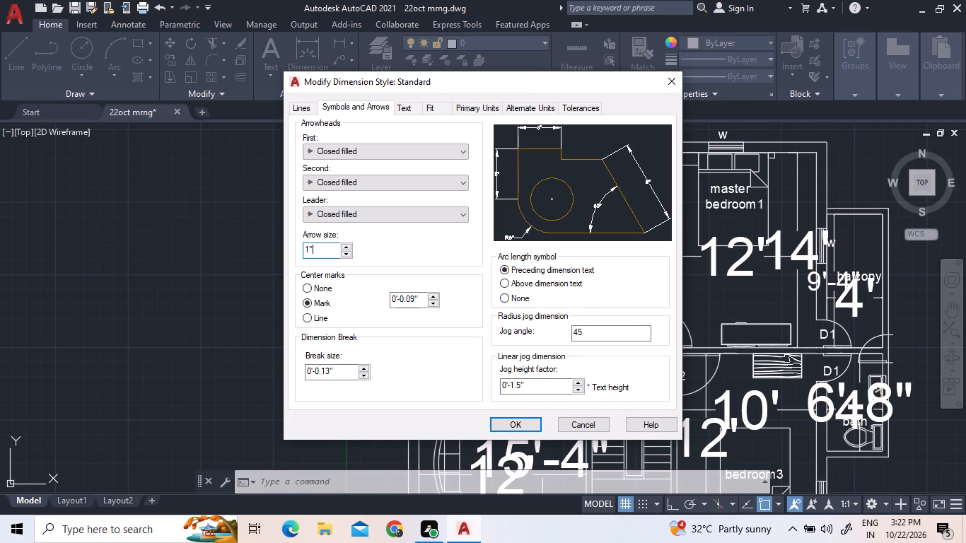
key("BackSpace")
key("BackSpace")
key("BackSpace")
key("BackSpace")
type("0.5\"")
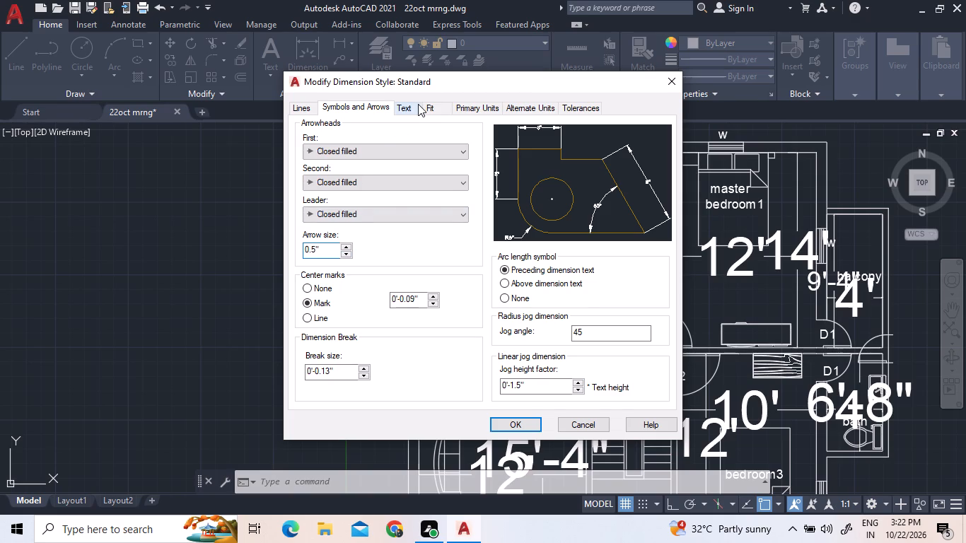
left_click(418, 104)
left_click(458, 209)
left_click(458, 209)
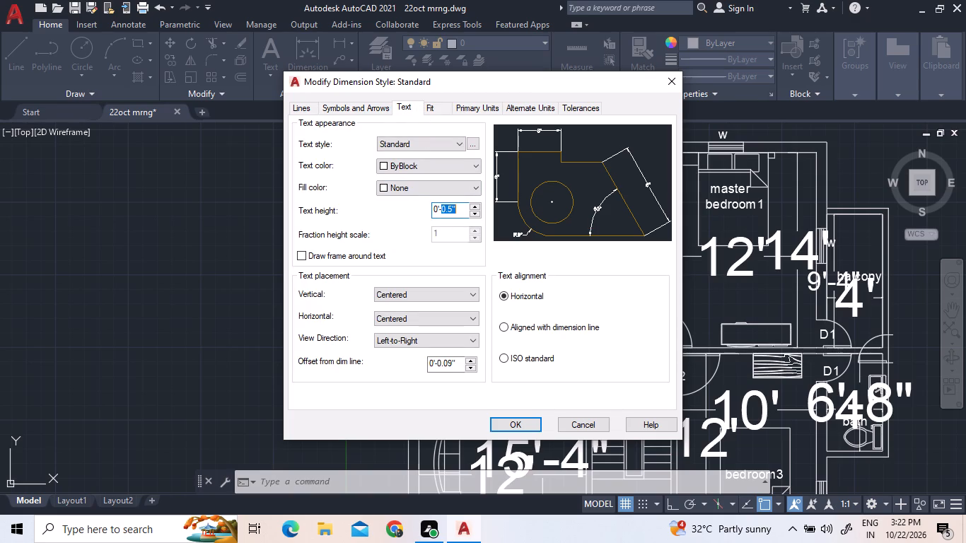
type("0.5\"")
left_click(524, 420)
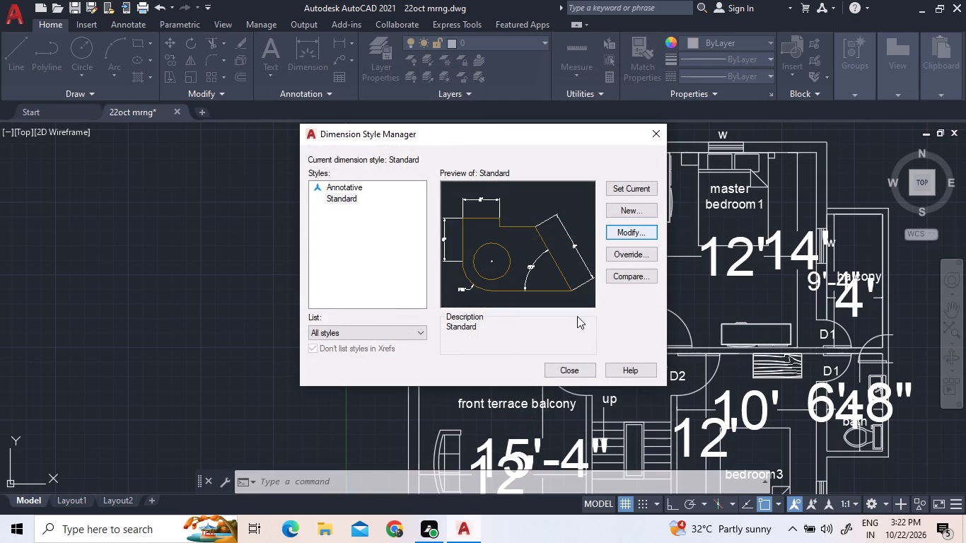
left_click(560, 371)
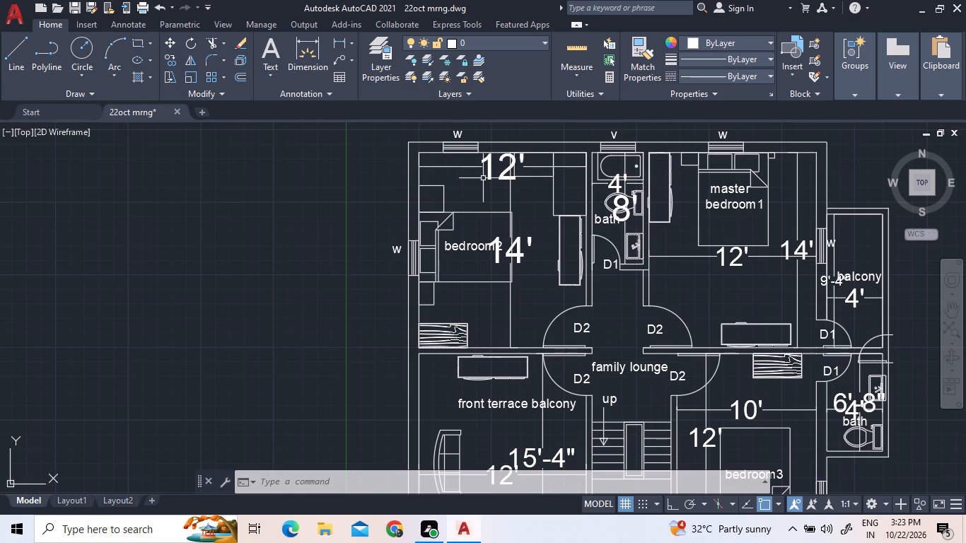
Modify the Standard dimension style once more, setting its text height to 0.4".
type("DI")
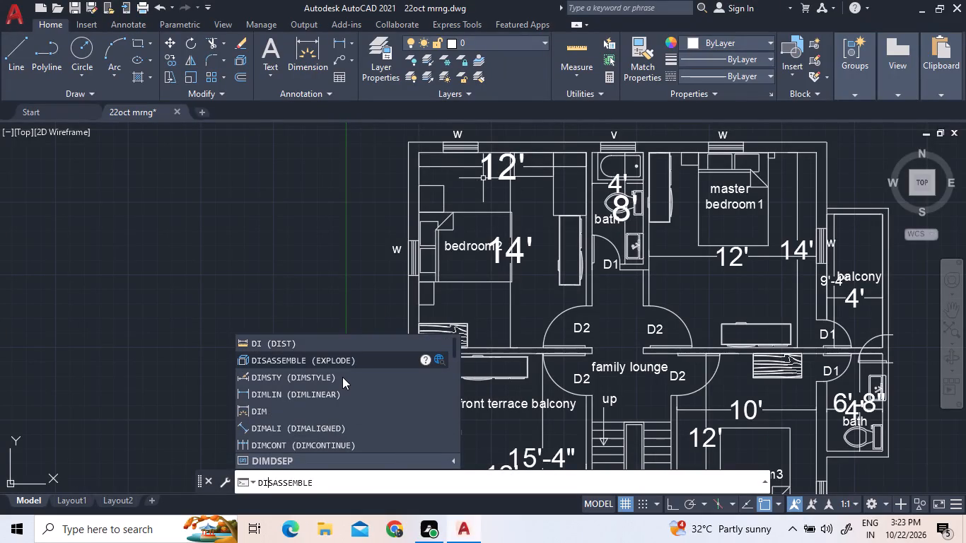
left_click(334, 381)
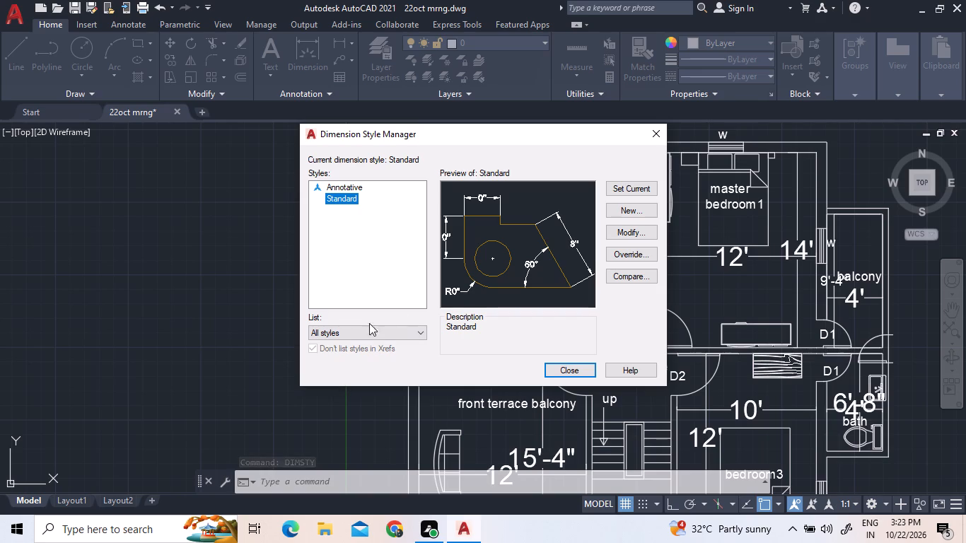
left_click(642, 234)
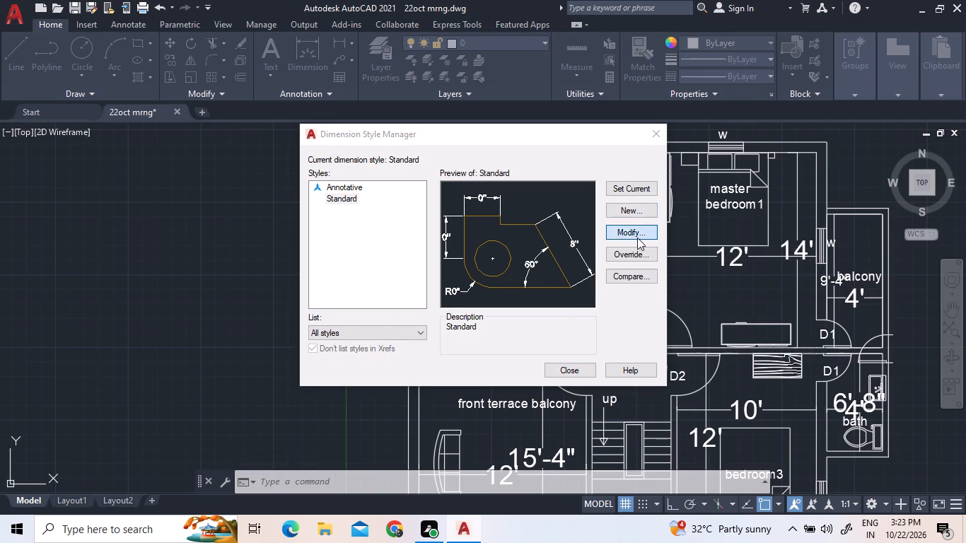
left_click(636, 232)
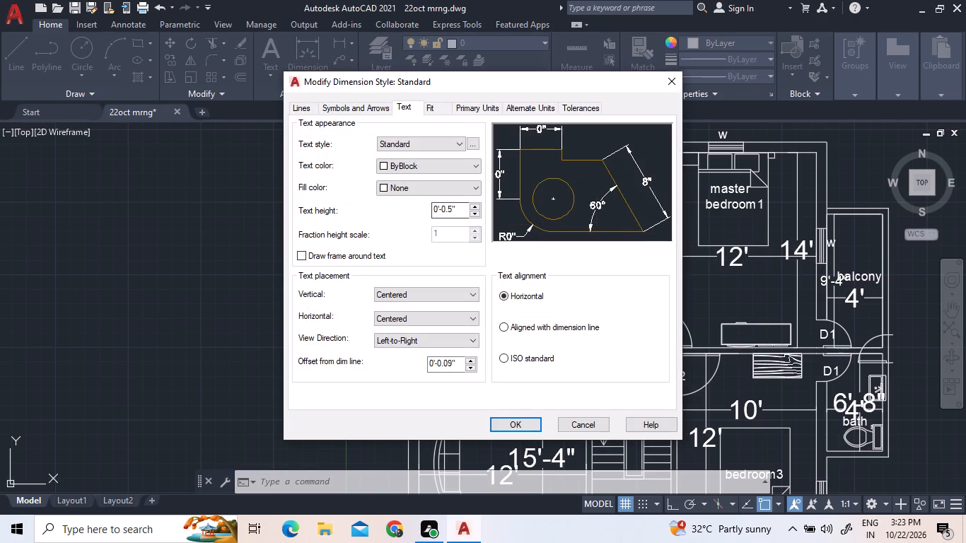
double_click(459, 211)
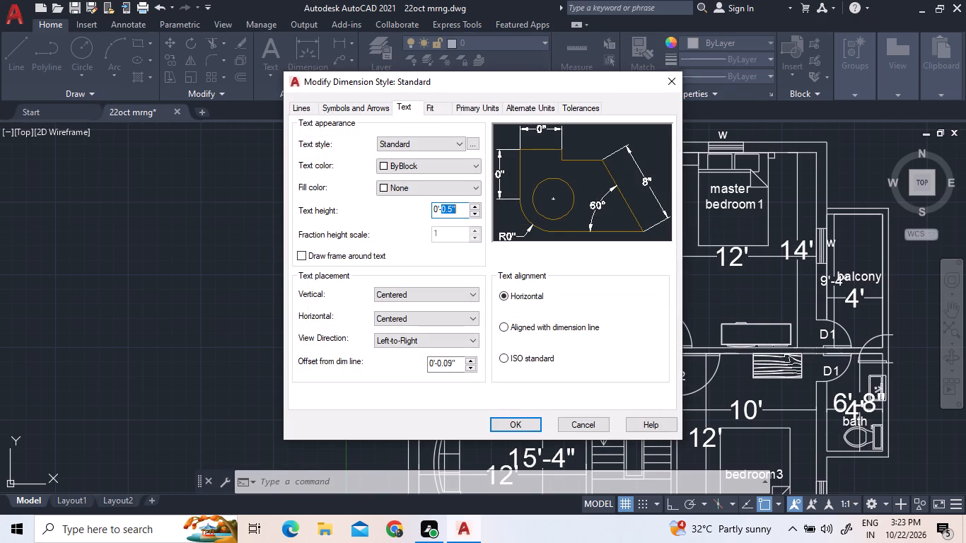
type("0.")
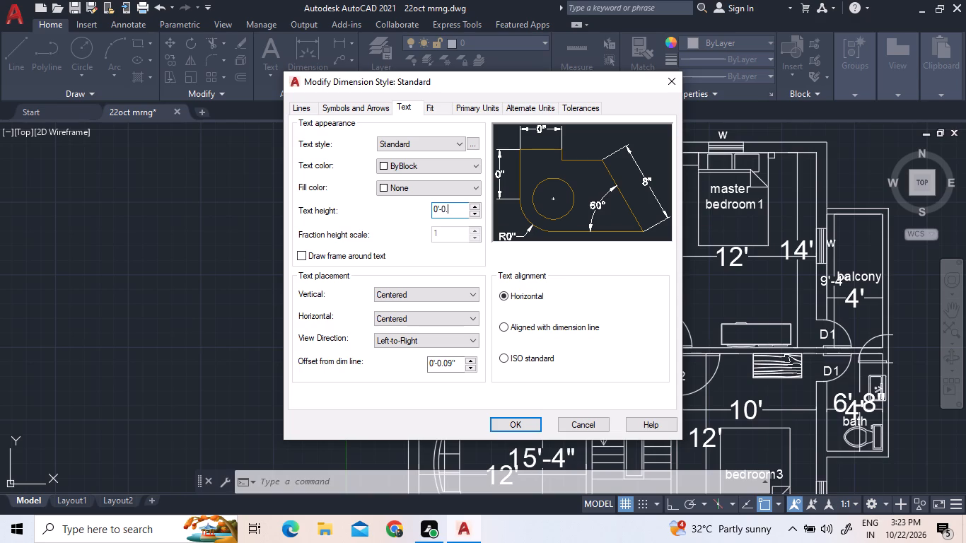
type("38")
key("BackSpace")
key("BackSpace")
key("4")
key("shift+quotedbl")
Set the Standard dimension style's arrow size to 0.4".
left_click(373, 109)
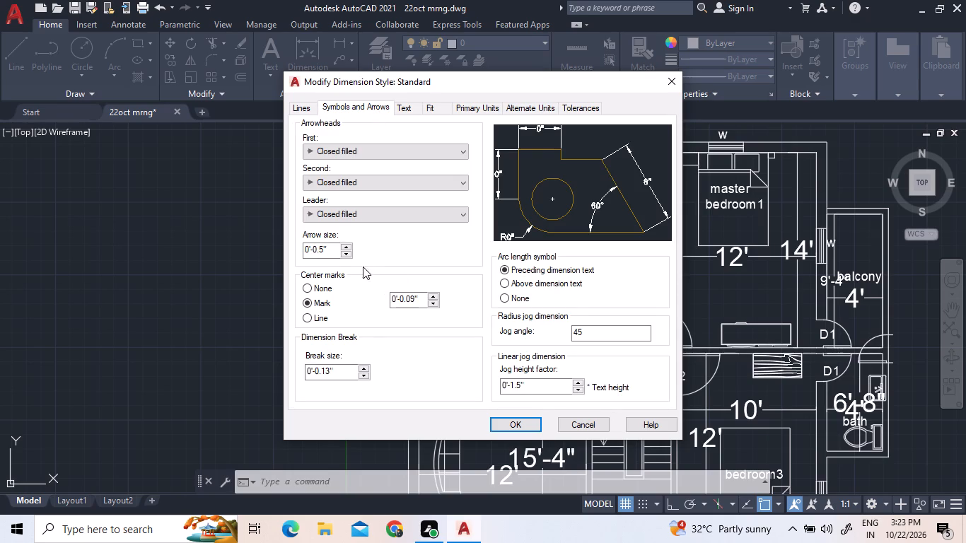
left_click(335, 249)
key("BackSpace")
key("BackSpace")
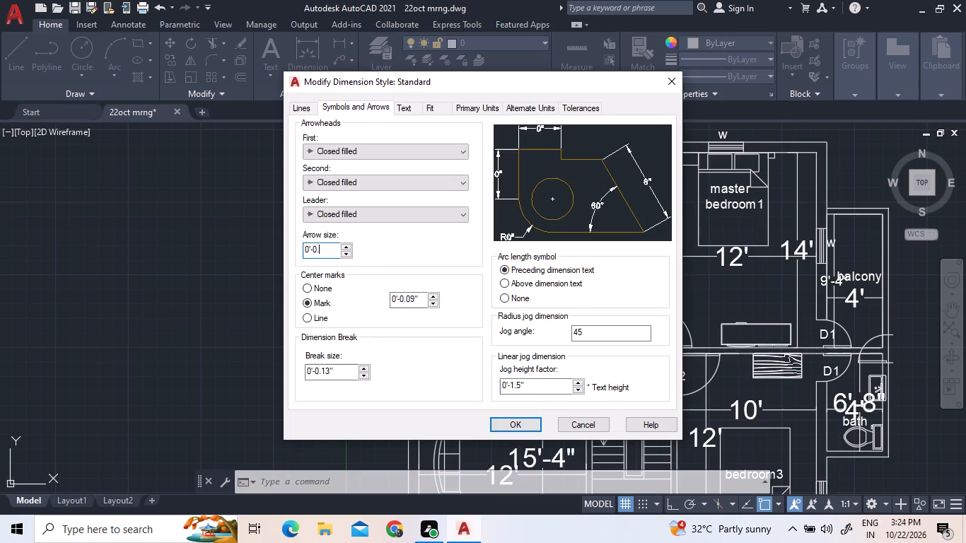
type("4\"")
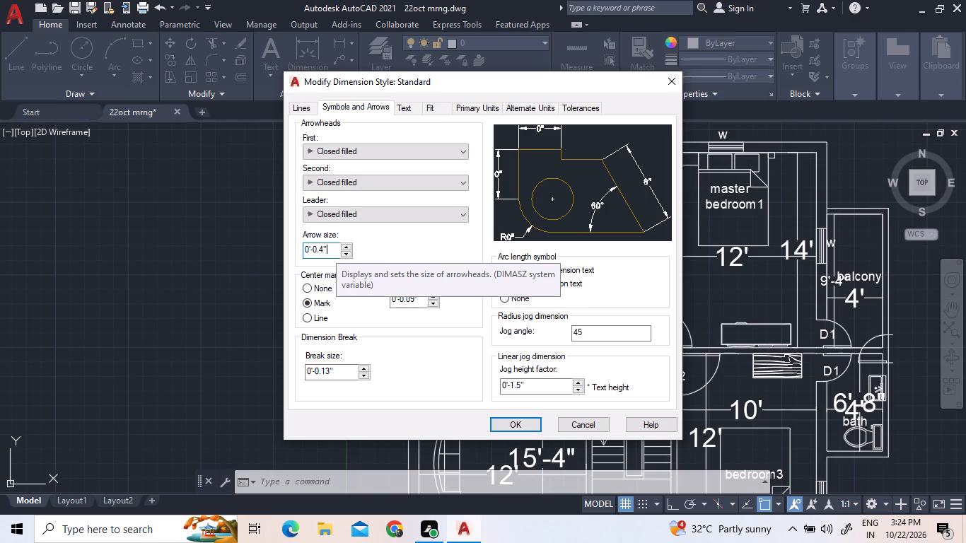
Set the Standard dimension style's text height to 0.3" and apply the style changes to the drawing.
left_click(406, 108)
left_click(455, 213)
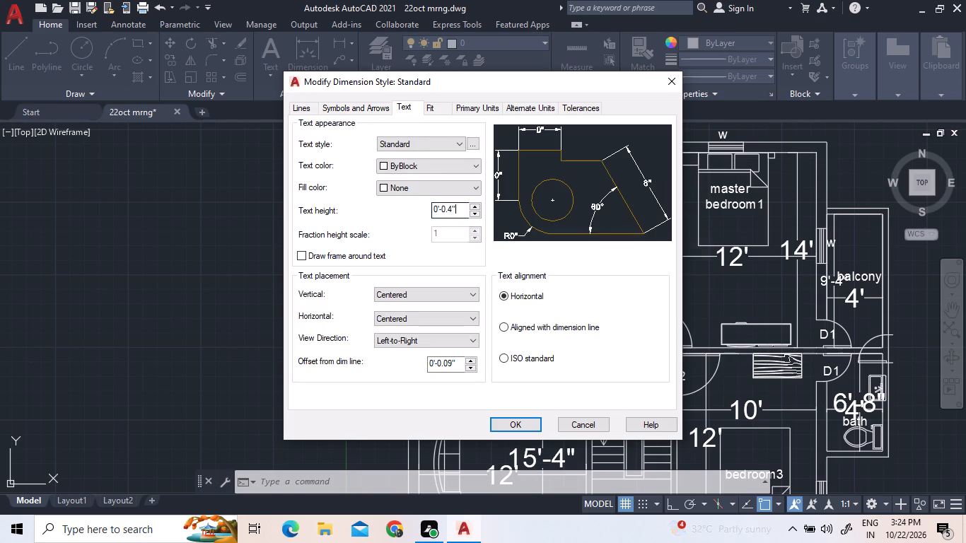
left_click(451, 206)
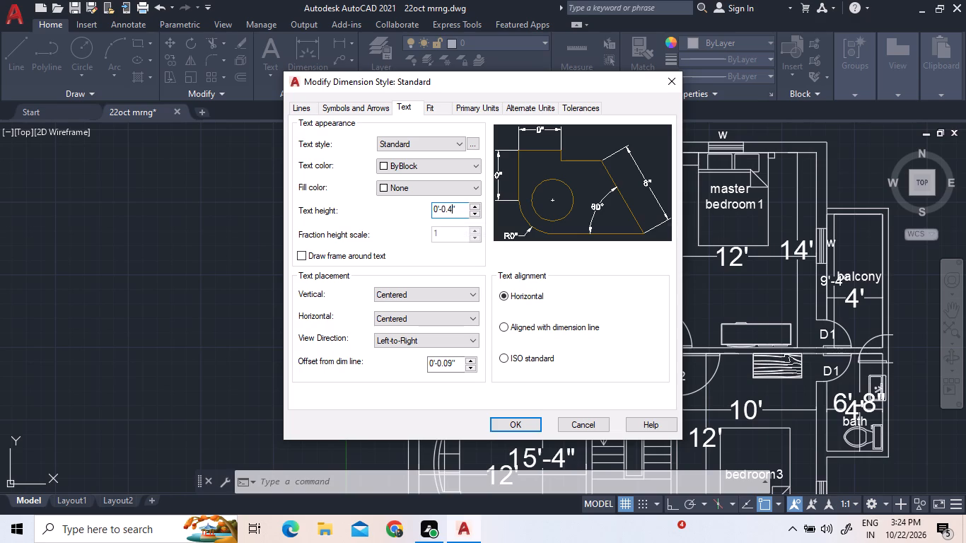
key("BackSpace")
key("3")
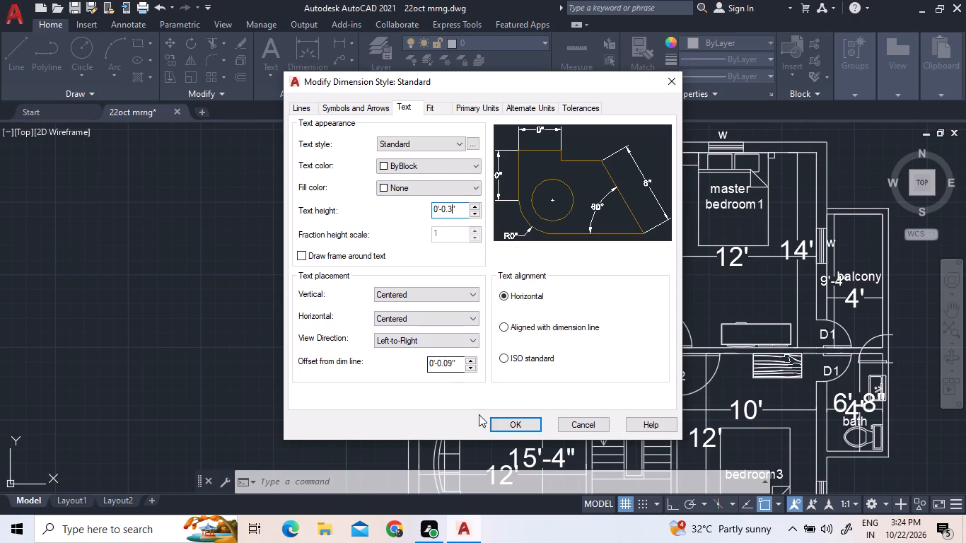
left_click(516, 421)
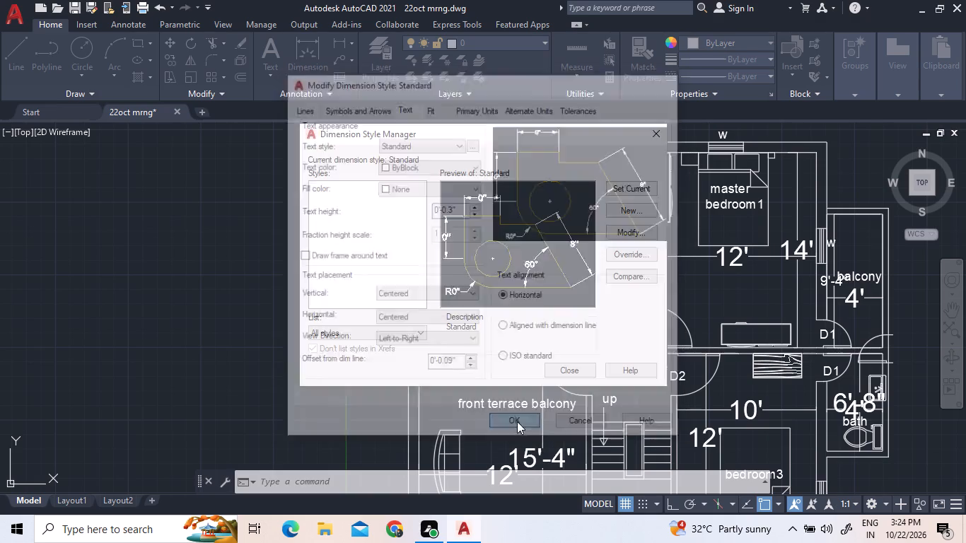
left_click(583, 368)
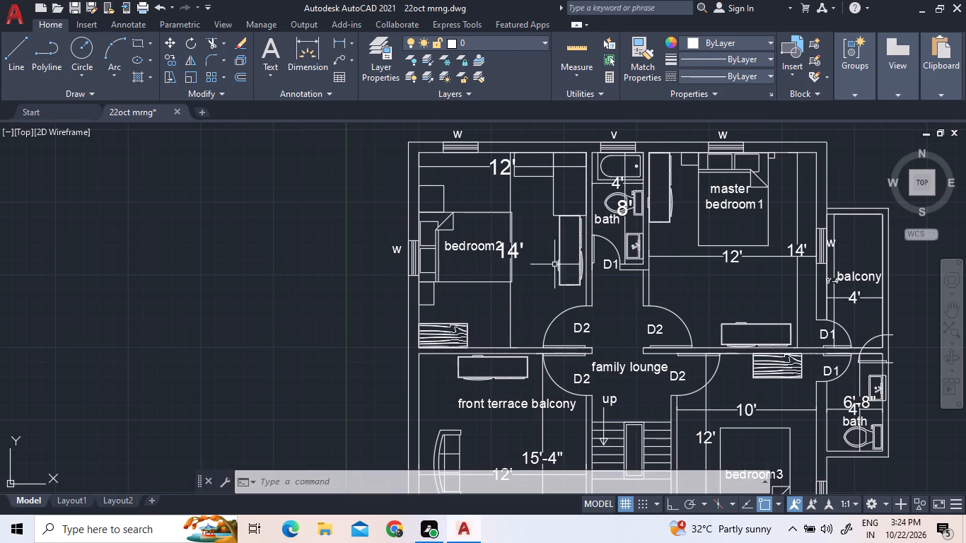
Add a vertical linear dimension for bedroom2's inside length in the plan with the kitchen and hall, placed outside its west wall.
scroll(533, 262, "up", 2)
scroll(533, 262, "down", 4)
scroll(648, 233, "up", 2)
scroll(617, 308, "down", 3)
scroll(586, 460, "up", 4)
scroll(533, 395, "down", 1)
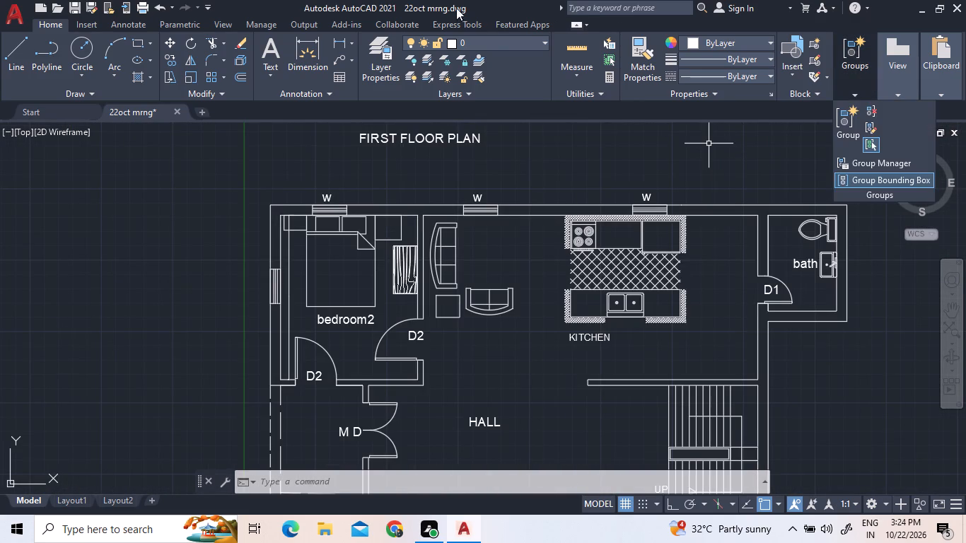
left_click(339, 41)
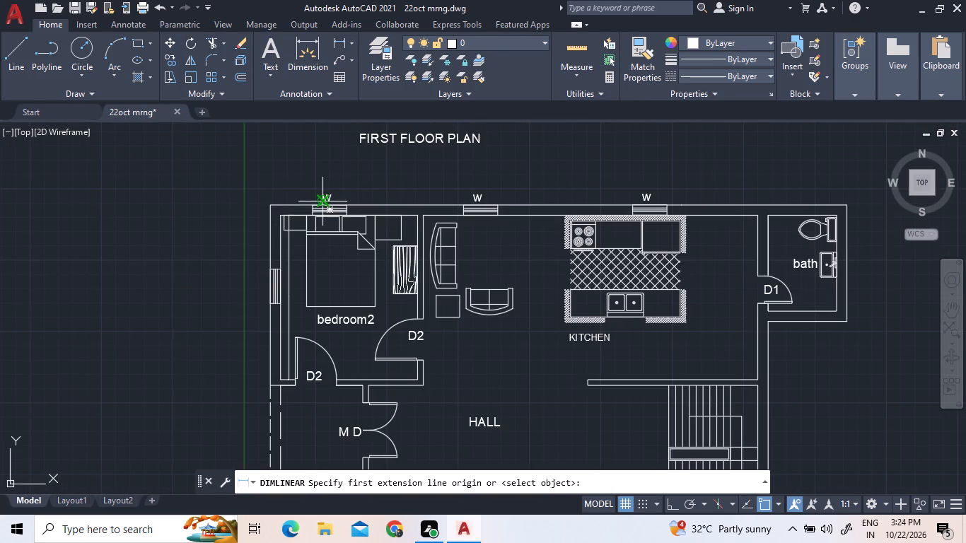
scroll(322, 203, "up", 3)
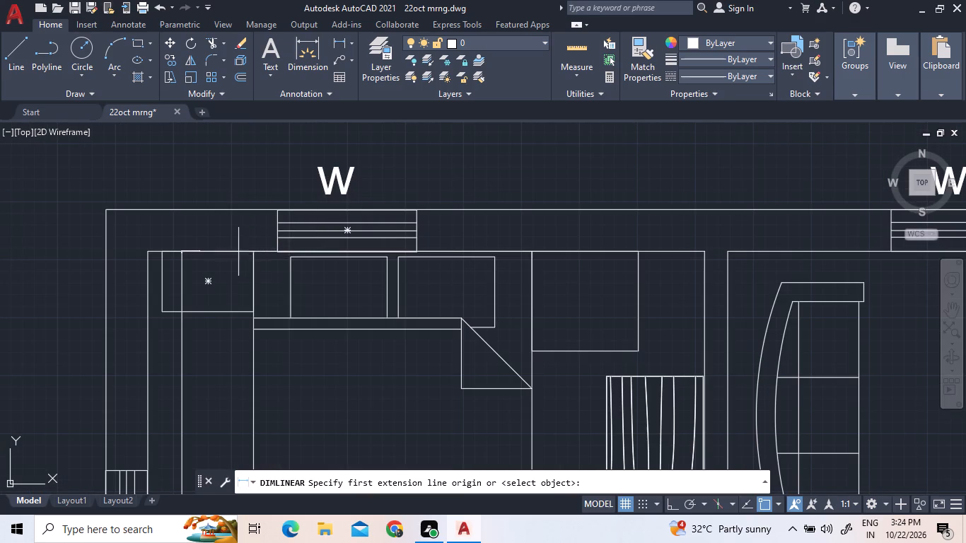
left_click(235, 250)
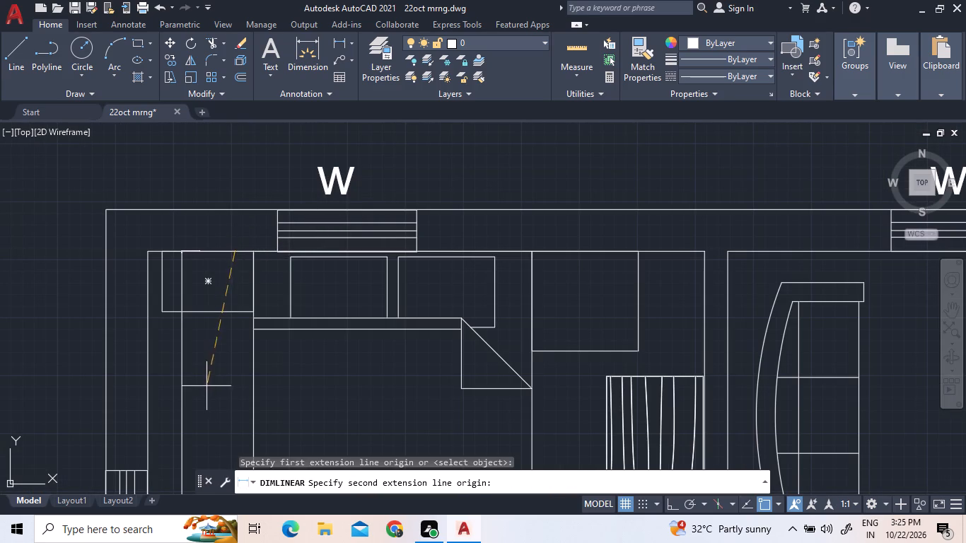
scroll(257, 337, "down", 6)
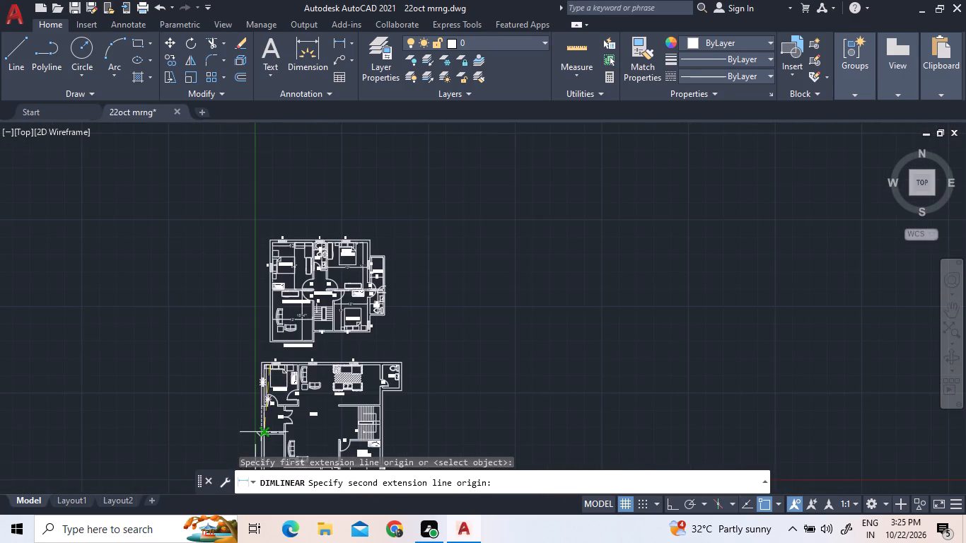
scroll(262, 423, "up", 6)
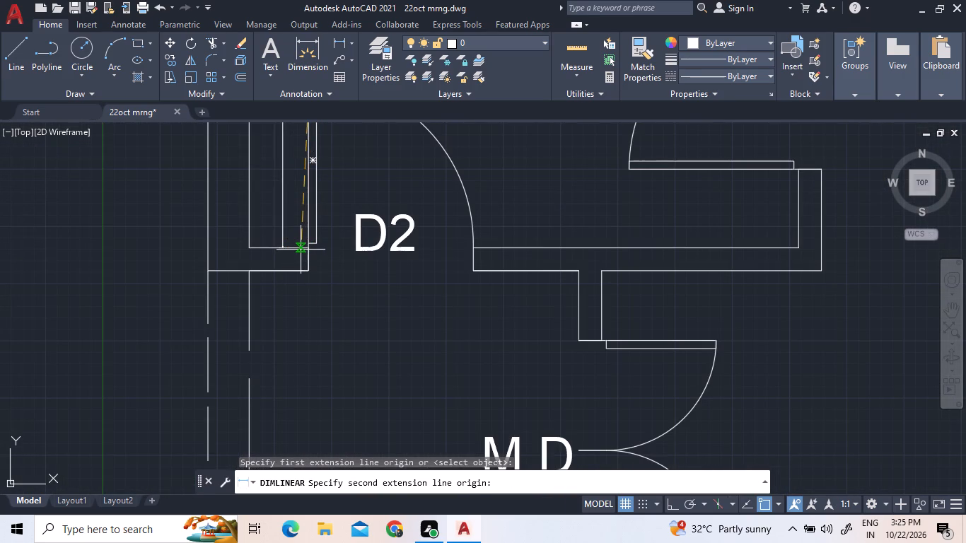
left_click(301, 250)
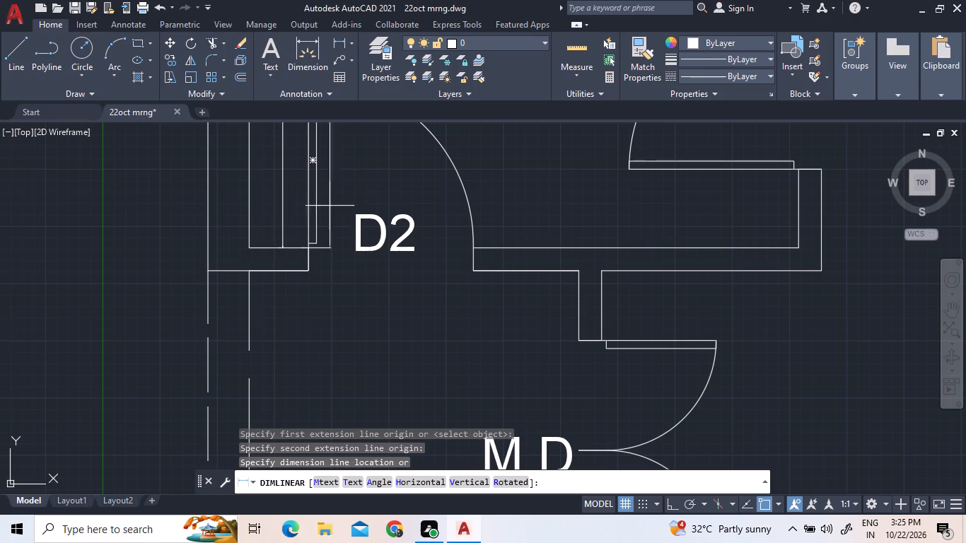
scroll(280, 220, "down", 3)
left_click(228, 228)
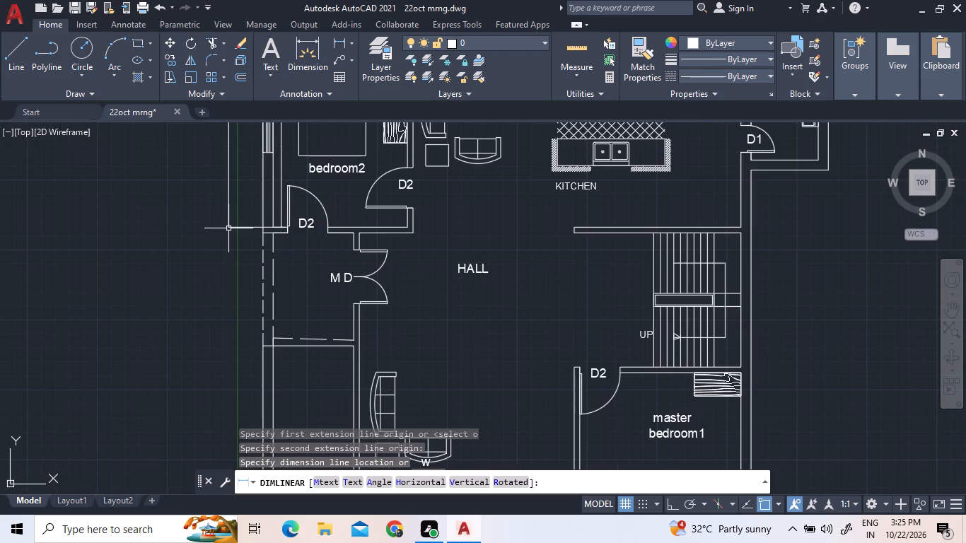
Set the text height of bedroom2's new vertical dimension to 3".
scroll(237, 246, "down", 2)
scroll(238, 220, "up", 6)
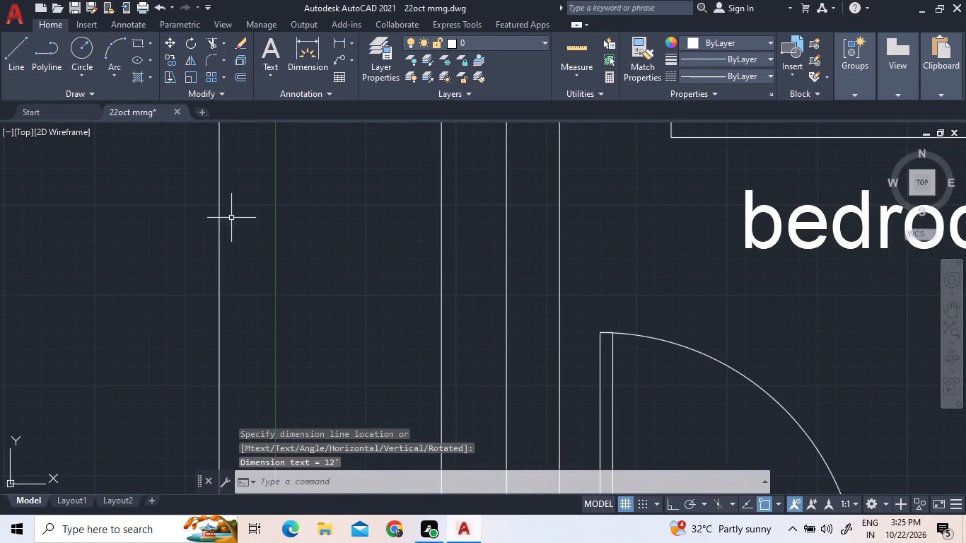
scroll(239, 248, "down", 3)
scroll(230, 180, "up", 6)
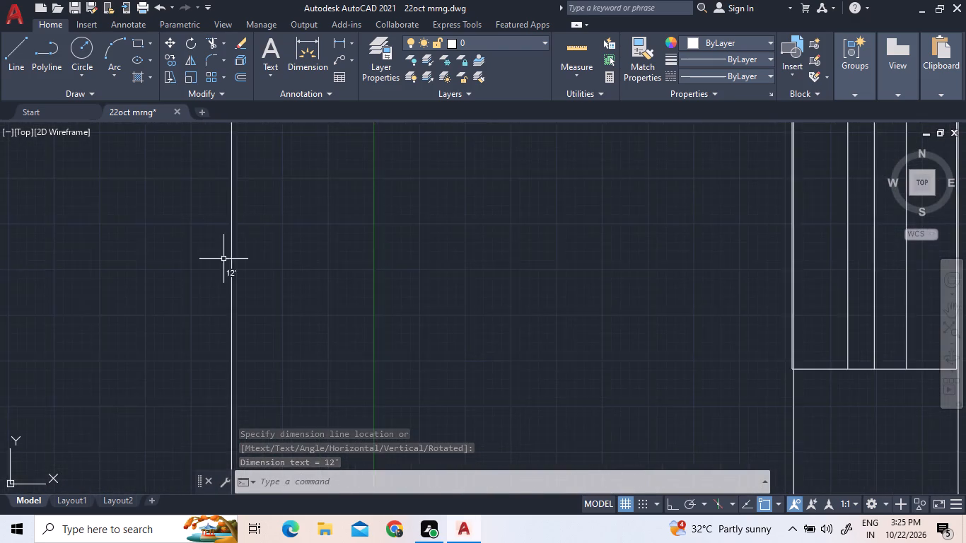
scroll(223, 259, "up", 1)
scroll(272, 322, "up", 3)
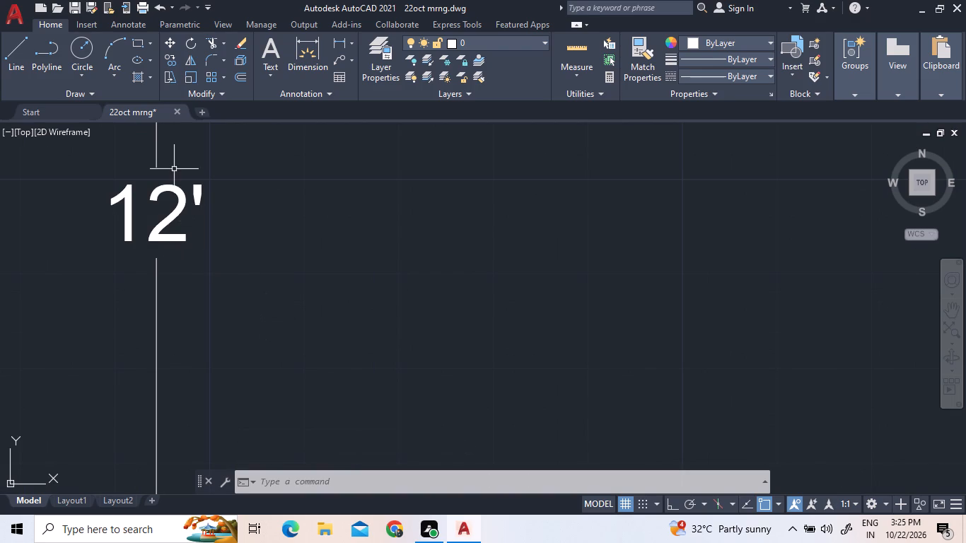
triple_click(173, 191)
left_click(173, 191)
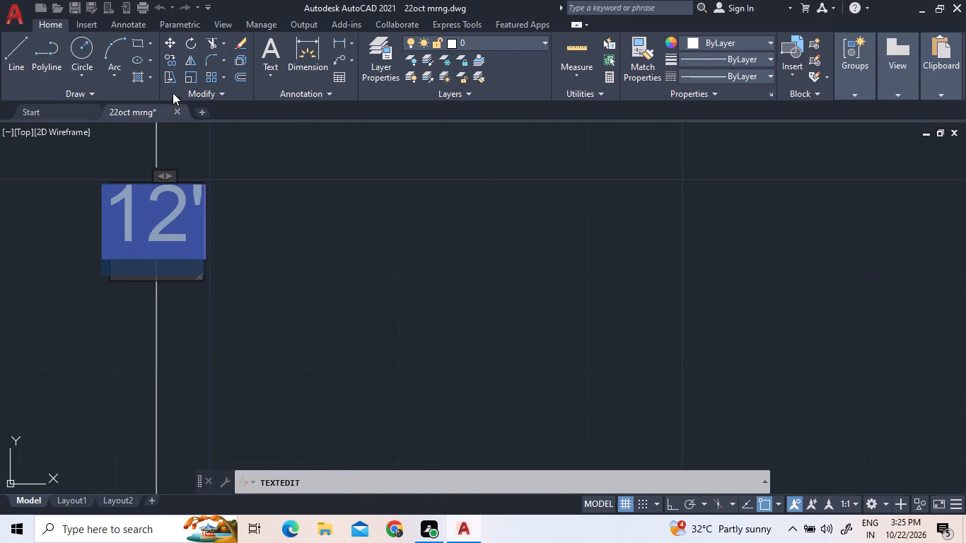
left_click(199, 55)
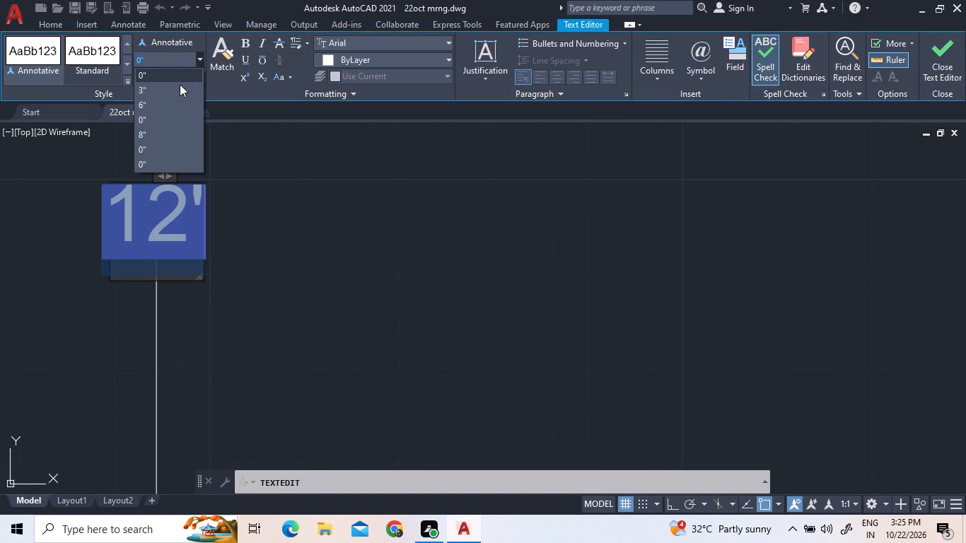
left_click(176, 90)
left_click(689, 243)
Add a horizontal linear dimension for bedroom2's inside width, placed above its north window wall.
scroll(693, 271, "down", 4)
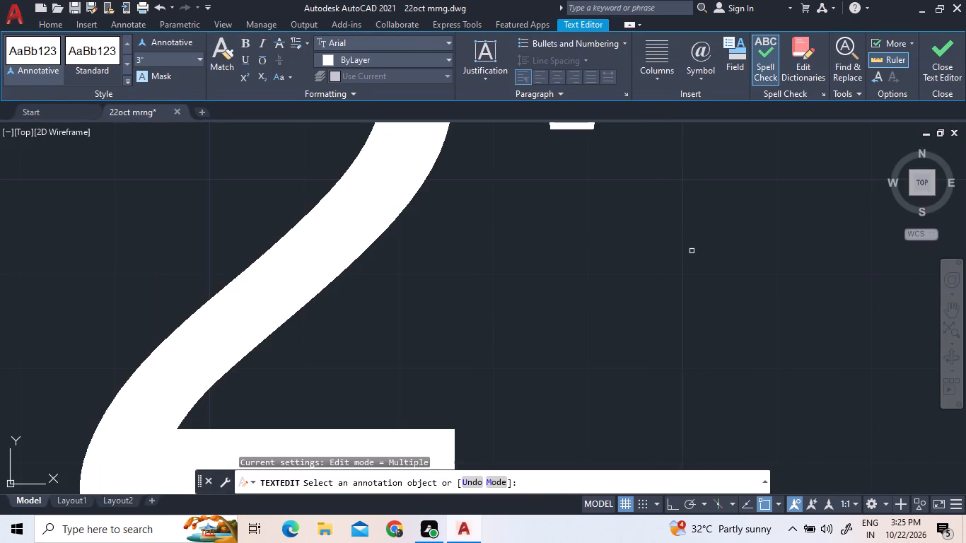
scroll(697, 339, "down", 14)
middle_click_drag(538, 299, 182, 245)
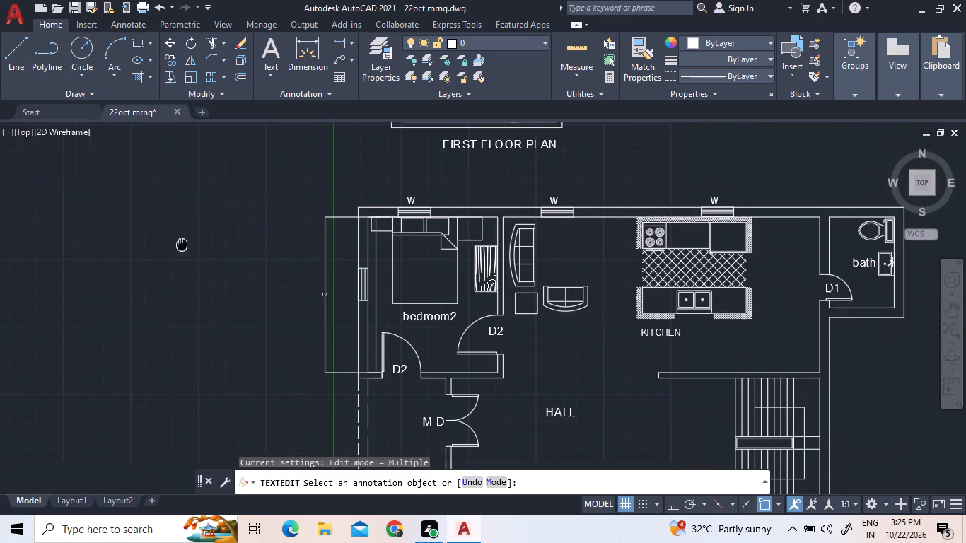
middle_click_drag(182, 245, 180, 244)
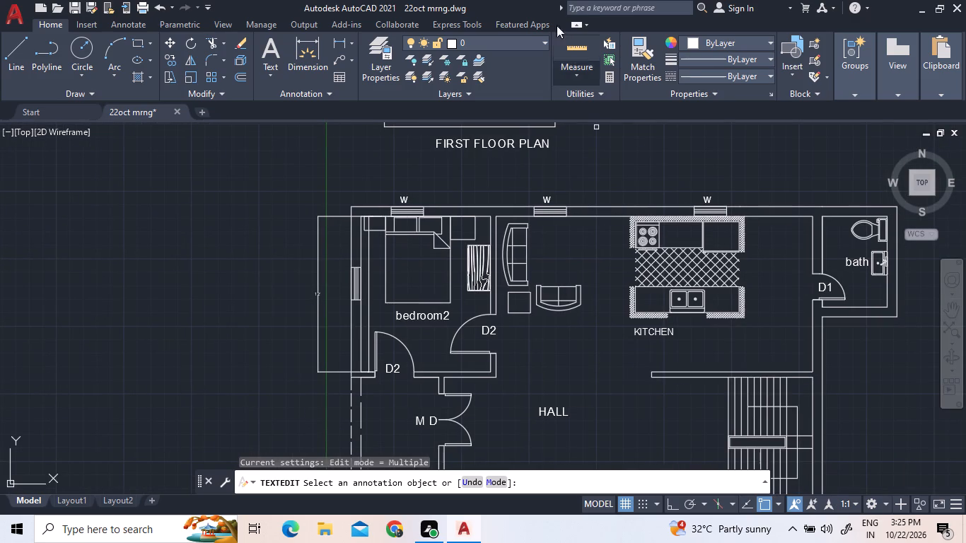
left_click(340, 42)
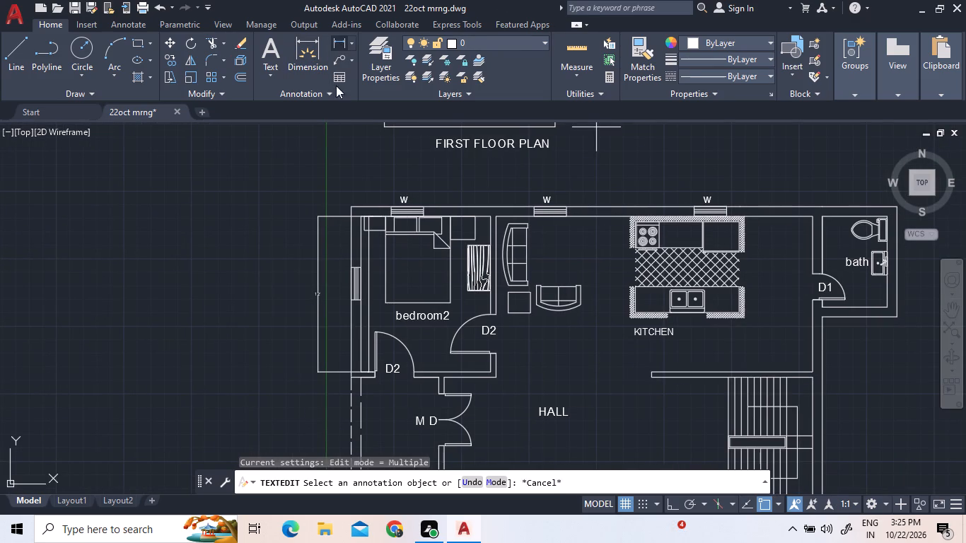
scroll(388, 245, "up", 2)
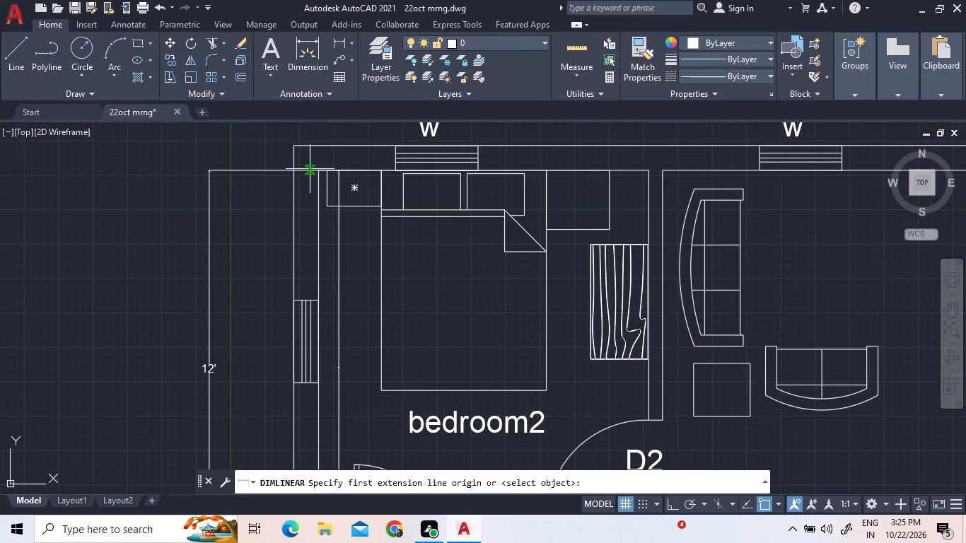
left_click(315, 170)
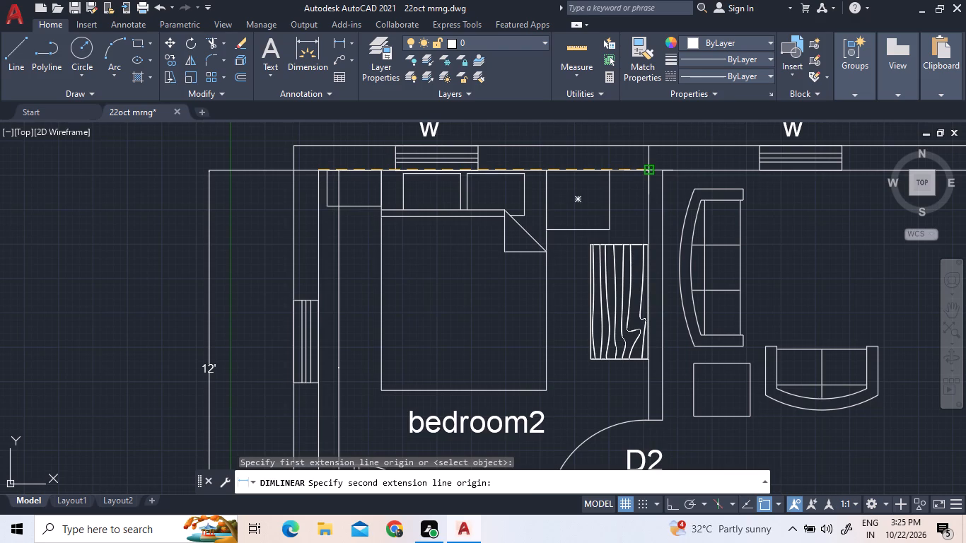
left_click(647, 173)
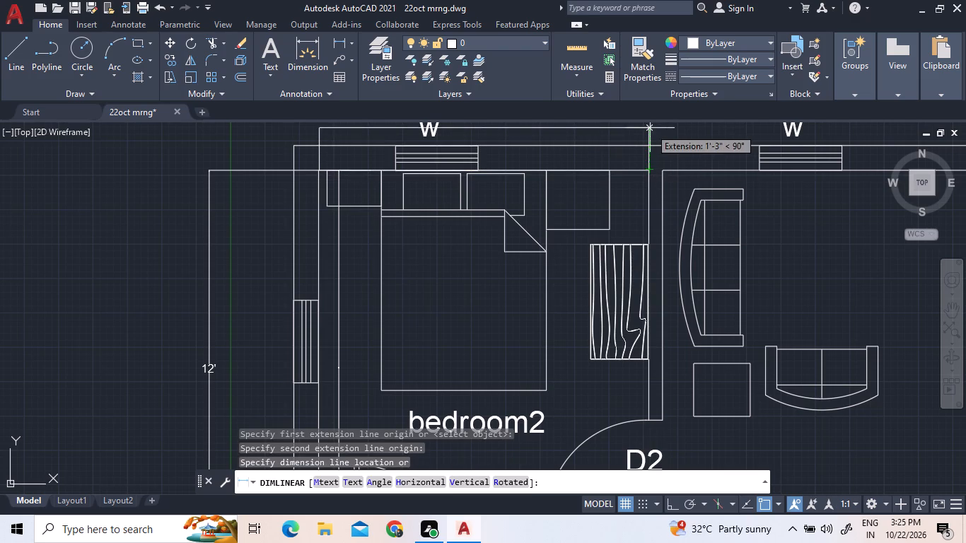
scroll(650, 158, "down", 3)
scroll(652, 153, "up", 3)
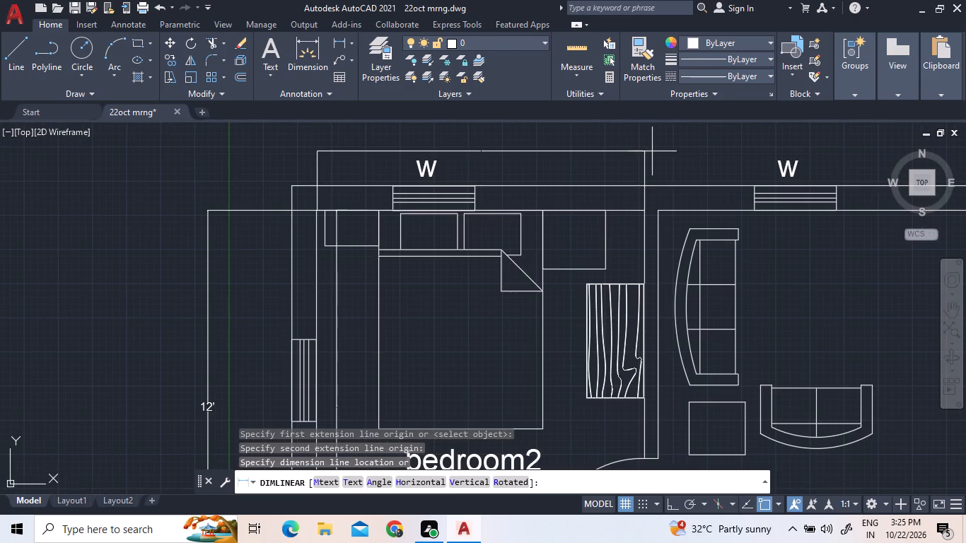
left_click(645, 141)
Set the text height of bedroom2's horizontal dimension above the window to 3".
scroll(489, 136, "up", 3)
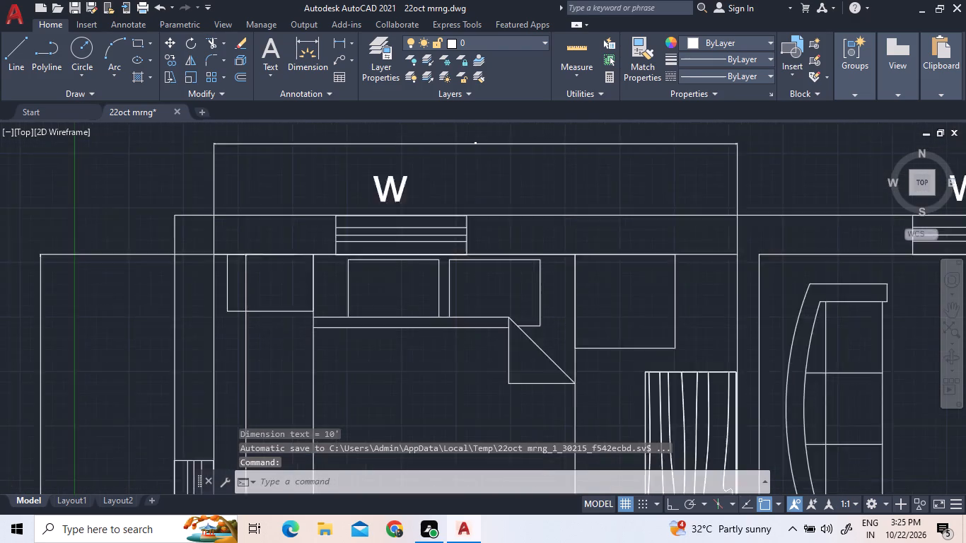
scroll(455, 151, "up", 3)
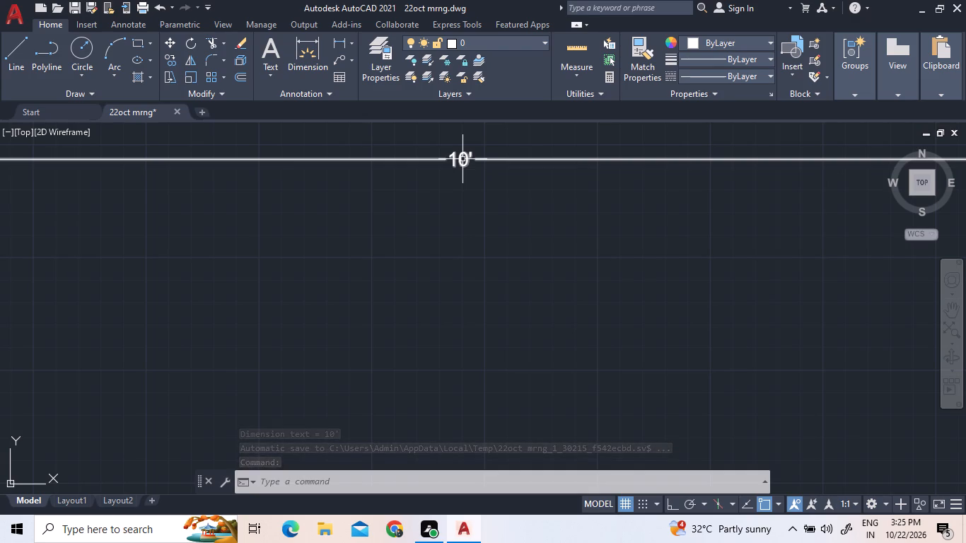
scroll(462, 159, "up", 2)
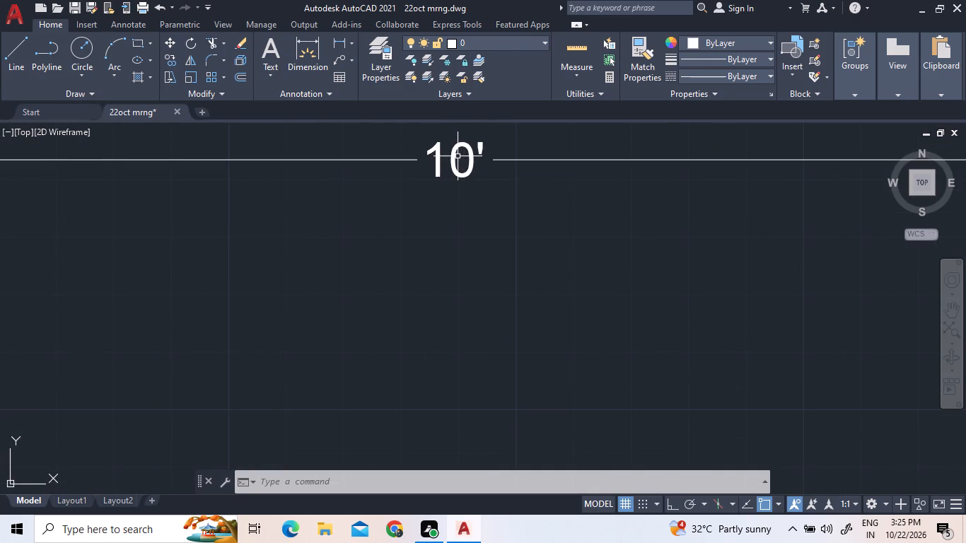
triple_click(450, 158)
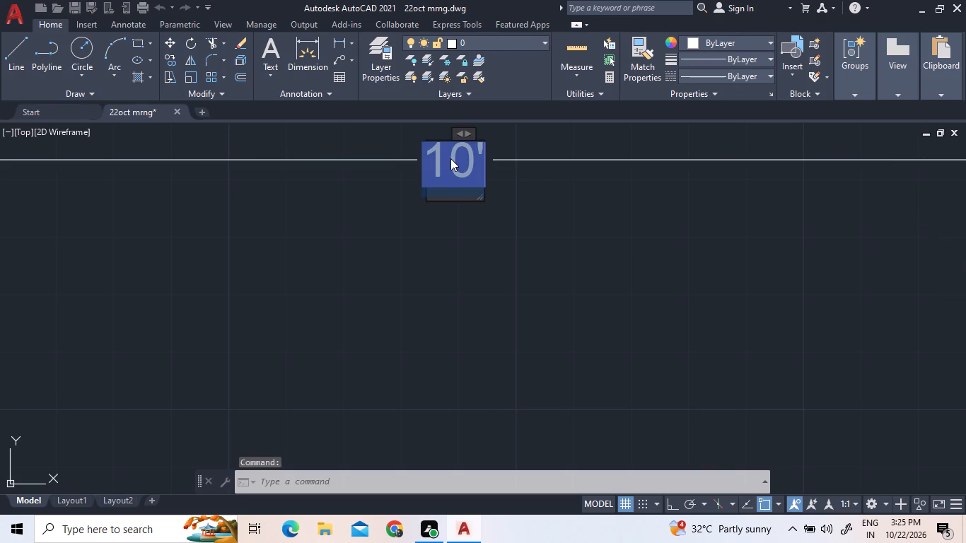
left_click(202, 60)
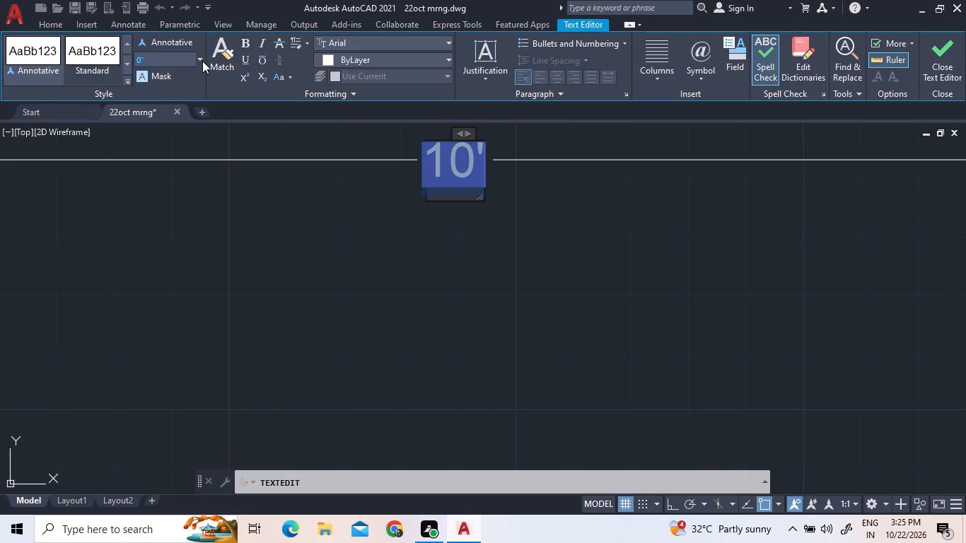
left_click(194, 90)
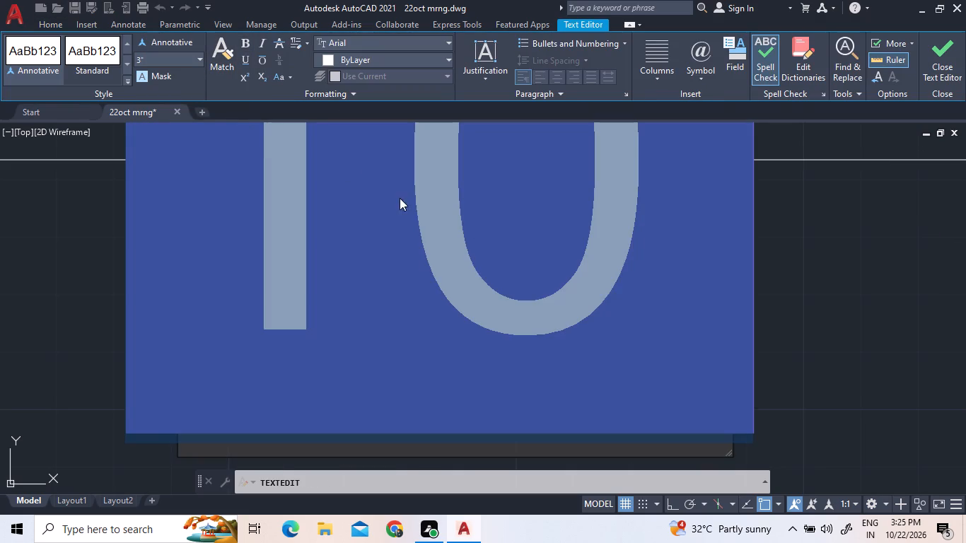
scroll(421, 206, "down", 5)
left_click(540, 271)
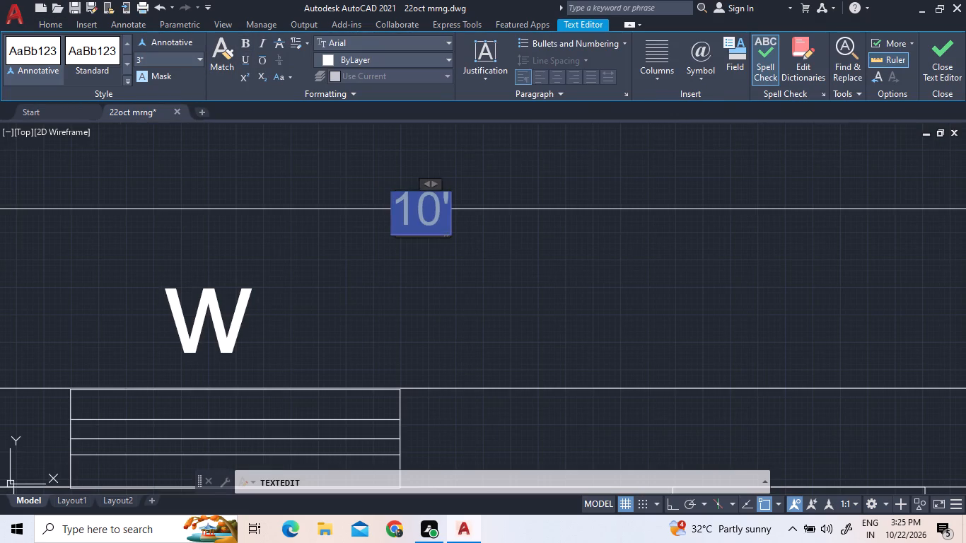
scroll(489, 292, "down", 4)
scroll(427, 287, "down", 3)
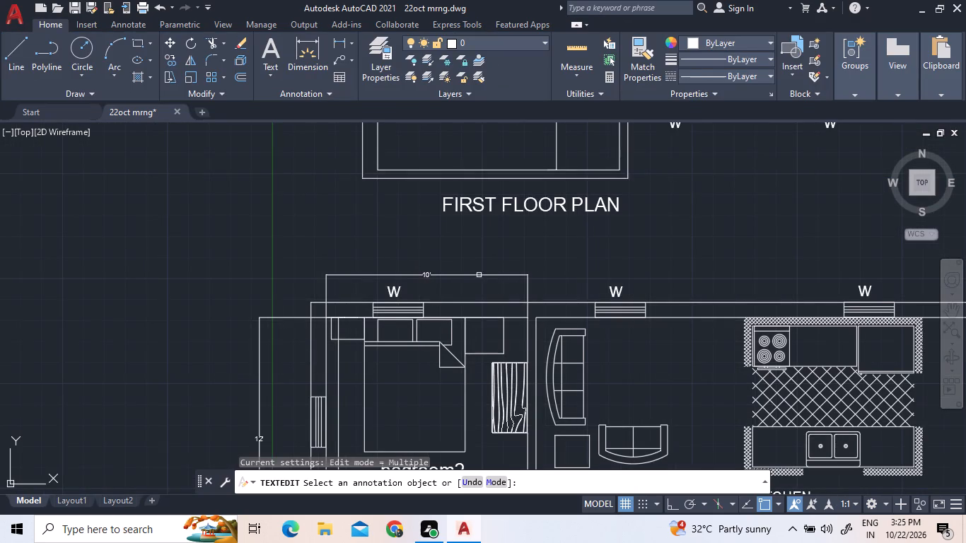
middle_click_drag(483, 276, 380, 201)
middle_click_drag(633, 286, 354, 245)
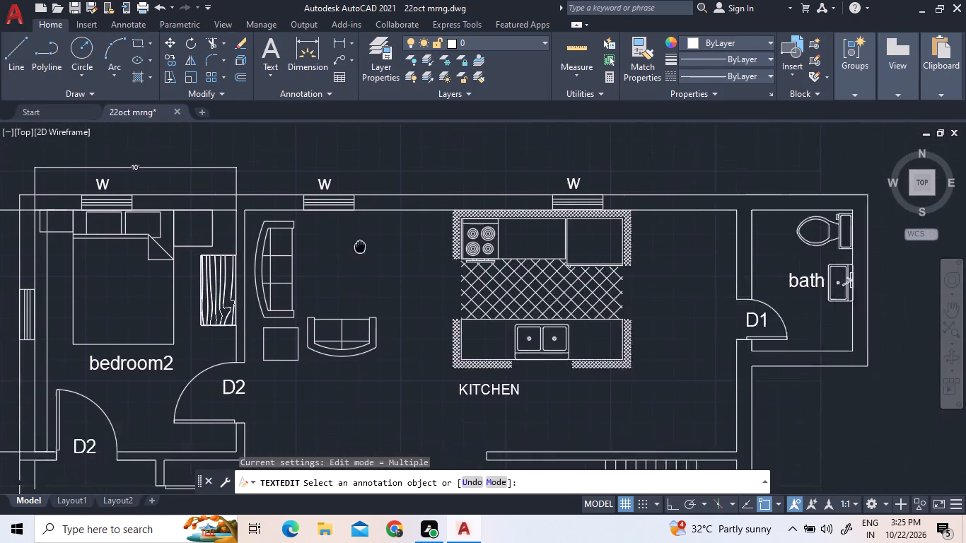
Add a horizontal linear dimension for the kitchen area's inside width, from bedroom2's east wall to the bath's west wall, placed above the north windows.
middle_click_drag(354, 245, 319, 257)
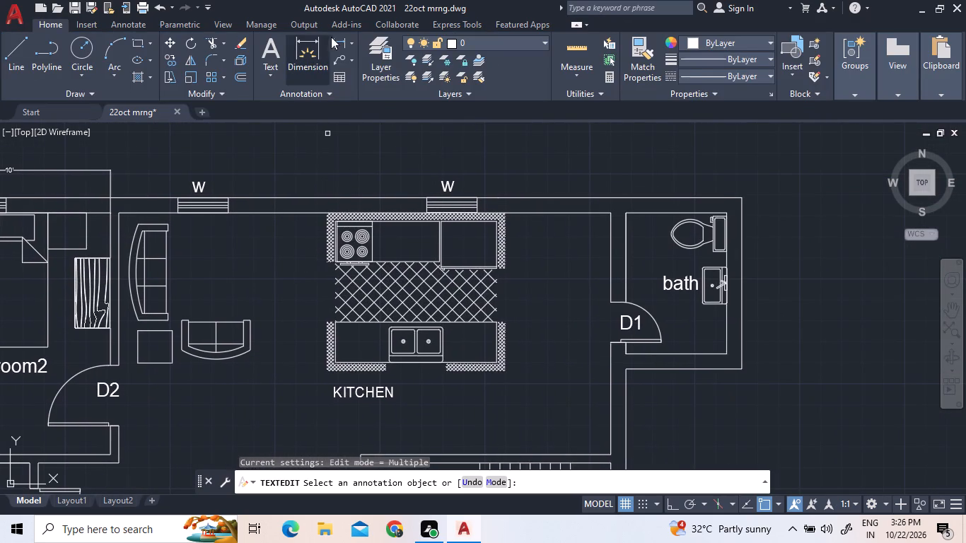
left_click(337, 41)
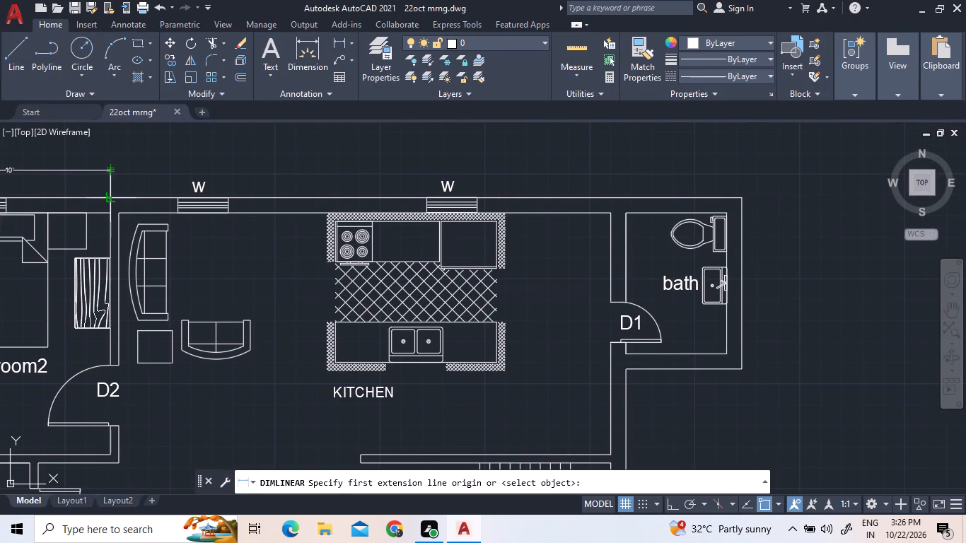
left_click(122, 214)
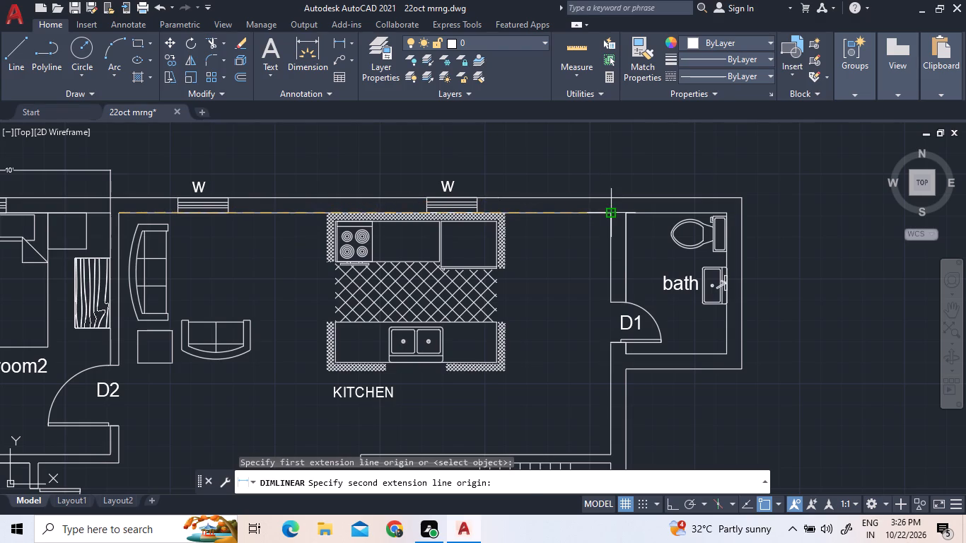
left_click(612, 211)
left_click(627, 159)
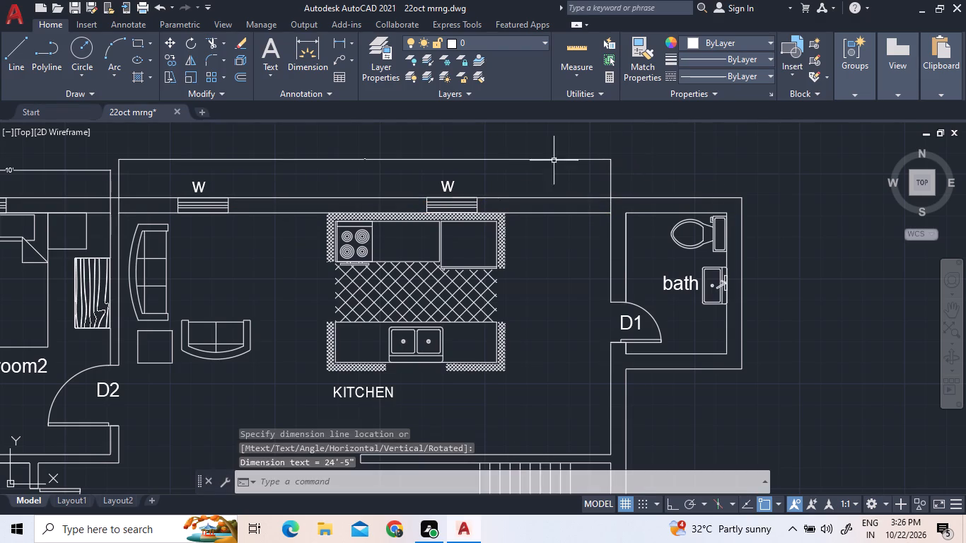
Set the text height of the kitchen area's horizontal dimension to 3".
scroll(361, 151, "up", 7)
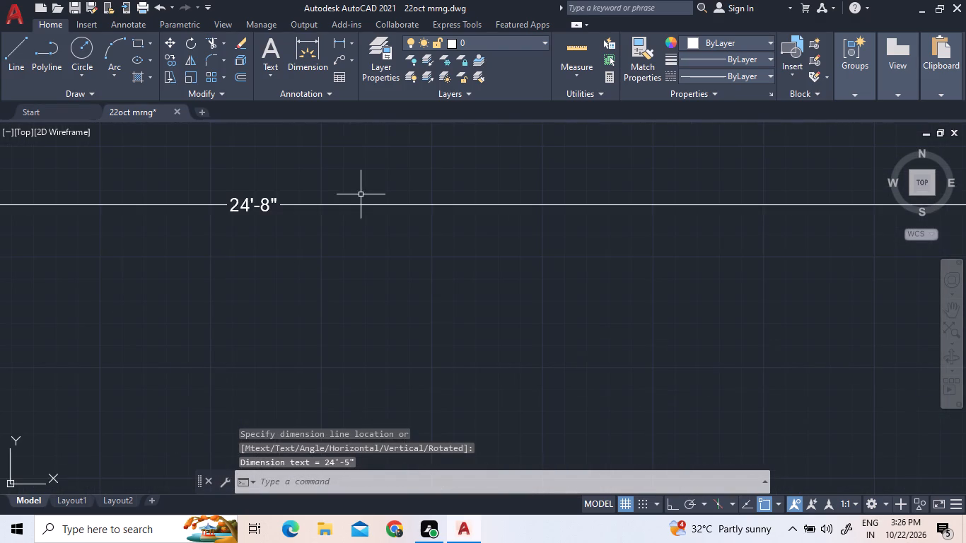
scroll(263, 198, "up", 3)
left_click(284, 248)
left_click(272, 239)
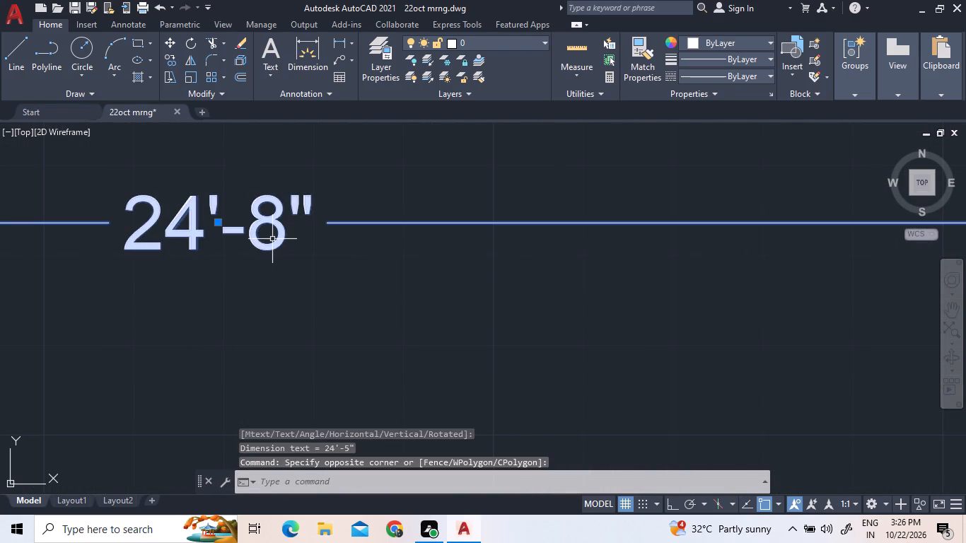
triple_click(272, 239)
left_click(272, 237)
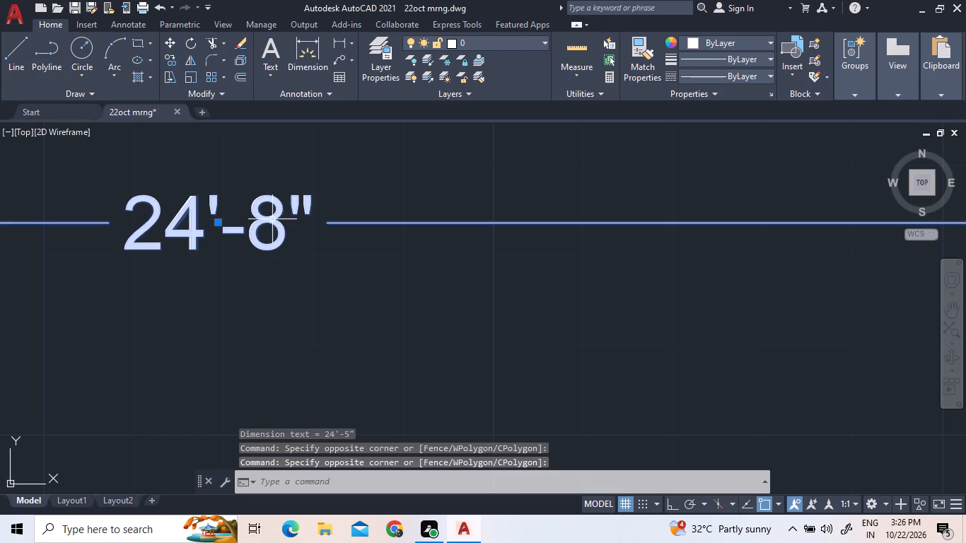
triple_click(272, 218)
triple_click(272, 218)
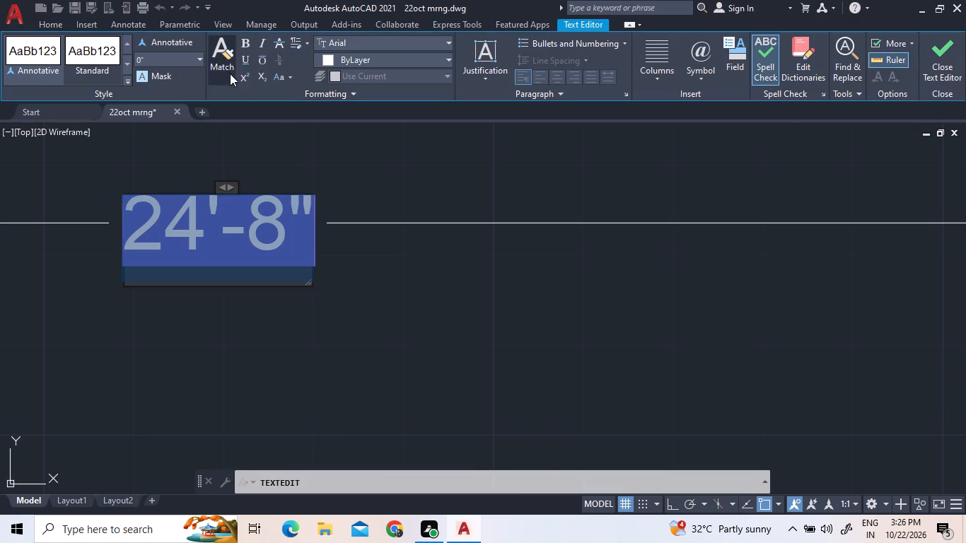
left_click(202, 59)
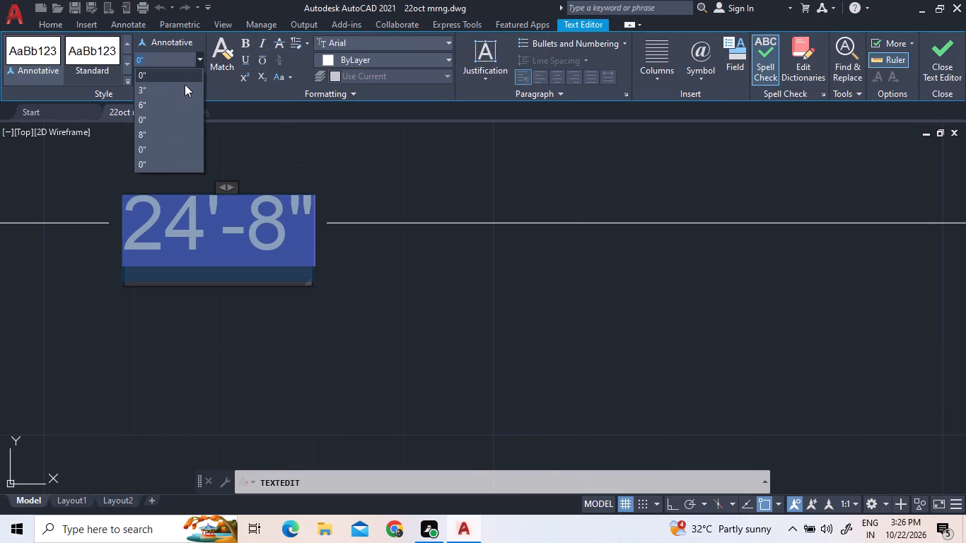
left_click(180, 88)
scroll(298, 274, "down", 7)
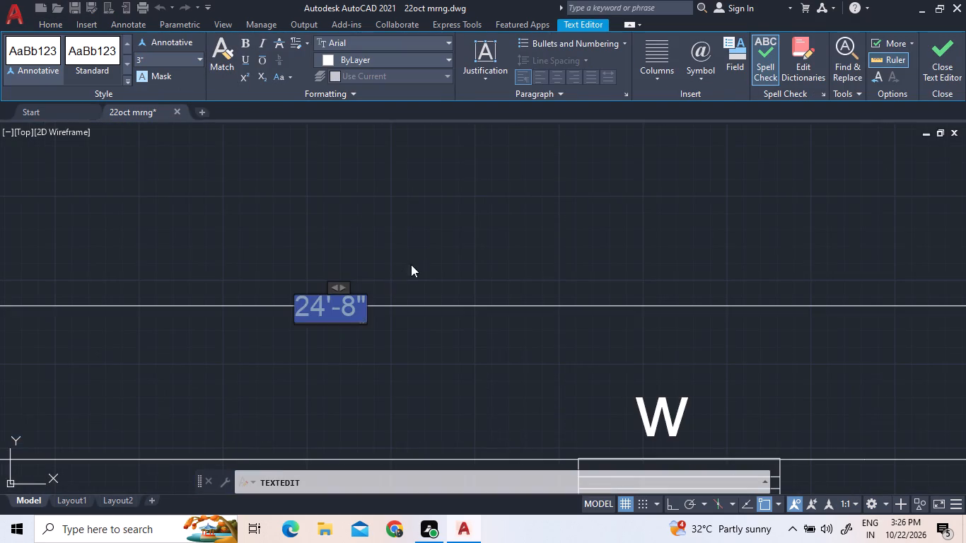
left_click(420, 259)
Add a horizontal linear dimension for the inside width of the bath beside the kitchen, placed above its north wall.
scroll(421, 262, "down", 7)
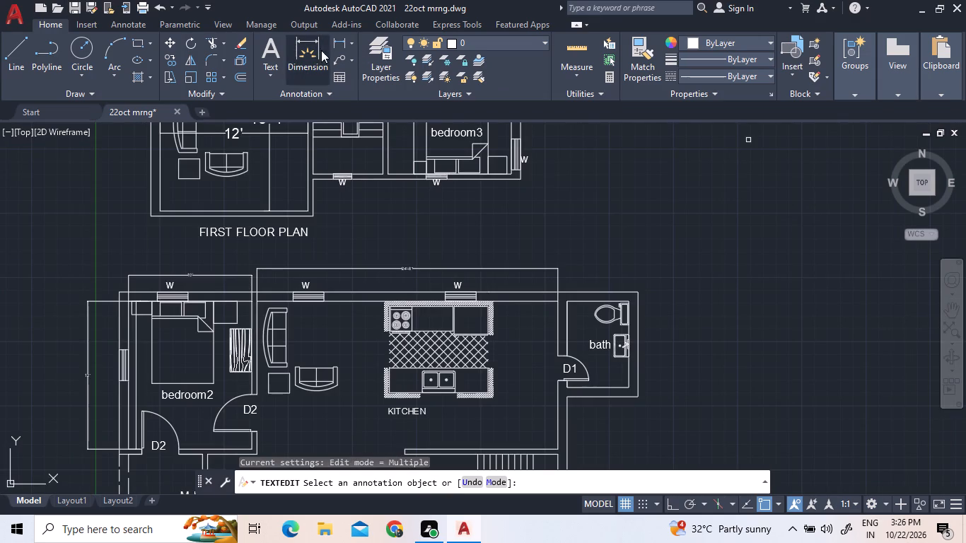
left_click(340, 40)
scroll(677, 312, "up", 3)
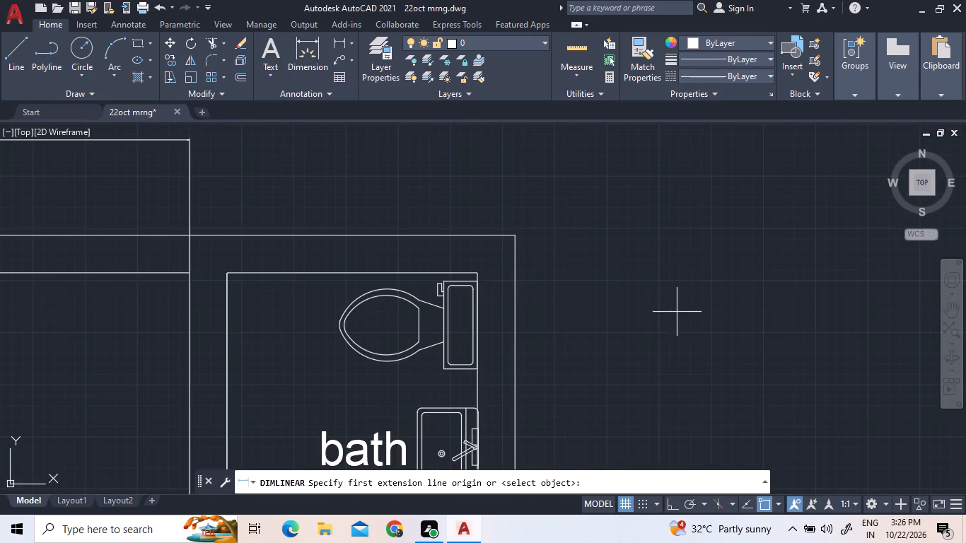
left_click(231, 273)
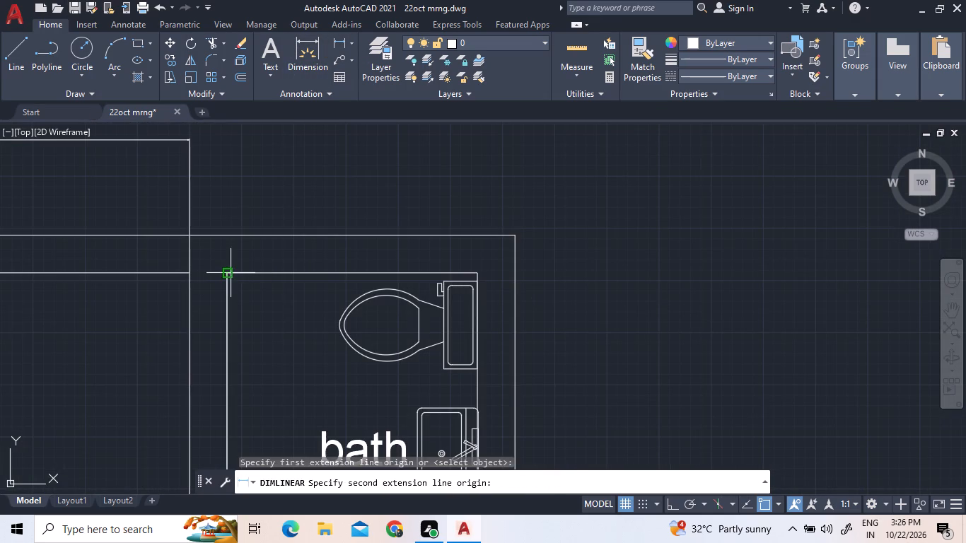
left_click(479, 273)
left_click(502, 165)
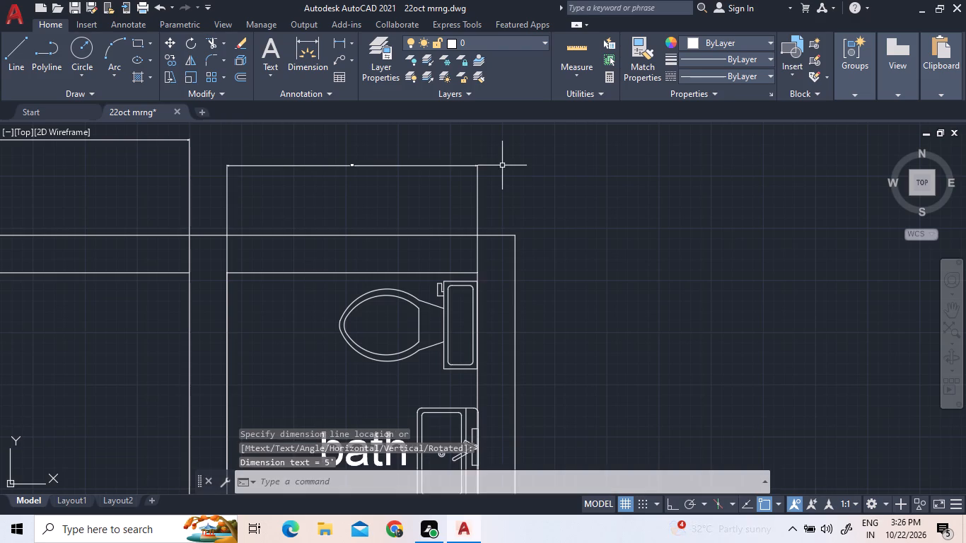
Set the text height of the bath's horizontal dimension to 3".
scroll(330, 156, "up", 4)
scroll(390, 185, "up", 4)
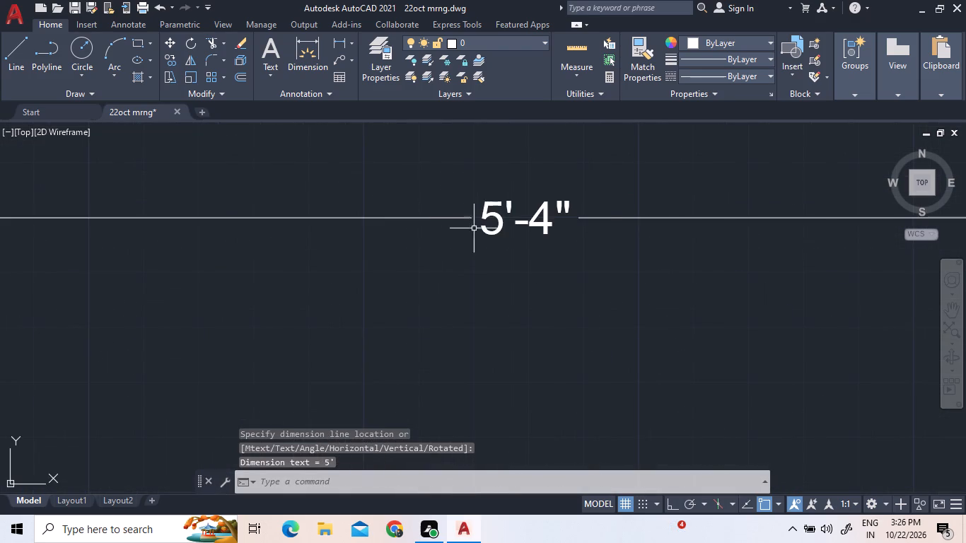
scroll(507, 233, "up", 4)
left_click(472, 210)
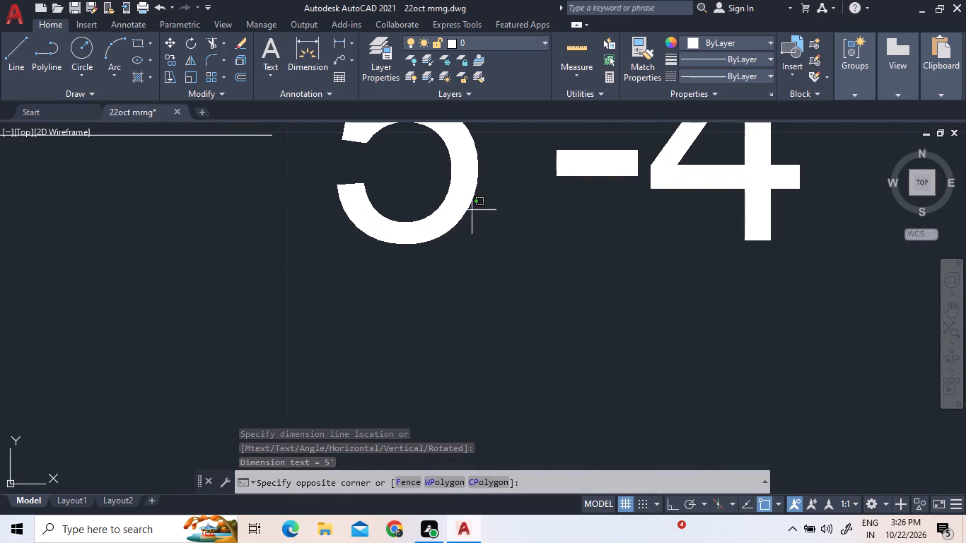
left_click(421, 175)
triple_click(469, 183)
left_click(469, 184)
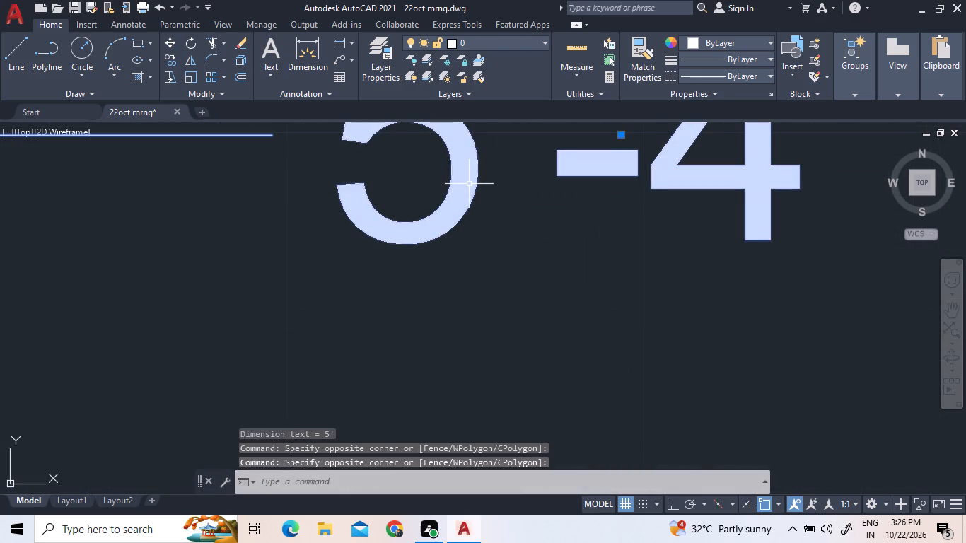
scroll(475, 181, "down", 4)
triple_click(467, 166)
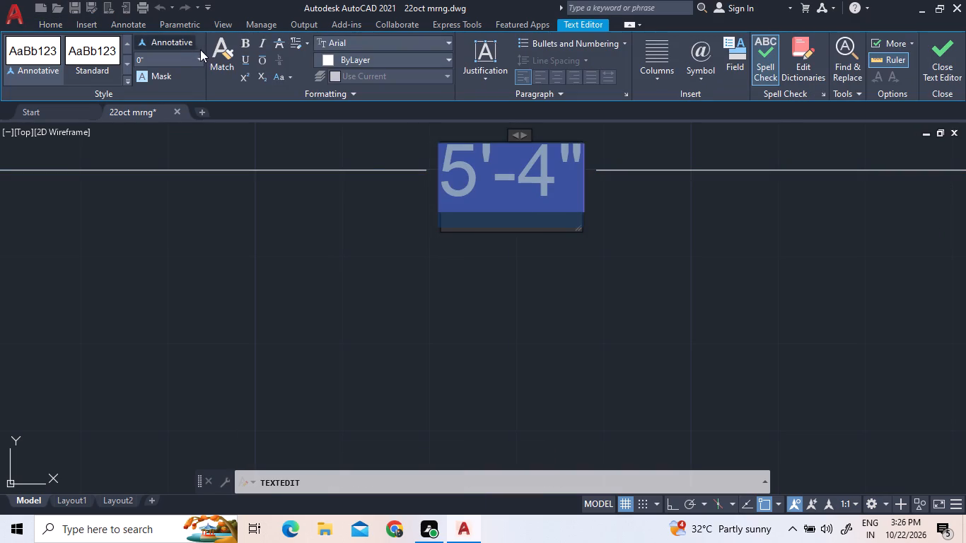
left_click(197, 56)
left_click(176, 92)
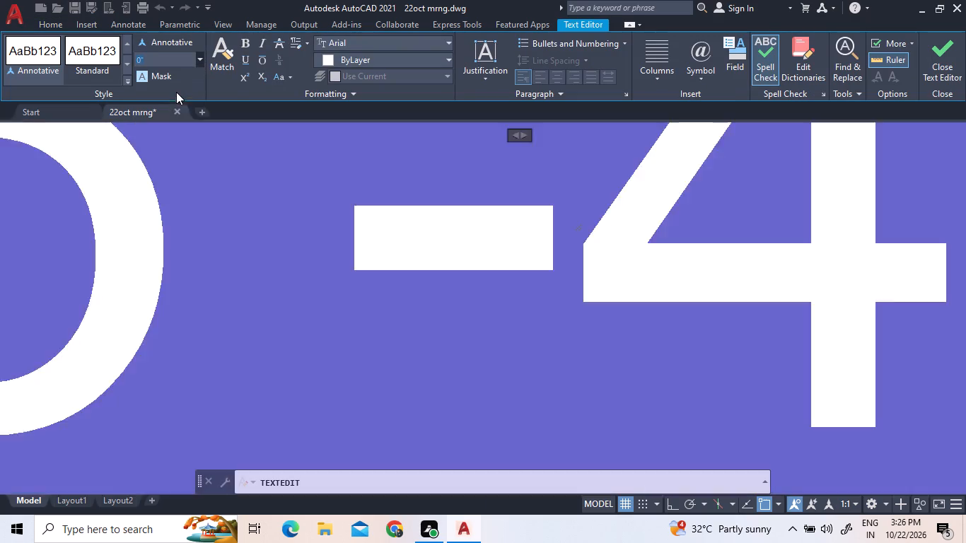
scroll(332, 271, "down", 4)
scroll(359, 330, "down", 3)
left_click(439, 182)
Add a vertical linear dimension along the dashed west edge of the entrance area outside the main door, placed west of it.
scroll(450, 199, "down", 5)
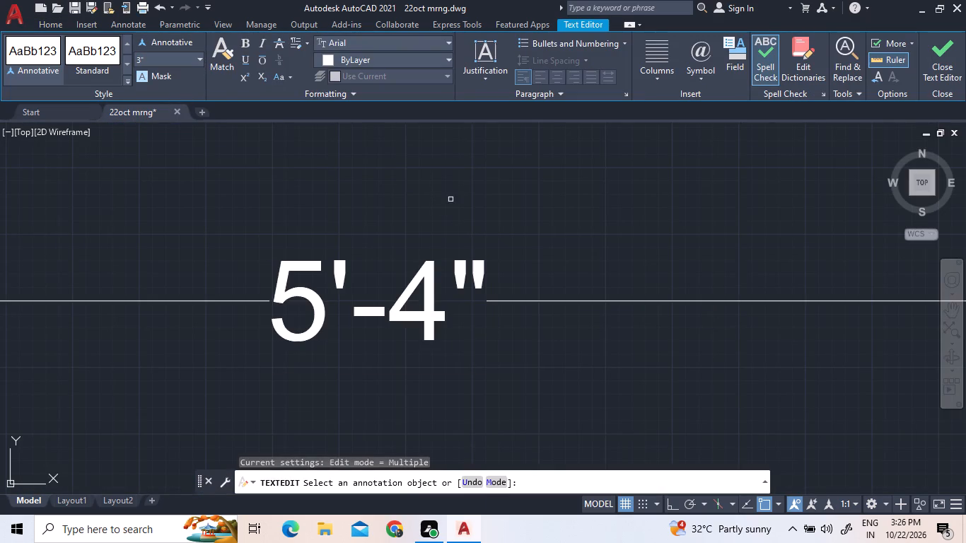
scroll(453, 205, "down", 10)
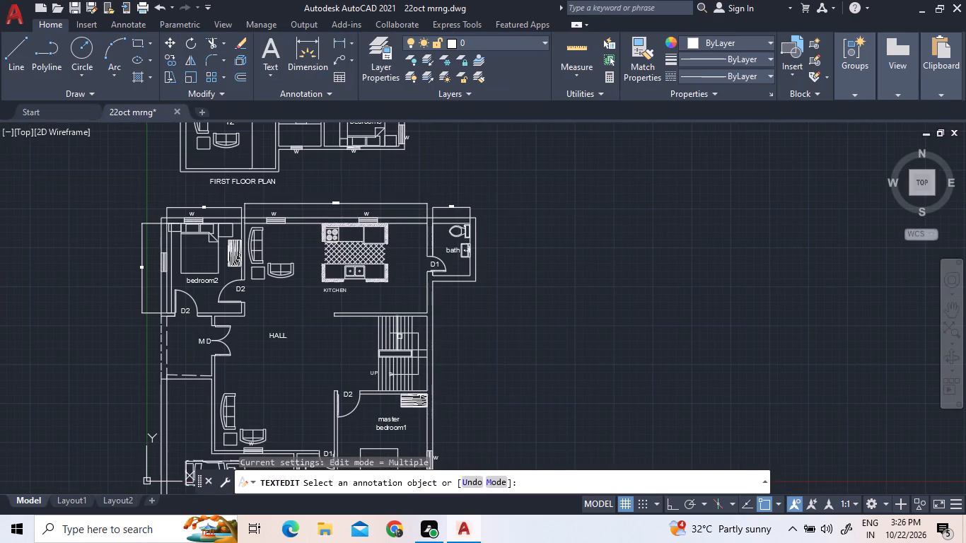
left_click(340, 36)
scroll(173, 325, "up", 3)
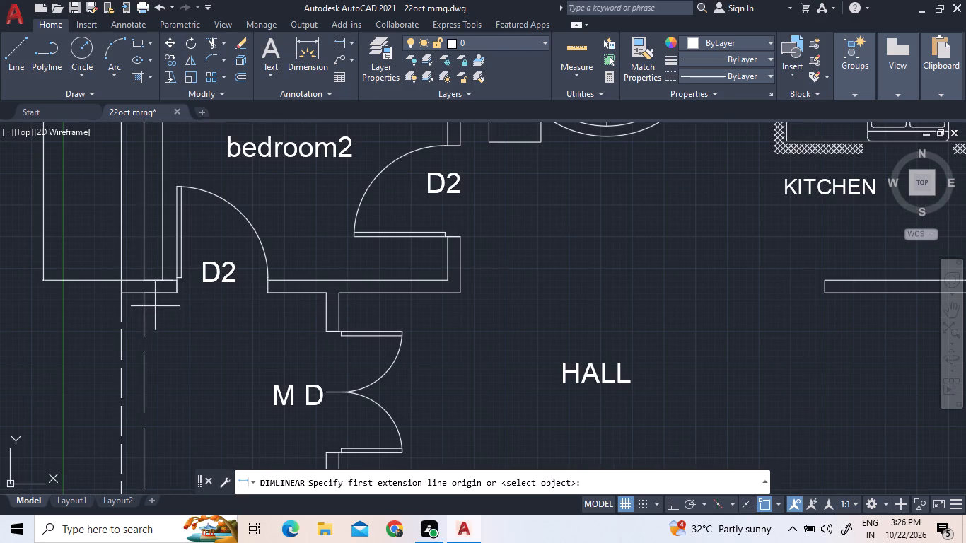
left_click_drag(142, 296, 143, 303)
scroll(156, 352, "down", 3)
scroll(157, 395, "up", 4)
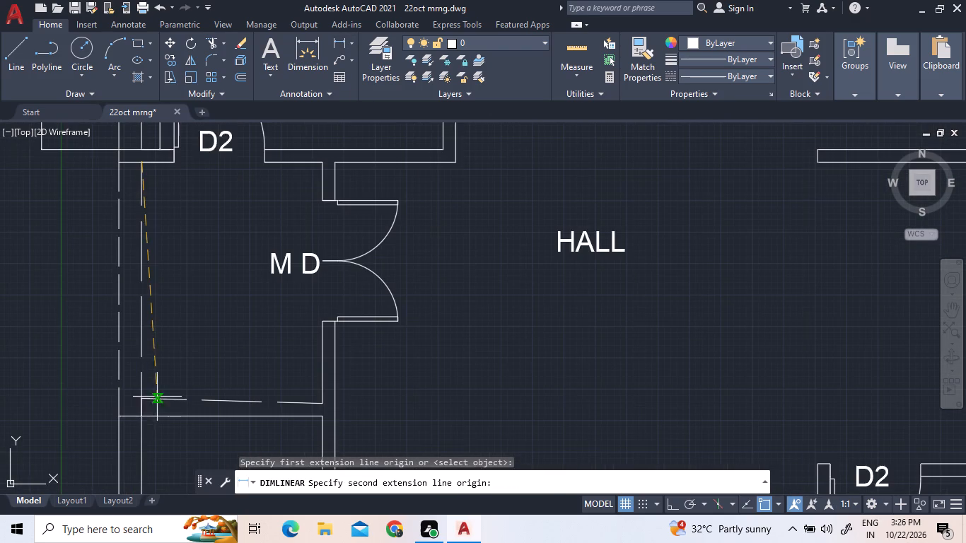
left_click(140, 411)
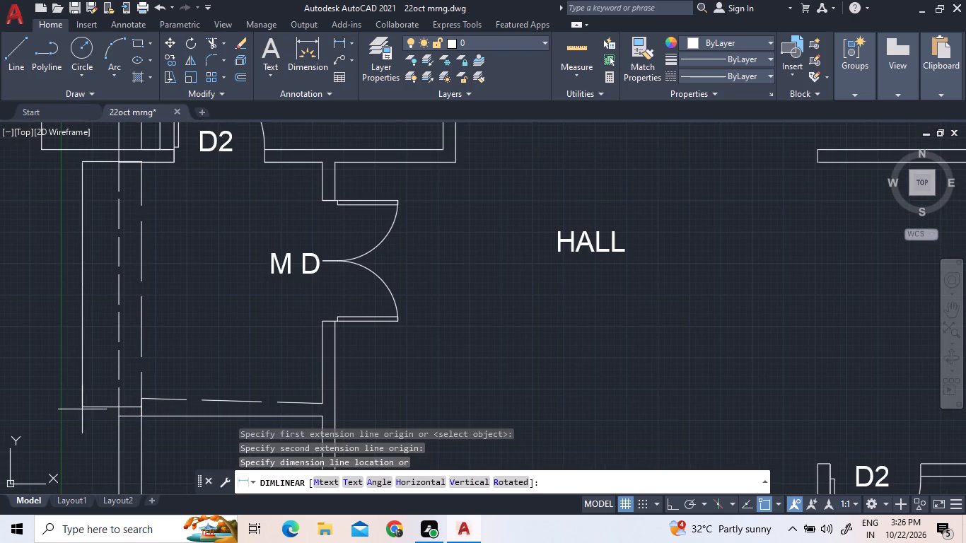
left_click(57, 407)
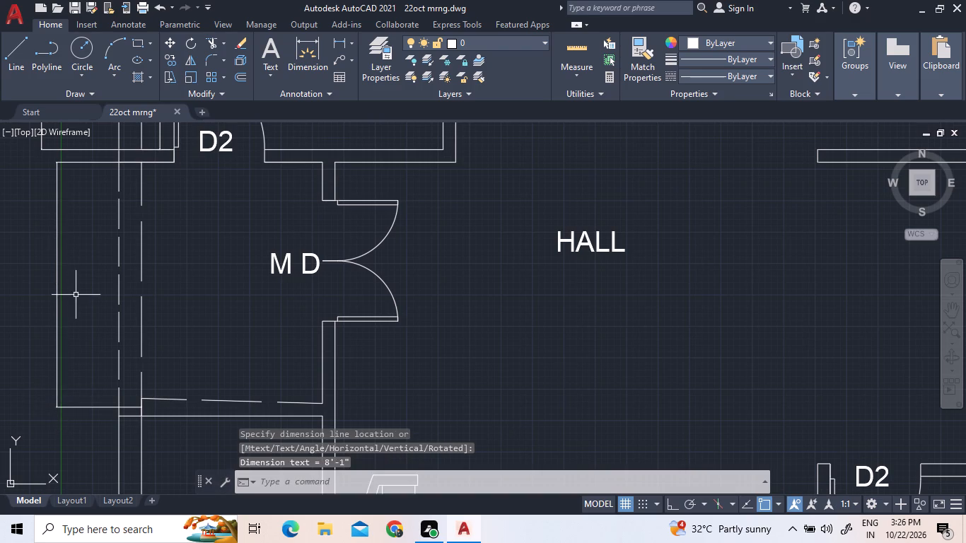
Set the text height of the entrance area's vertical dimension to 3".
scroll(40, 295, "up", 4)
scroll(103, 249, "up", 4)
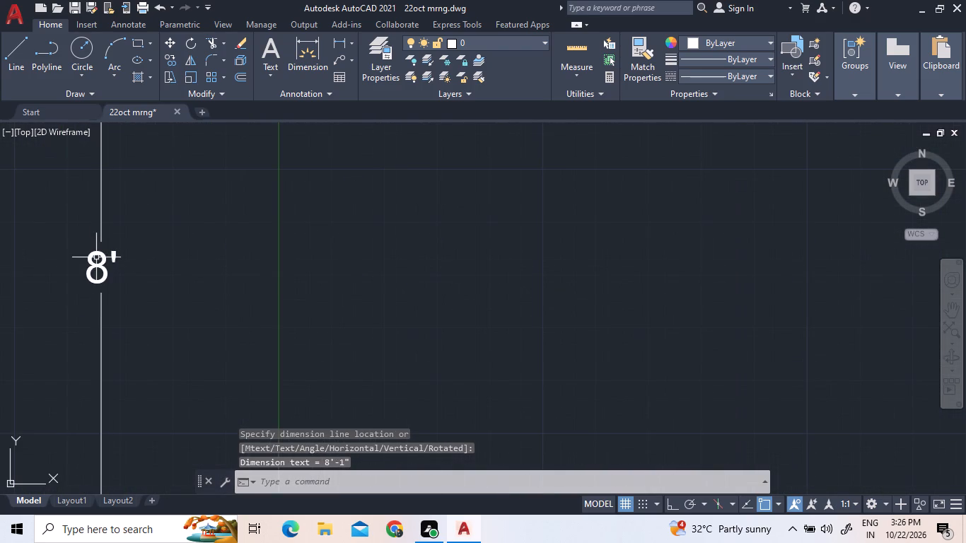
triple_click(95, 255)
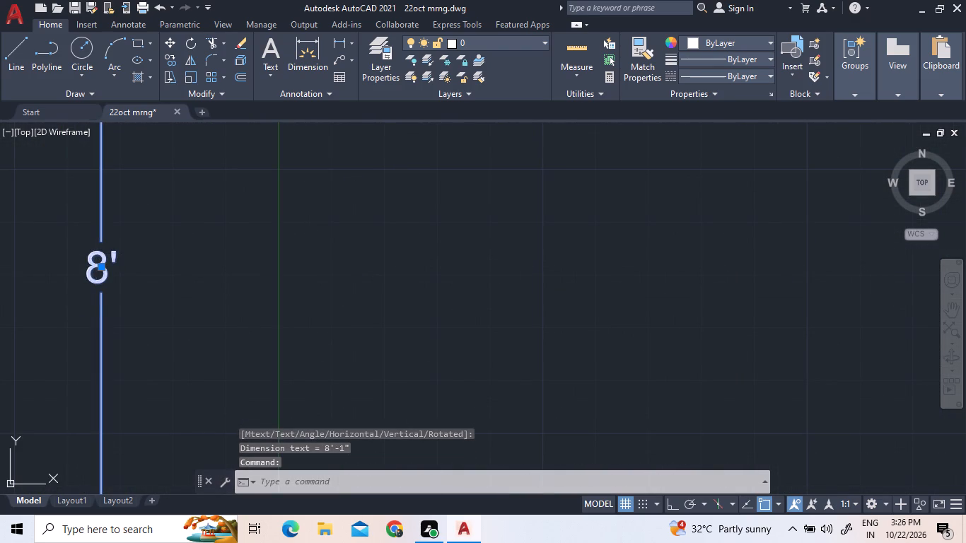
left_click(95, 254)
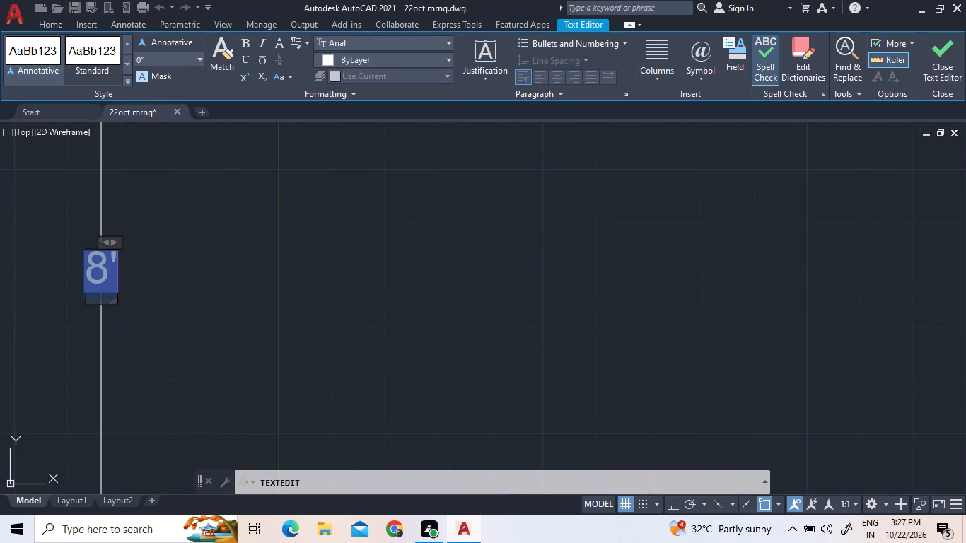
left_click(204, 62)
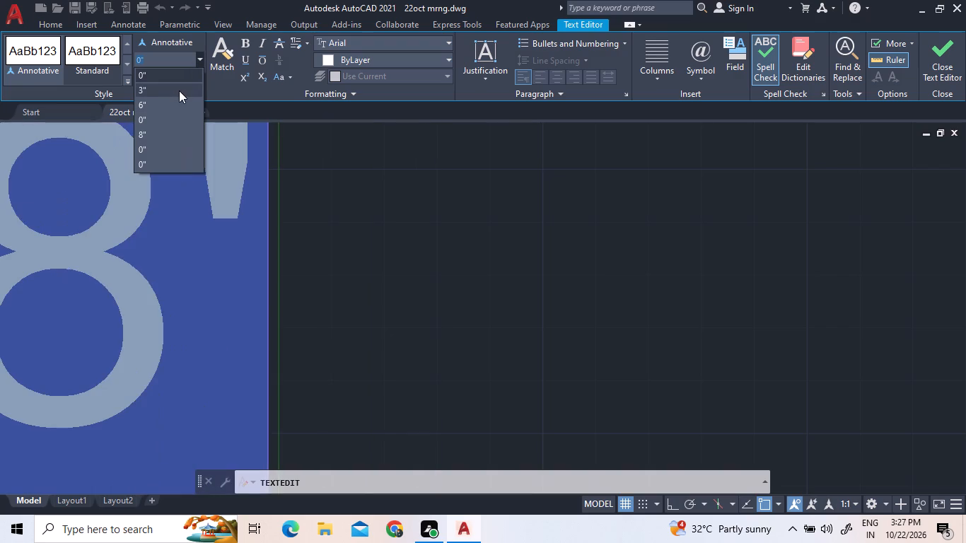
left_click(179, 90)
scroll(378, 262, "down", 4)
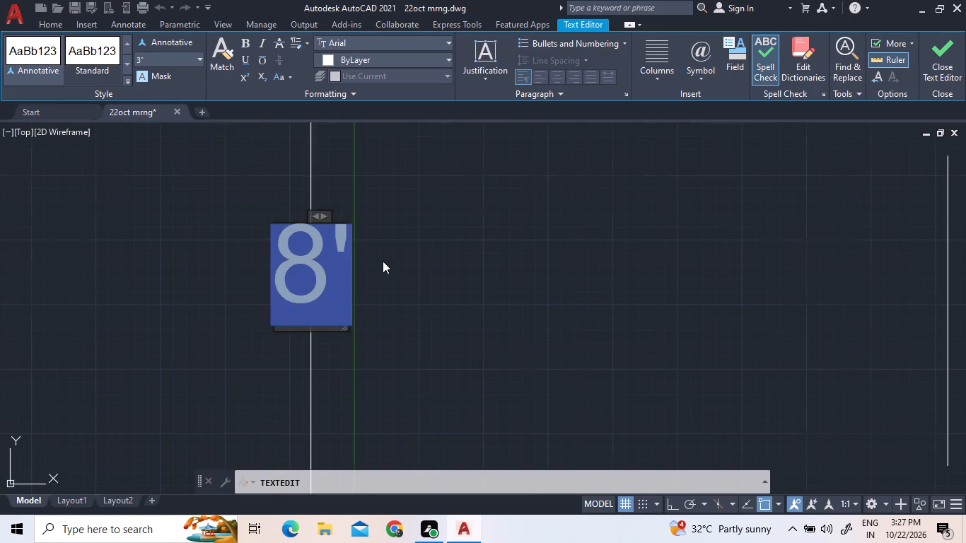
scroll(400, 257, "down", 3)
left_click(474, 237)
Add a vertical linear dimension for the hall's outer west wall from the entrance area to its corner by the car, placed outside the west boundary wall.
scroll(474, 237, "down", 6)
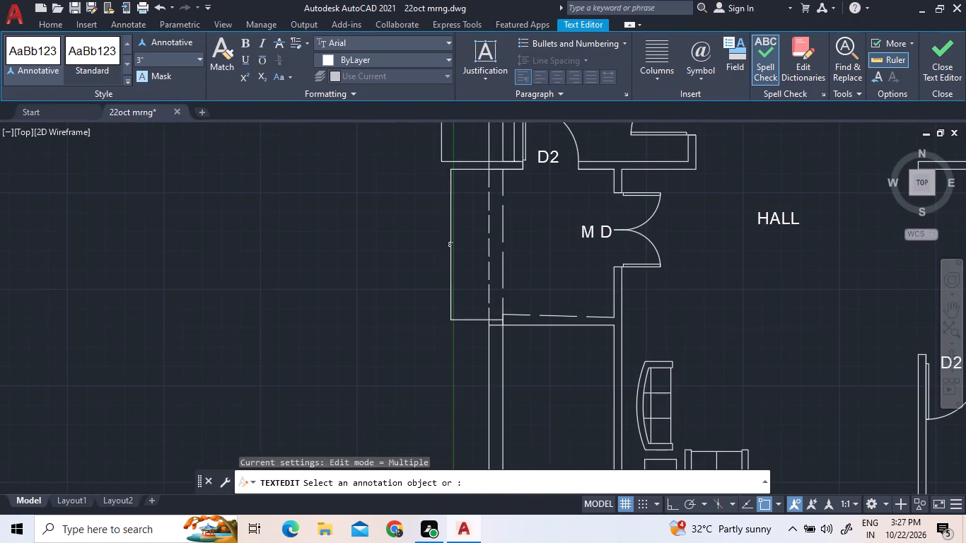
scroll(560, 256, "up", 2)
middle_click_drag(515, 250, 313, 91)
scroll(366, 199, "down", 1)
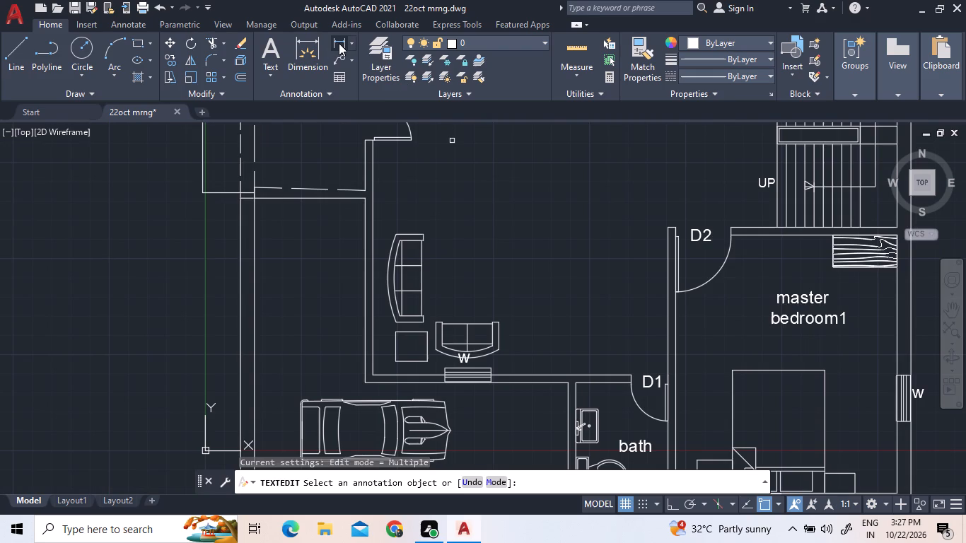
left_click(339, 43)
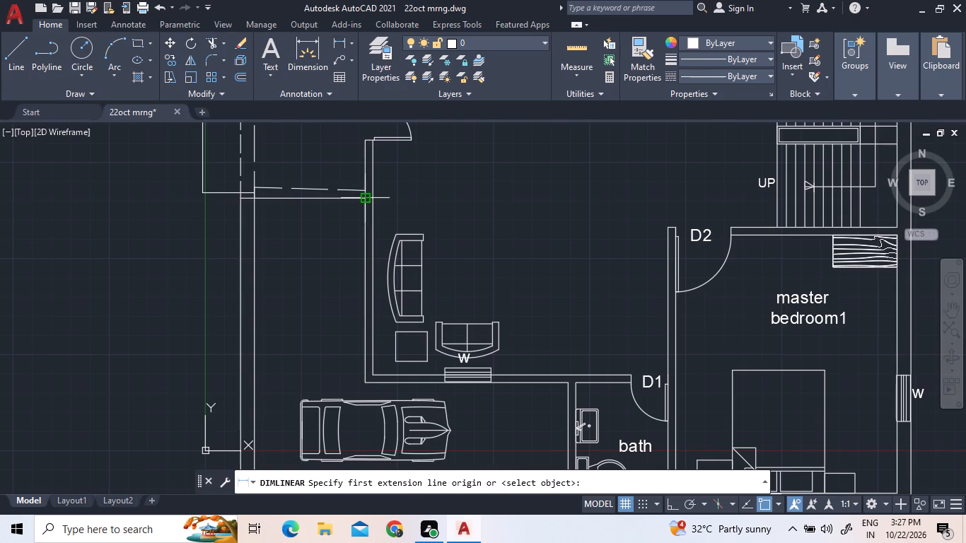
left_click(364, 200)
left_click(366, 383)
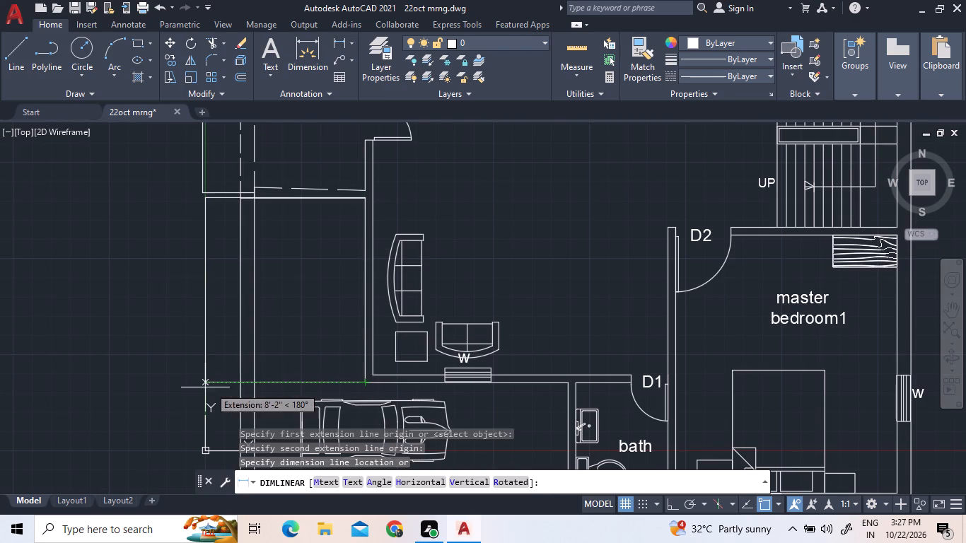
left_click(205, 387)
scroll(206, 297, "up", 5)
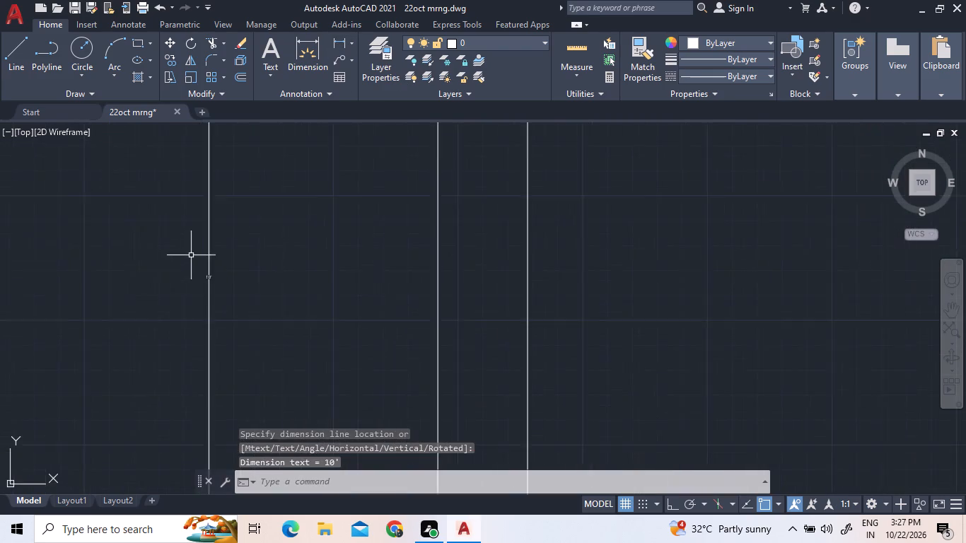
Set the text height of the vertical dimension for the hall's outer west wall to 3".
scroll(192, 256, "up", 1)
scroll(214, 319, "up", 5)
left_click(454, 286)
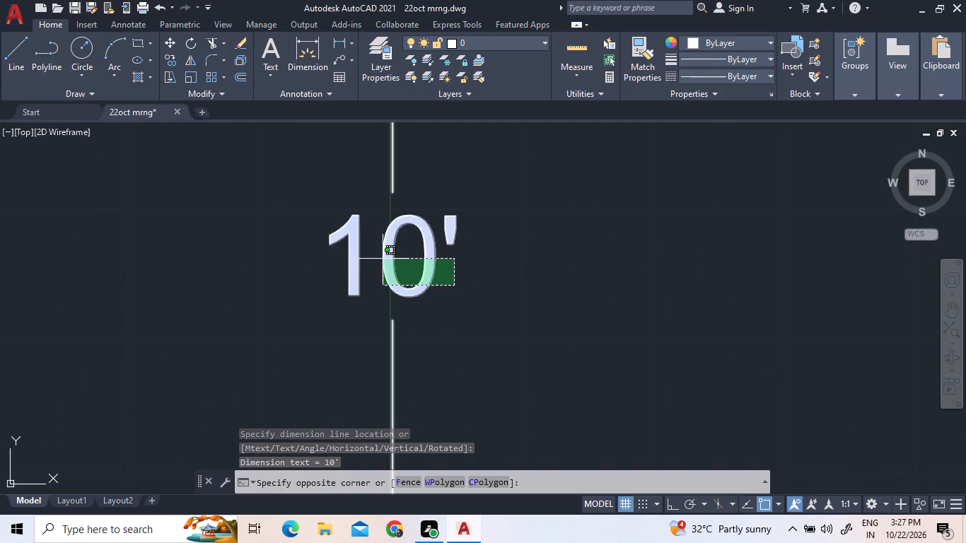
triple_click(383, 259)
double_click(383, 259)
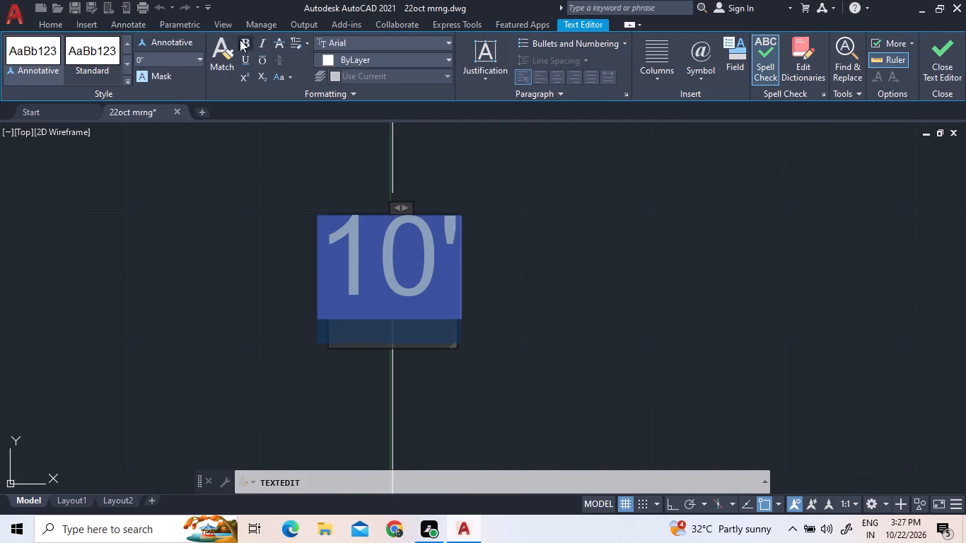
left_click(203, 54)
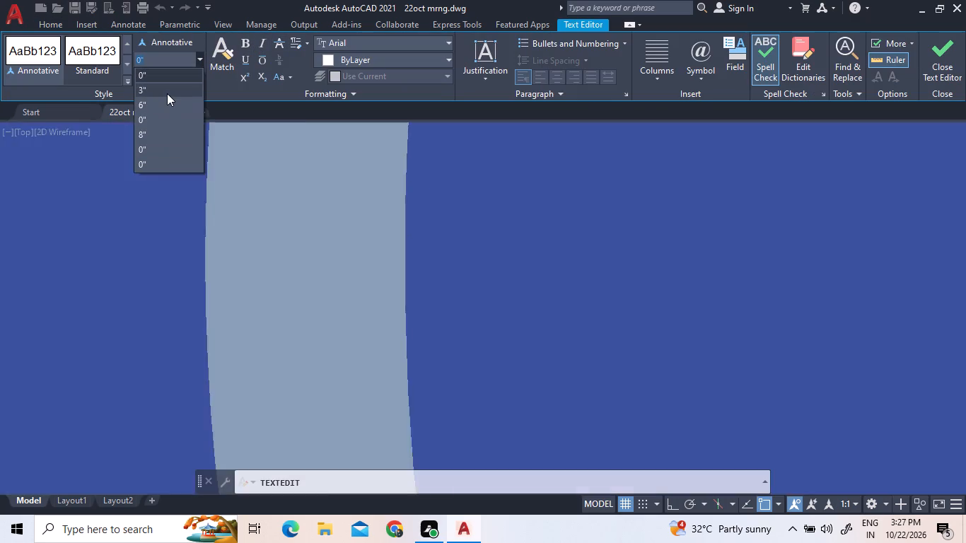
left_click(167, 93)
scroll(262, 188, "down", 9)
left_click(456, 256)
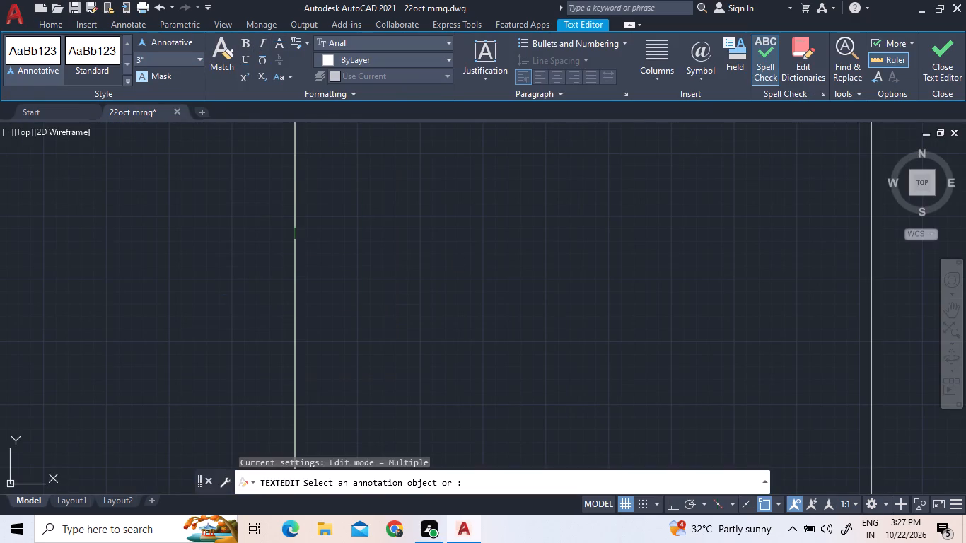
Add a vertical linear dimension between the inner northeast and southeast corners of master bedroom1, placed outside the east wall.
scroll(455, 275, "down", 13)
middle_click_drag(614, 284, 480, 296)
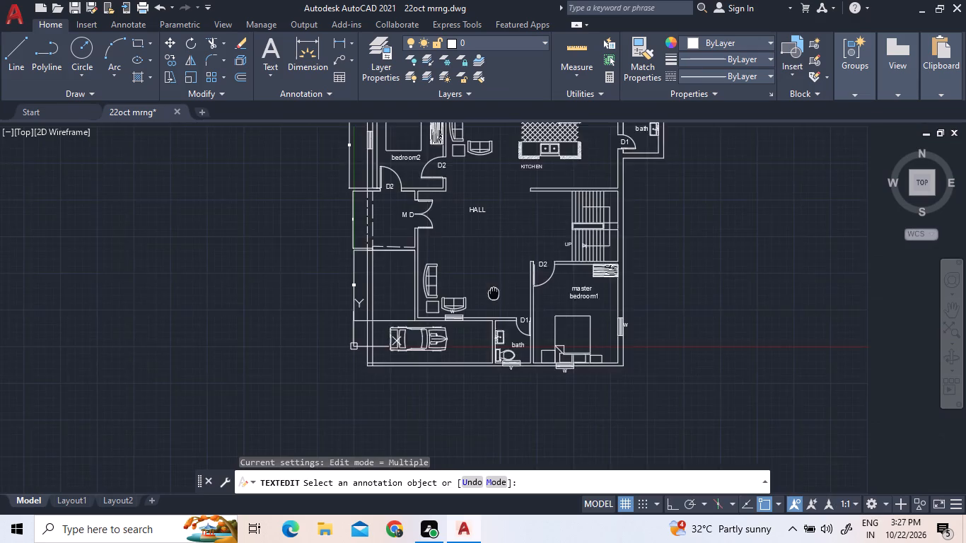
middle_click_drag(480, 296, 343, 321)
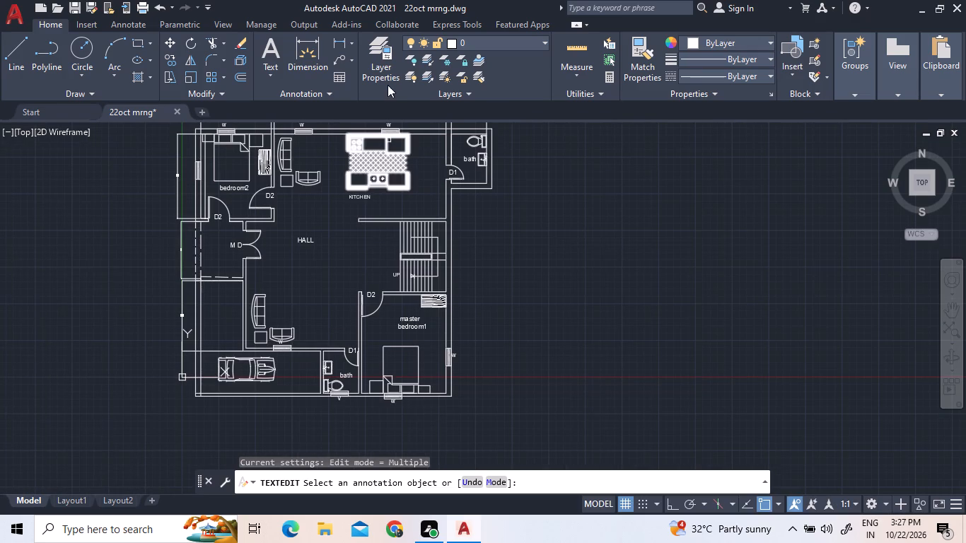
left_click(339, 40)
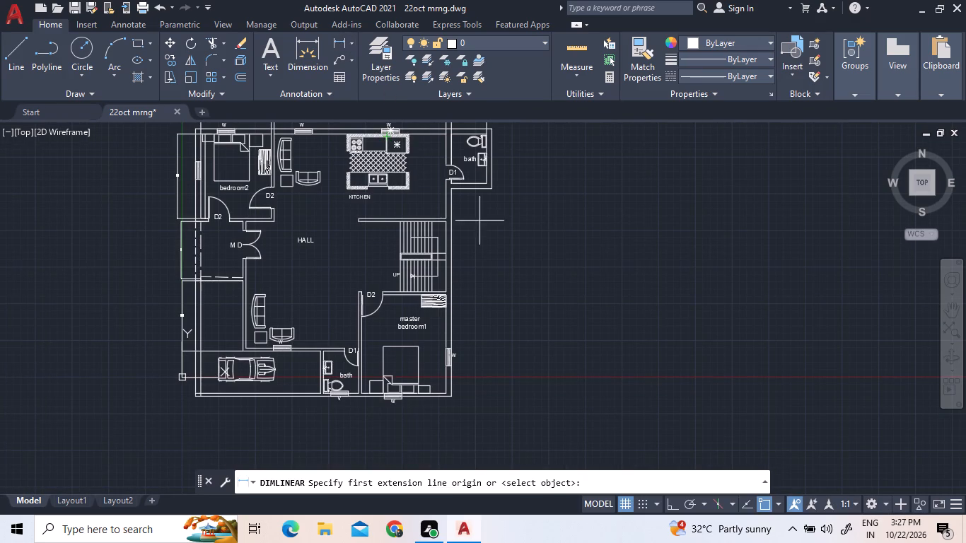
scroll(439, 310, "up", 3)
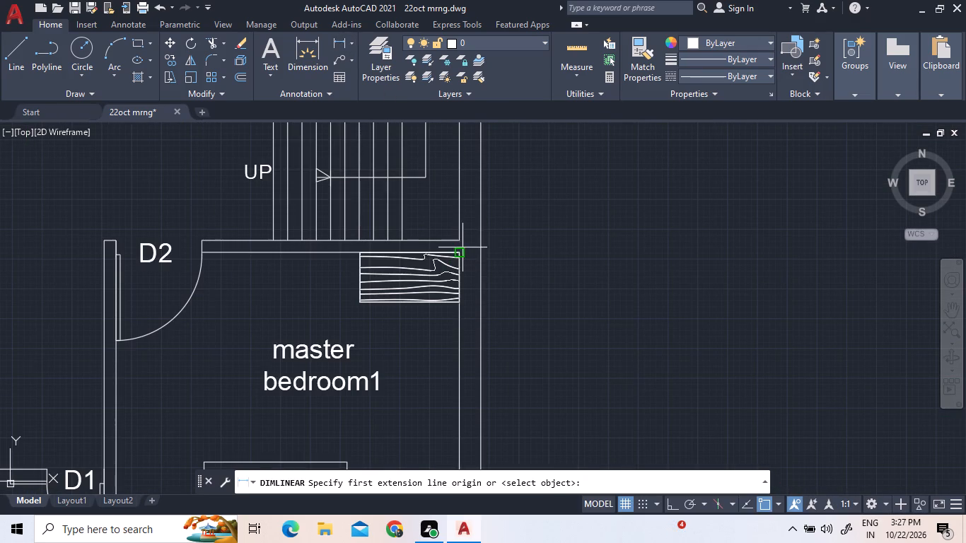
scroll(464, 257, "up", 4)
left_click(438, 240)
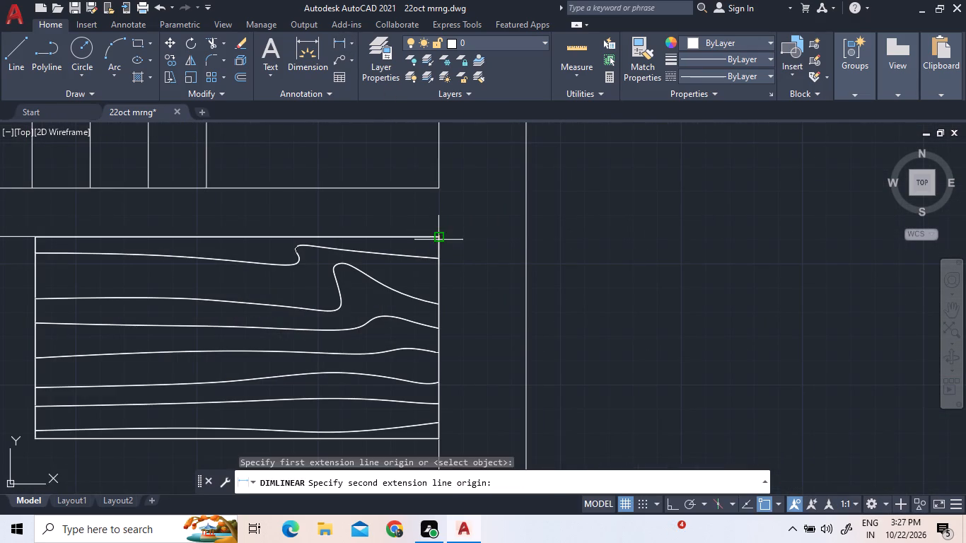
scroll(447, 301, "down", 6)
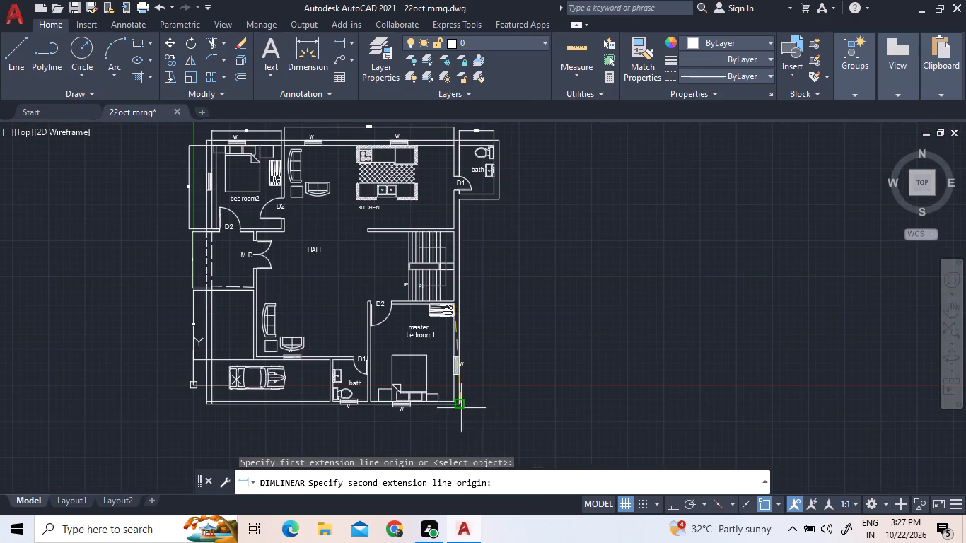
scroll(458, 410, "up", 4)
scroll(419, 339, "up", 4)
scroll(446, 372, "down", 4)
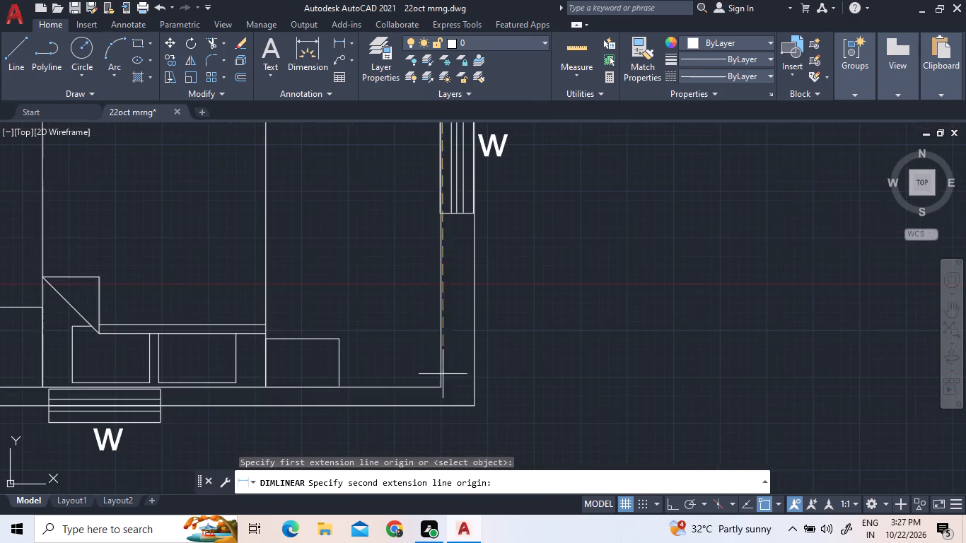
scroll(443, 390, "up", 4)
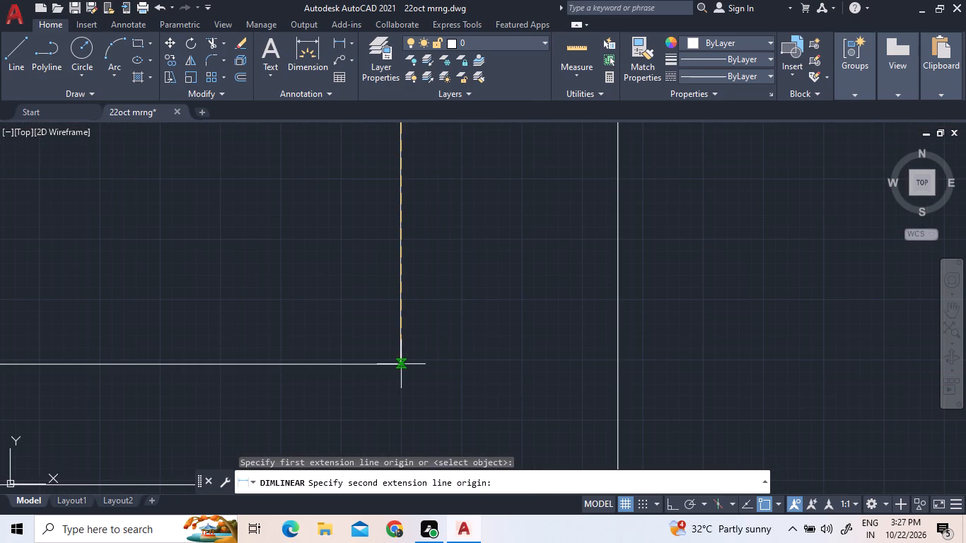
left_click(402, 365)
scroll(822, 406, "down", 7)
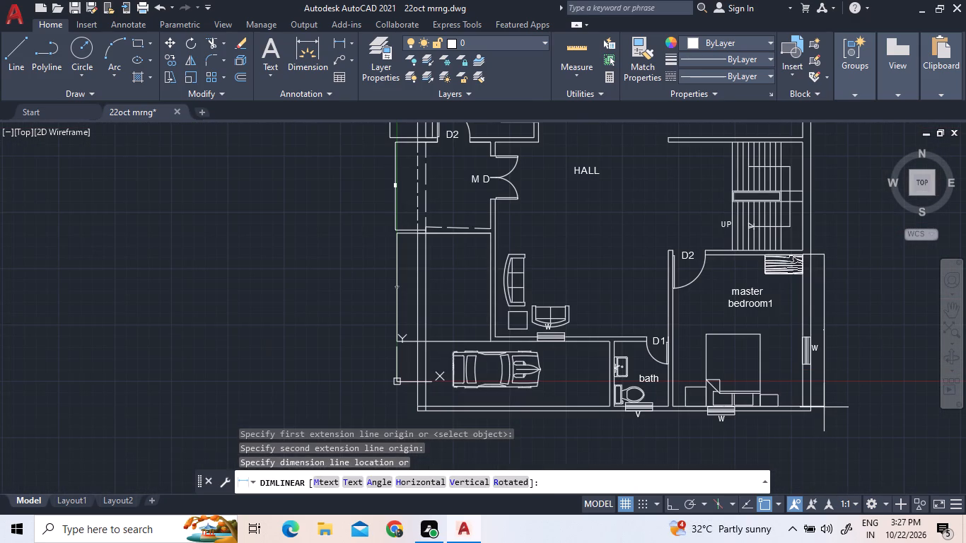
left_click(830, 407)
Set the text height of master bedroom1's vertical dimension to 3".
scroll(832, 340, "up", 4)
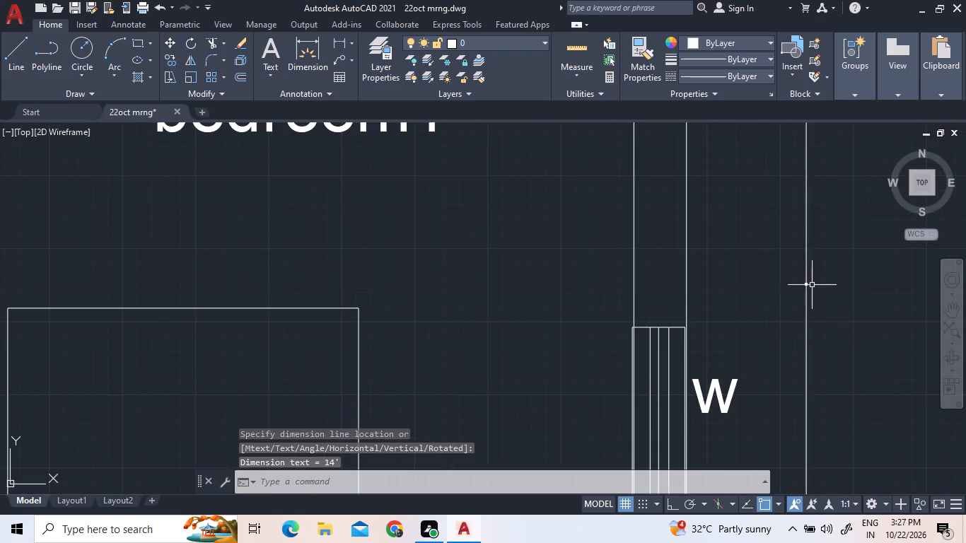
scroll(811, 285, "up", 8)
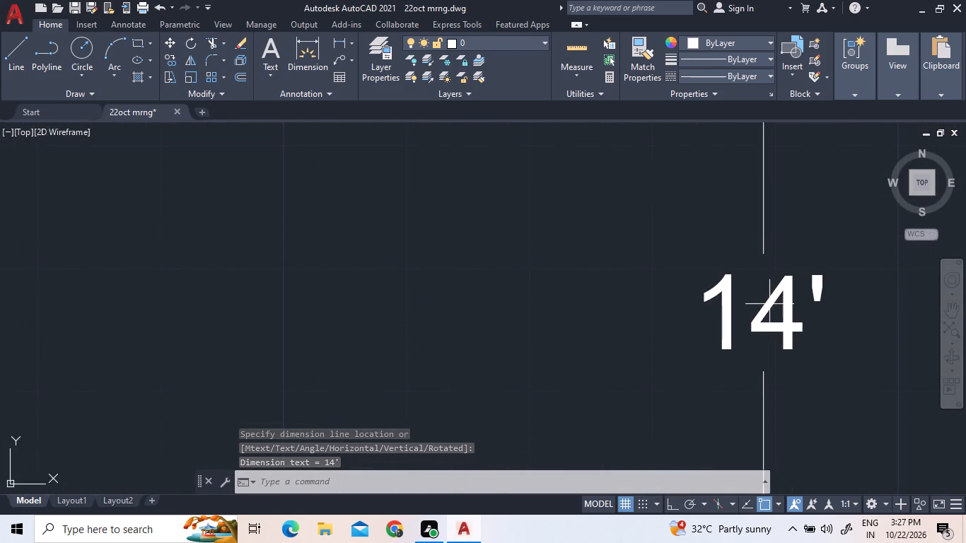
left_click(769, 304)
left_click(776, 310)
left_click(786, 308)
left_click(773, 295)
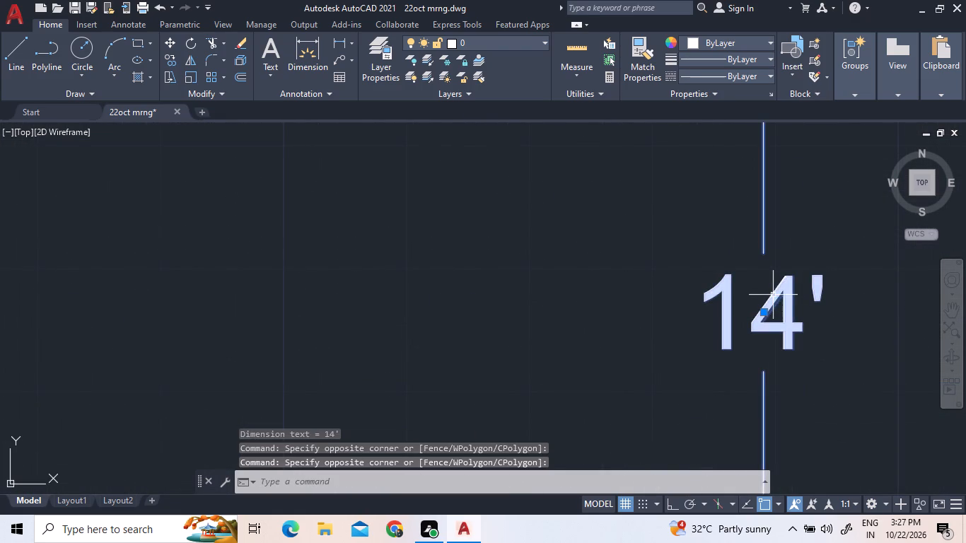
triple_click(775, 305)
left_click(776, 305)
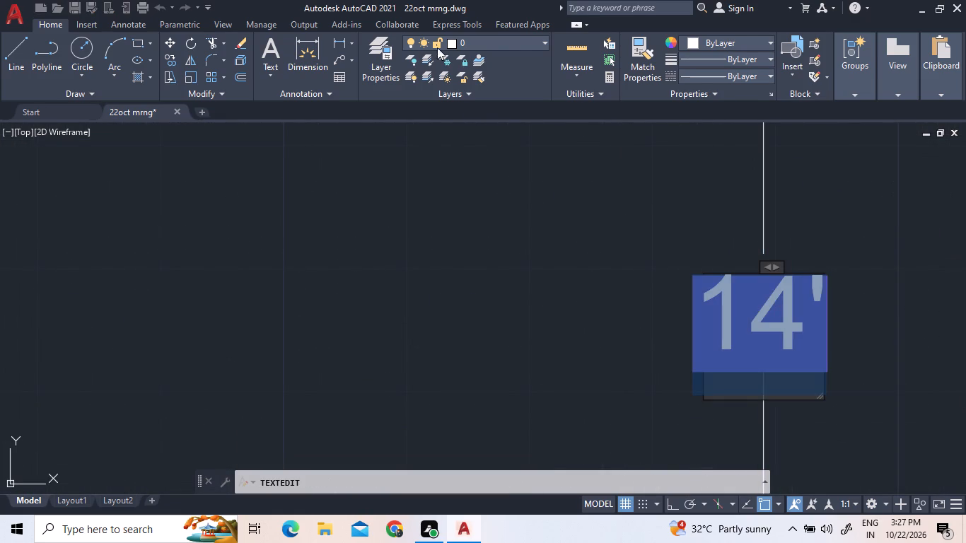
left_click(204, 59)
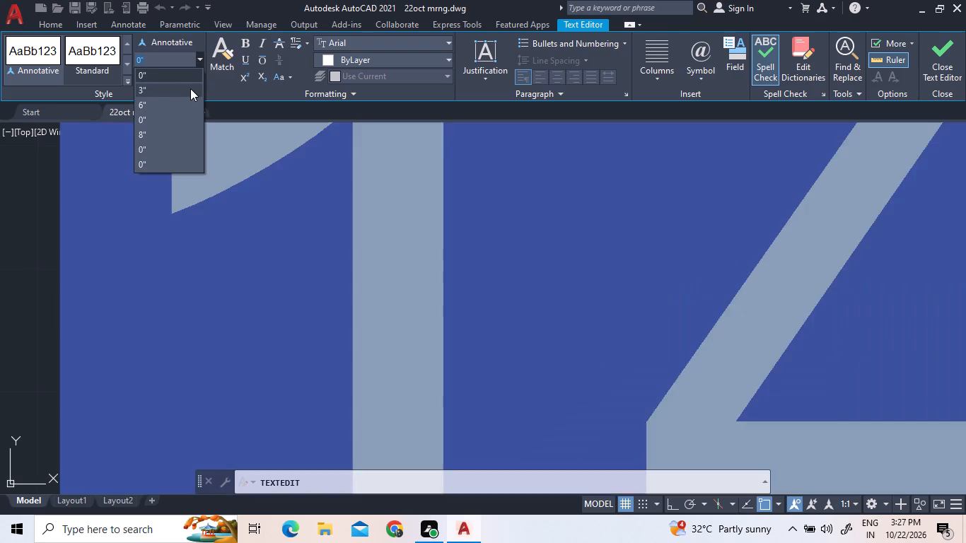
left_click(190, 88)
scroll(269, 251, "down", 8)
left_click(506, 264)
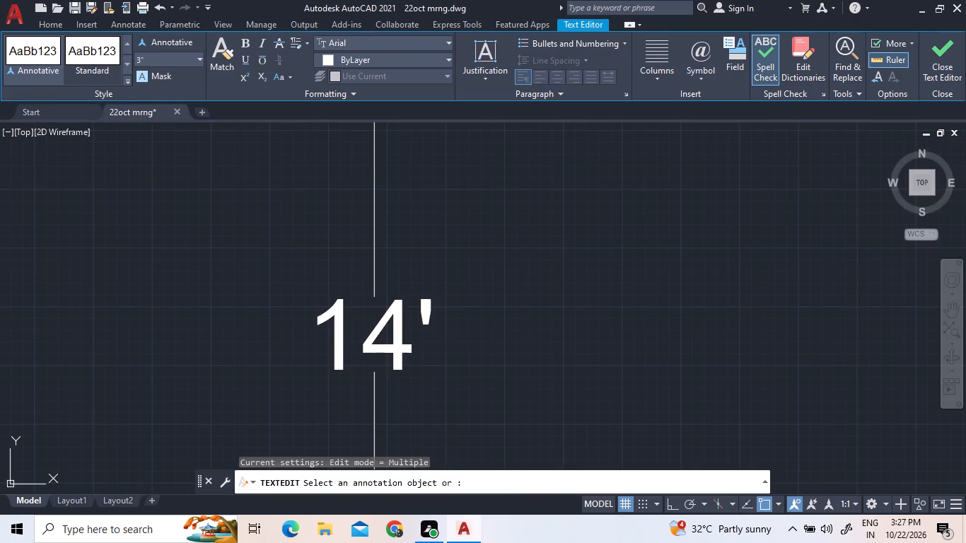
Add a horizontal linear dimension across master bedroom1 from the wall end beside door D2 to the east wall's inner corner, placed just below the wardrobe.
scroll(513, 278, "down", 9)
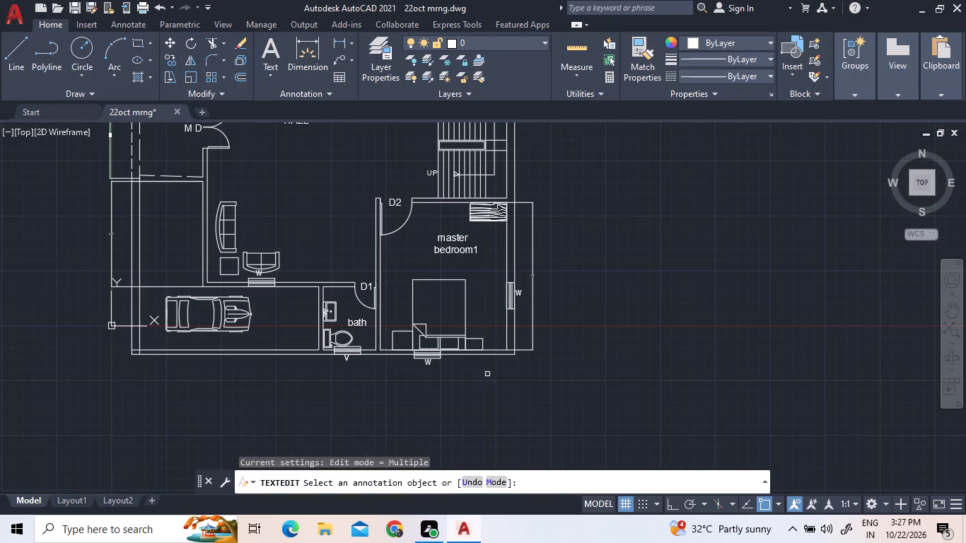
left_click(337, 42)
scroll(373, 200, "up", 5)
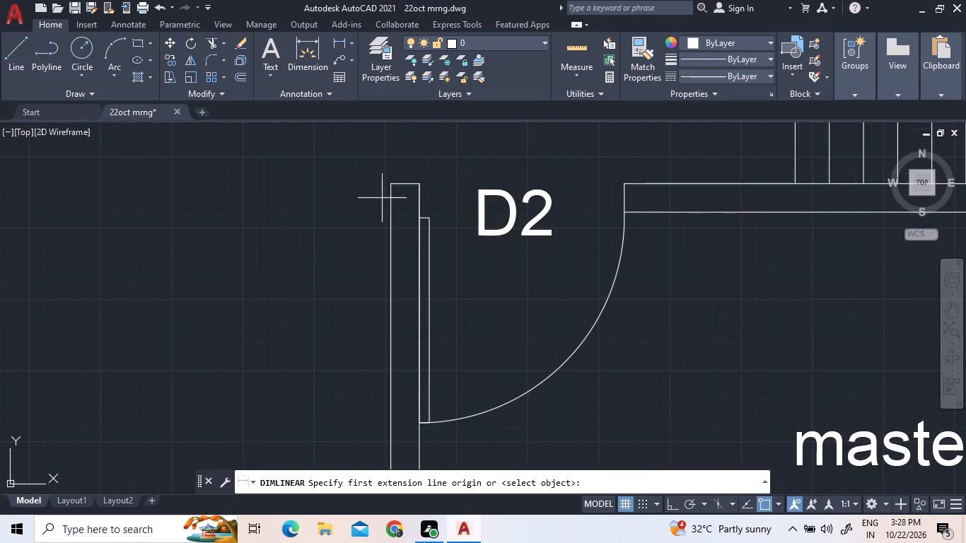
left_click(392, 187)
scroll(648, 265, "down", 4)
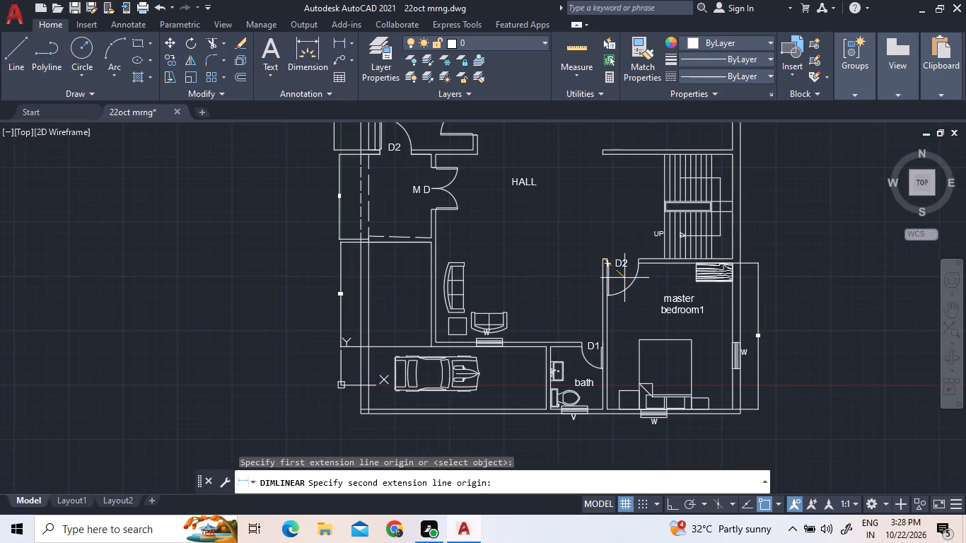
scroll(755, 250, "up", 4)
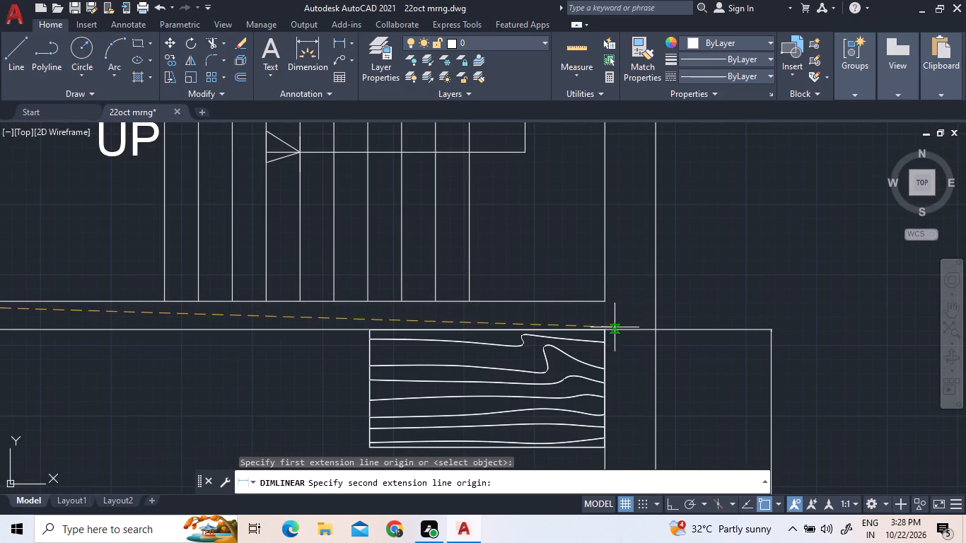
left_click(607, 329)
scroll(606, 253, "down", 4)
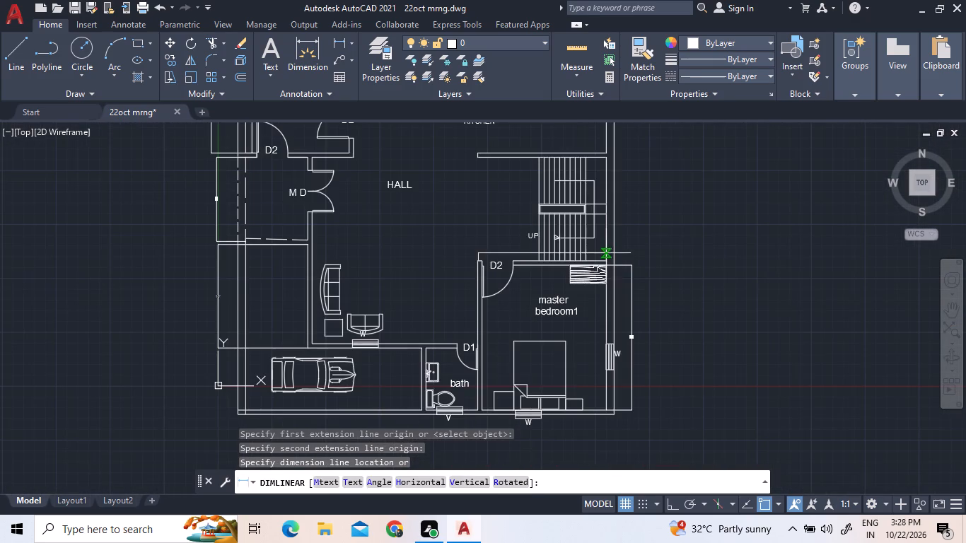
middle_click(608, 293)
scroll(526, 288, "up", 1)
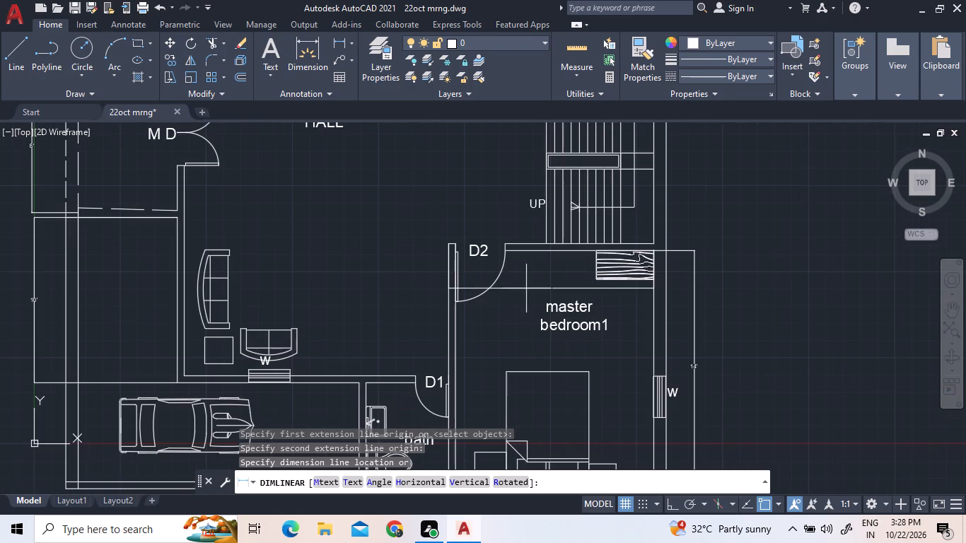
left_click(528, 287)
Set the text height of master bedroom1's horizontal dimension to 3".
scroll(535, 287, "up", 4)
scroll(600, 290, "up", 4)
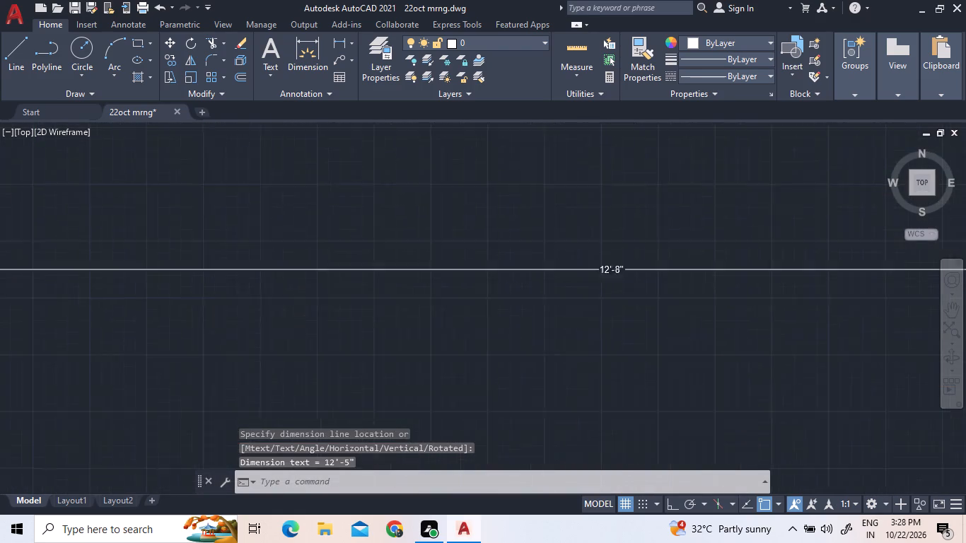
scroll(614, 262, "up", 6)
left_click(614, 262)
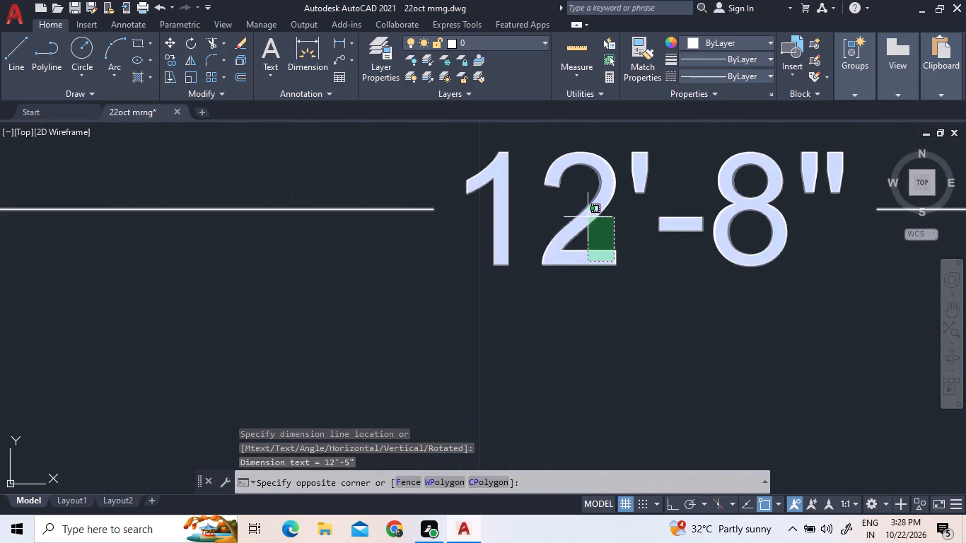
left_click(568, 215)
triple_click(590, 220)
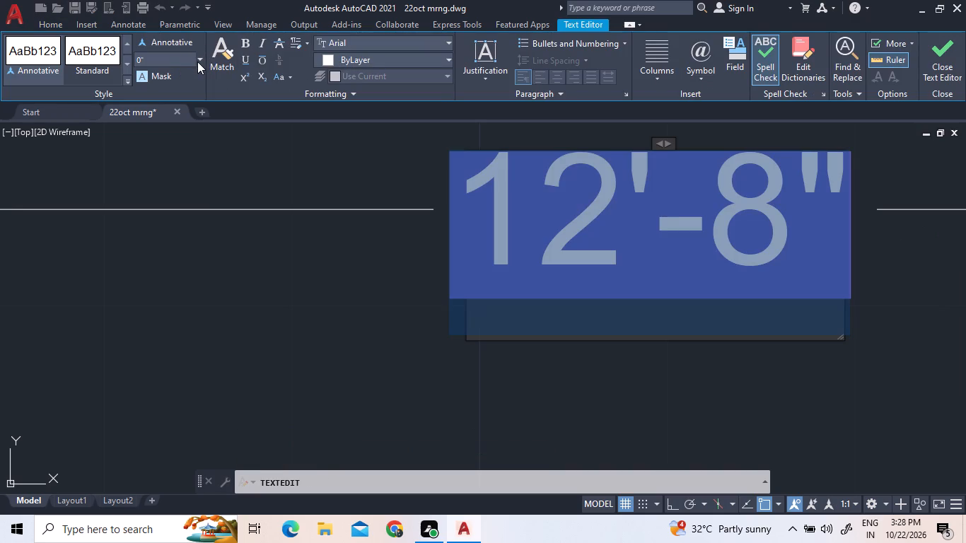
left_click(197, 62)
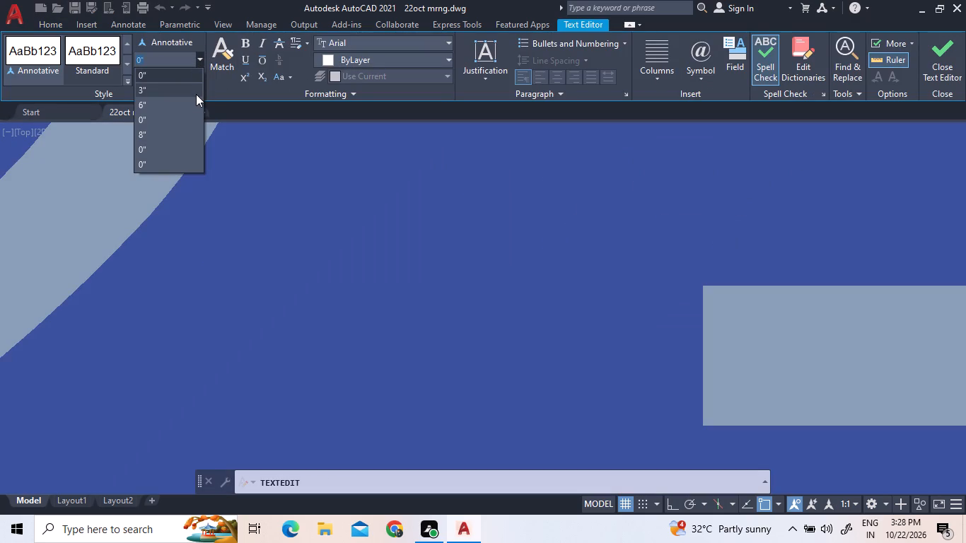
left_click(196, 93)
scroll(371, 320, "down", 9)
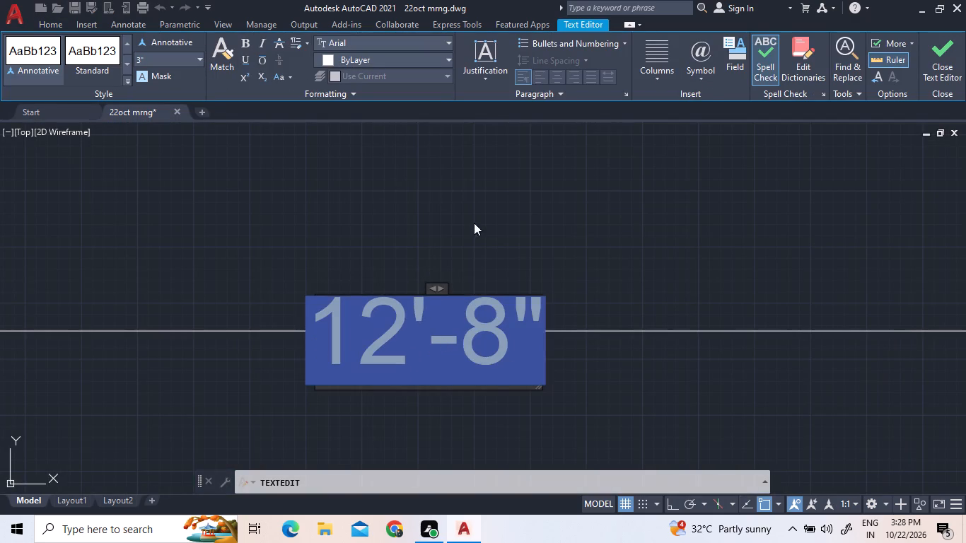
left_click(474, 223)
Add a vertical linear dimension inside the bath beside master bedroom1, from the north wall's inner face to the south wall's inner face.
scroll(476, 223, "down", 14)
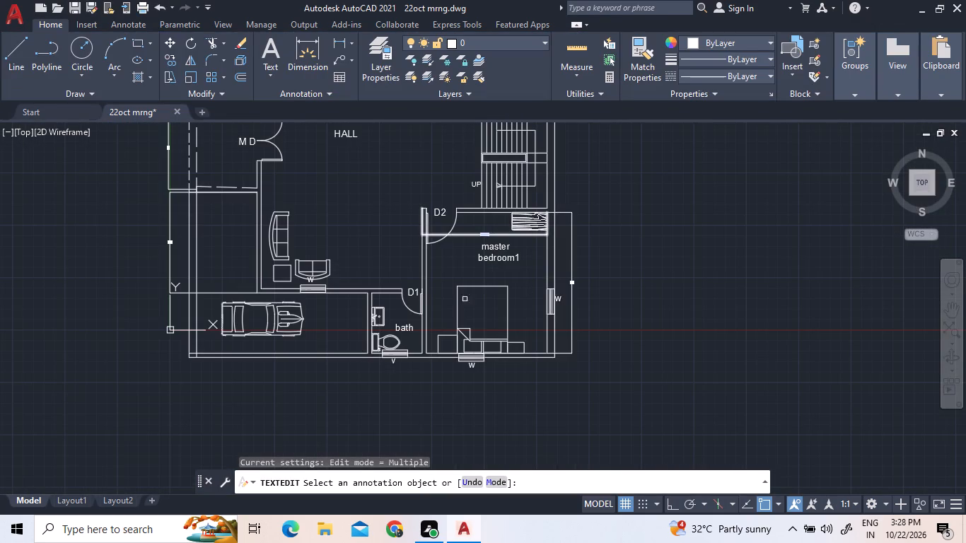
scroll(360, 313, "up", 3)
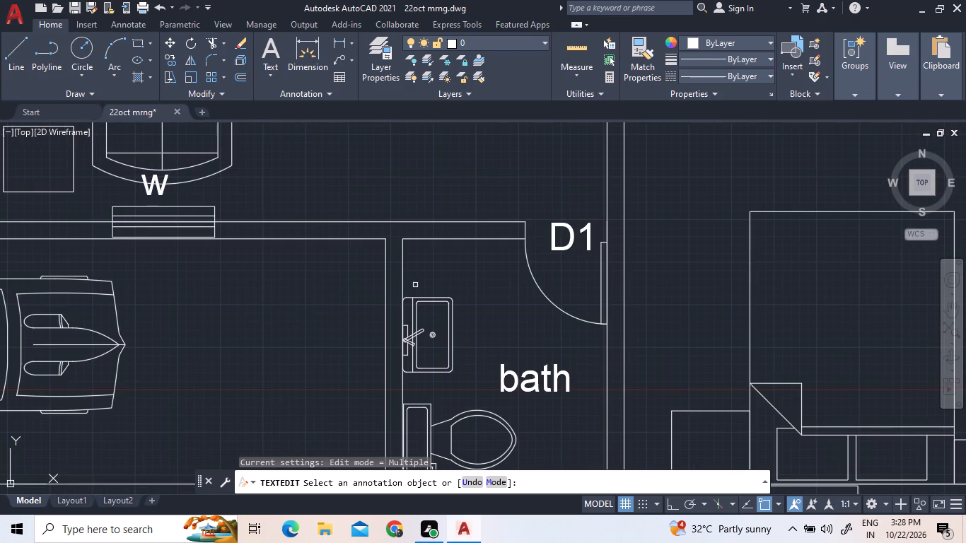
scroll(426, 276, "down", 1)
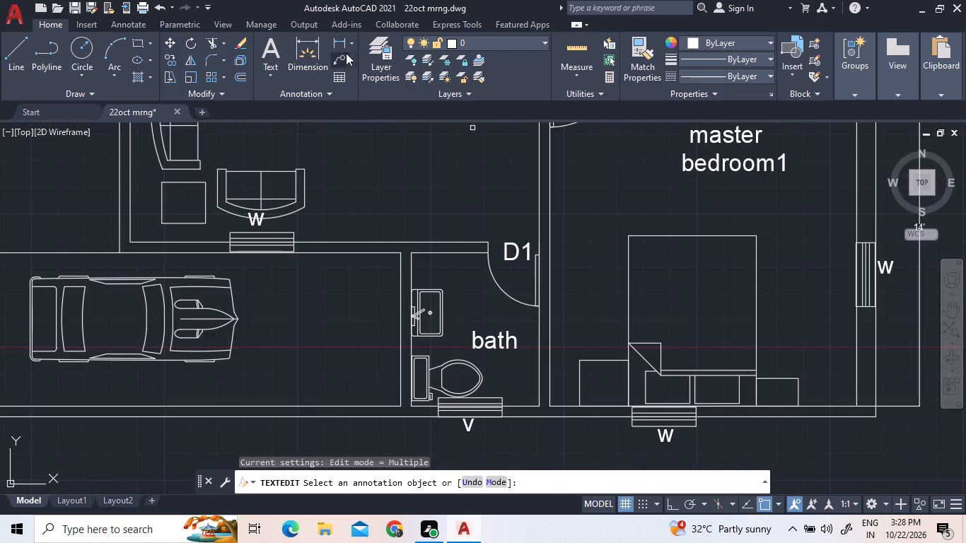
left_click(341, 41)
left_click(462, 252)
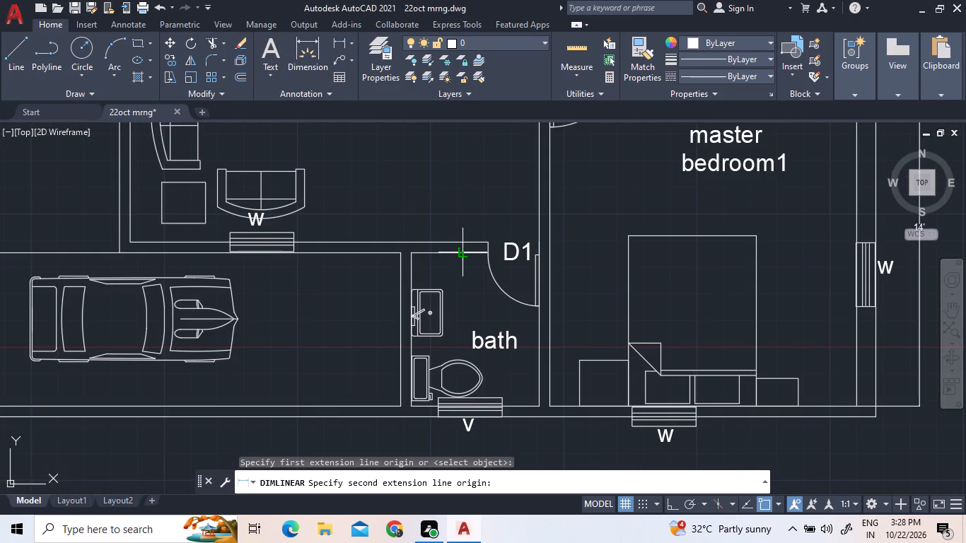
scroll(475, 408, "up", 4)
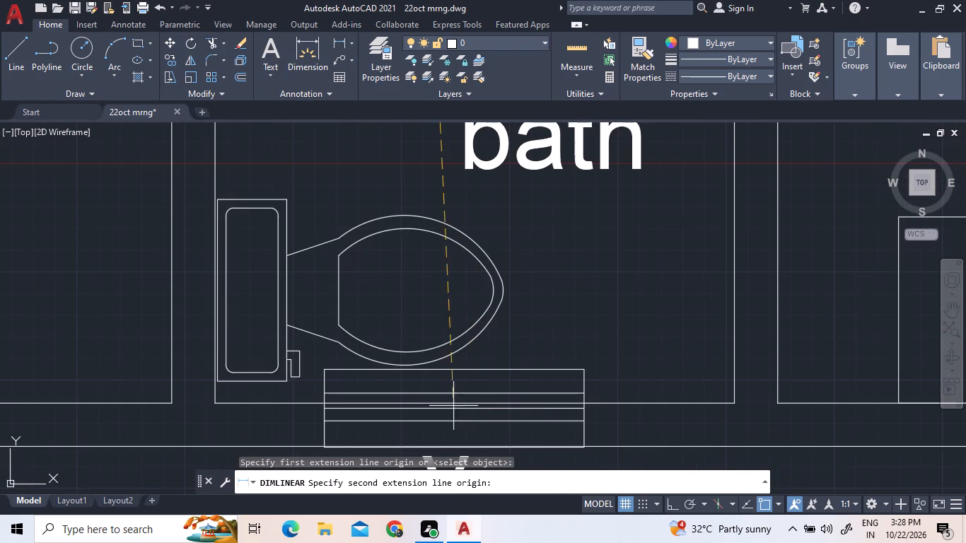
scroll(446, 404, "up", 5)
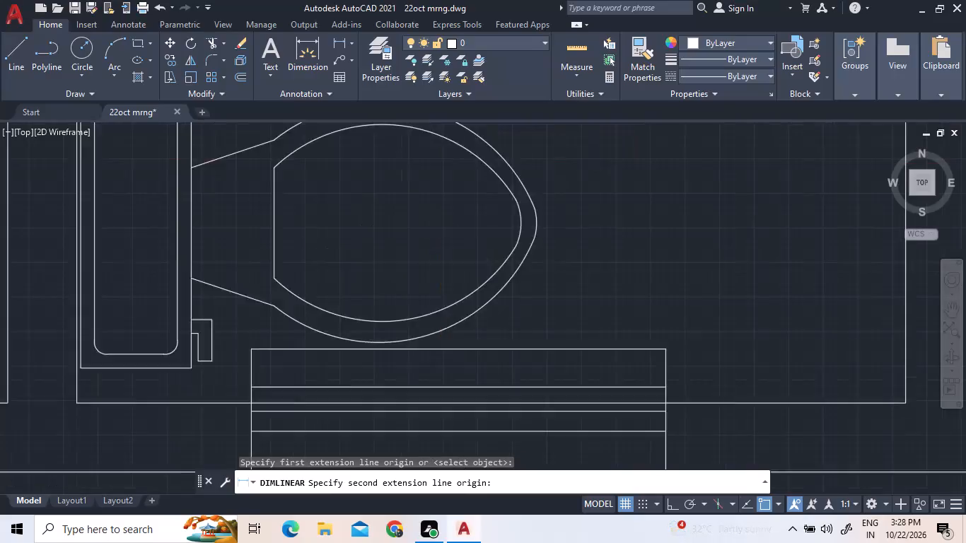
scroll(443, 422, "down", 1)
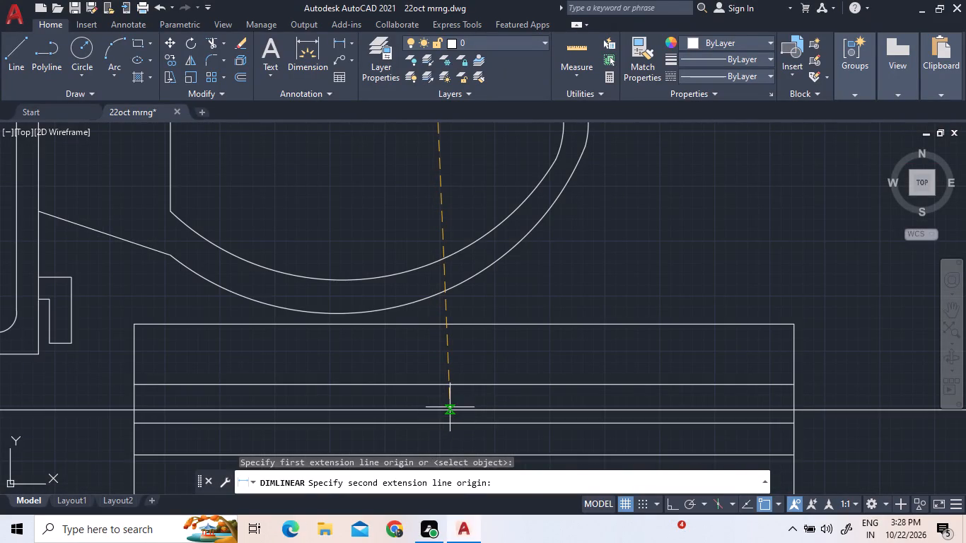
left_click(450, 411)
scroll(520, 394, "down", 4)
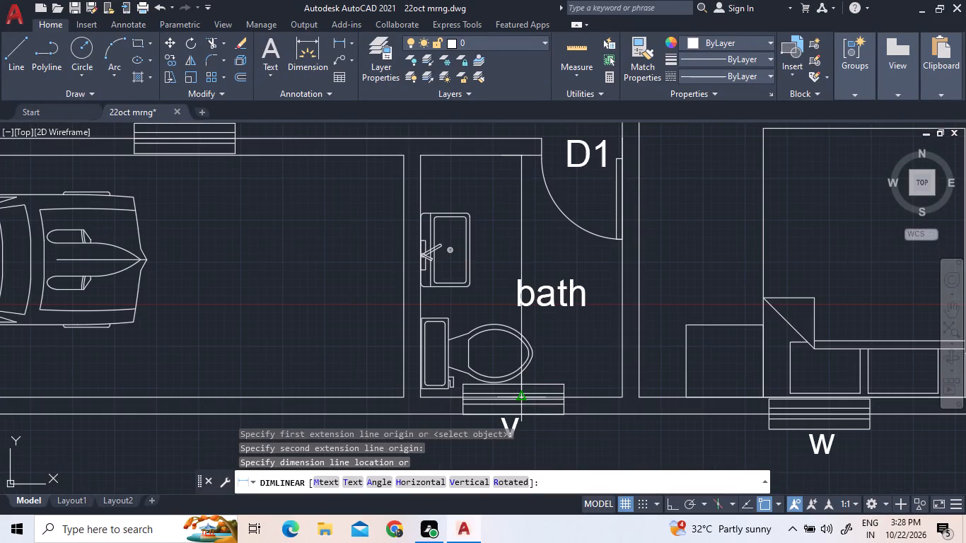
left_click(501, 394)
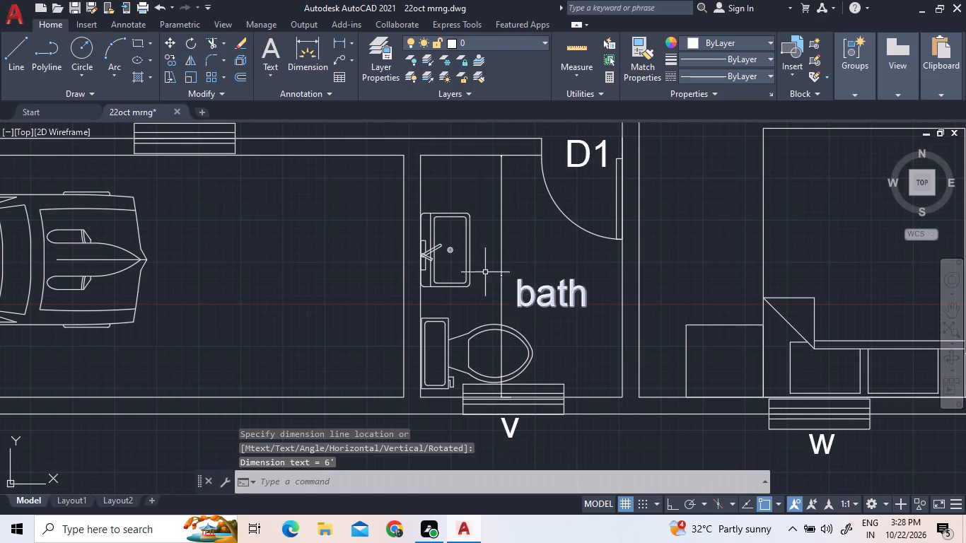
Set the text height of the bath's vertical dimension to 3".
scroll(479, 262, "up", 3)
scroll(559, 329, "up", 3)
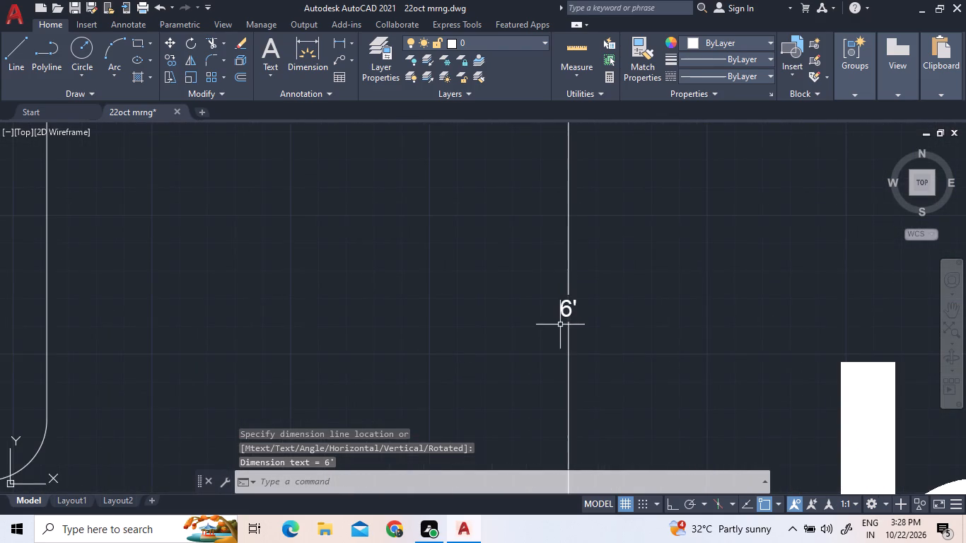
scroll(567, 322, "up", 4)
left_click(577, 311)
left_click(548, 282)
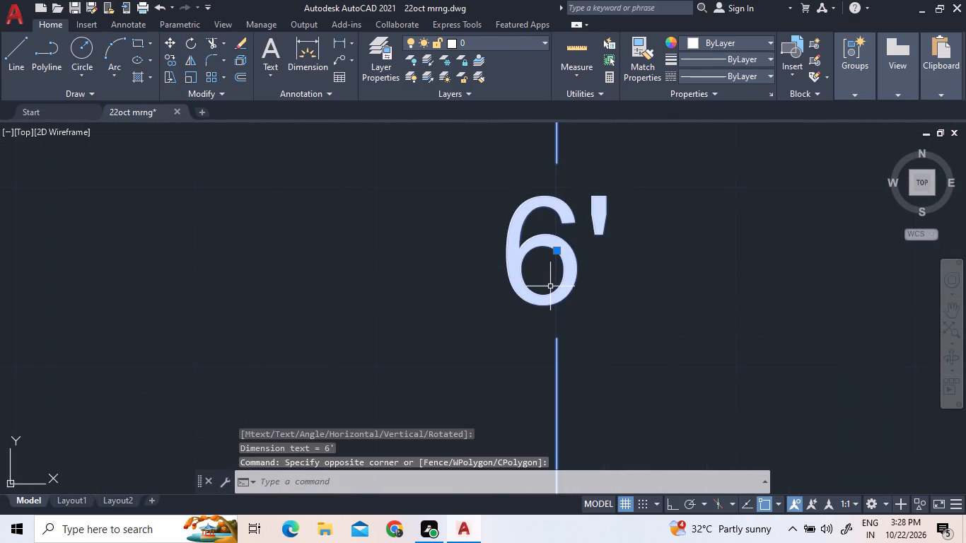
triple_click(550, 286)
left_click(551, 286)
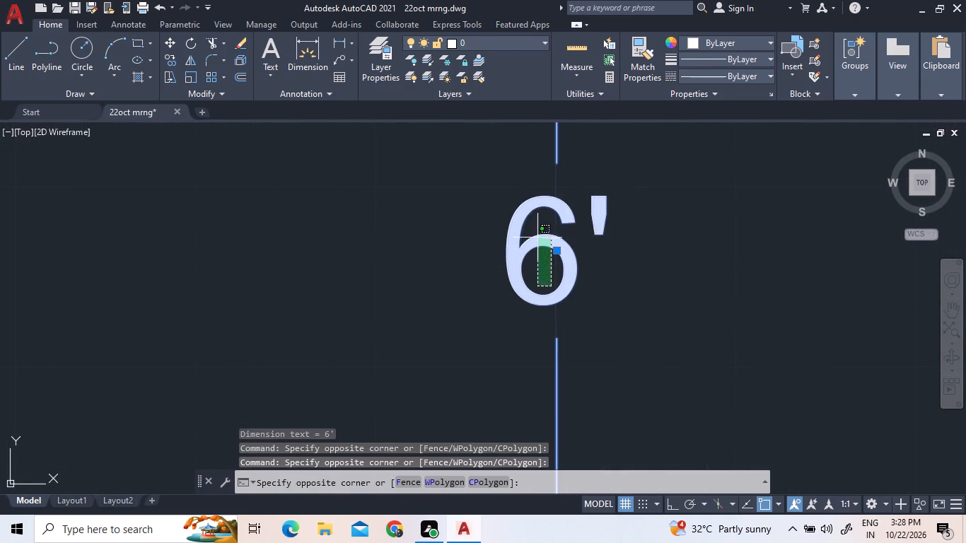
triple_click(538, 233)
left_click(538, 233)
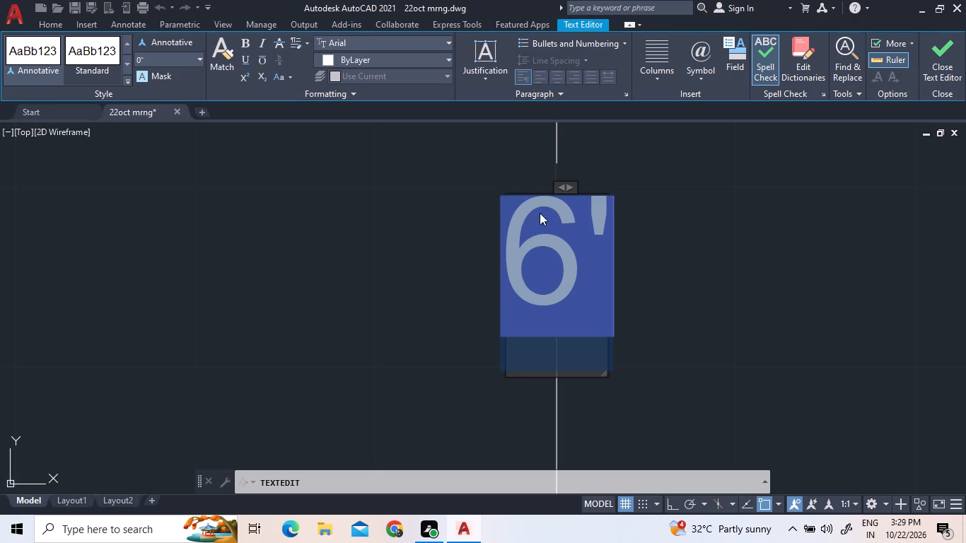
left_click(199, 62)
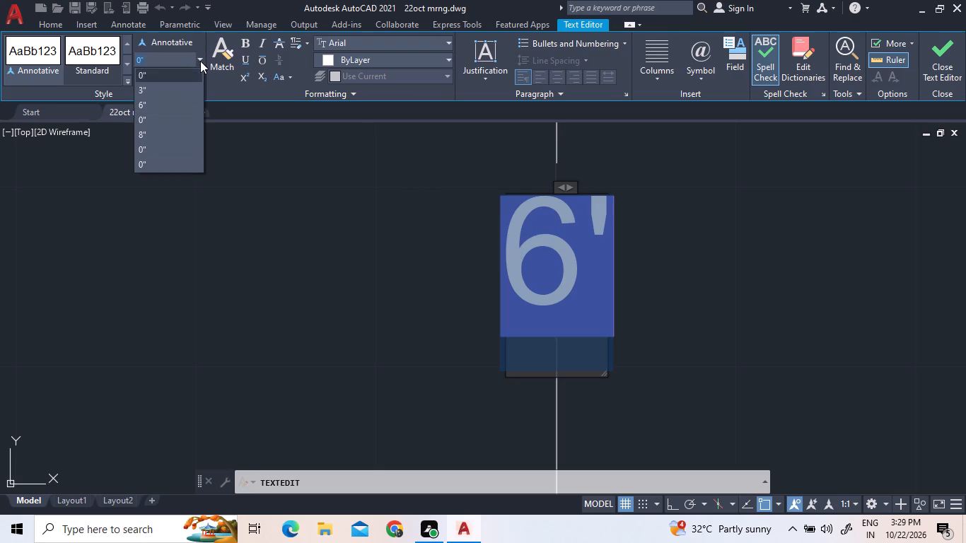
left_click(185, 95)
scroll(646, 337, "down", 8)
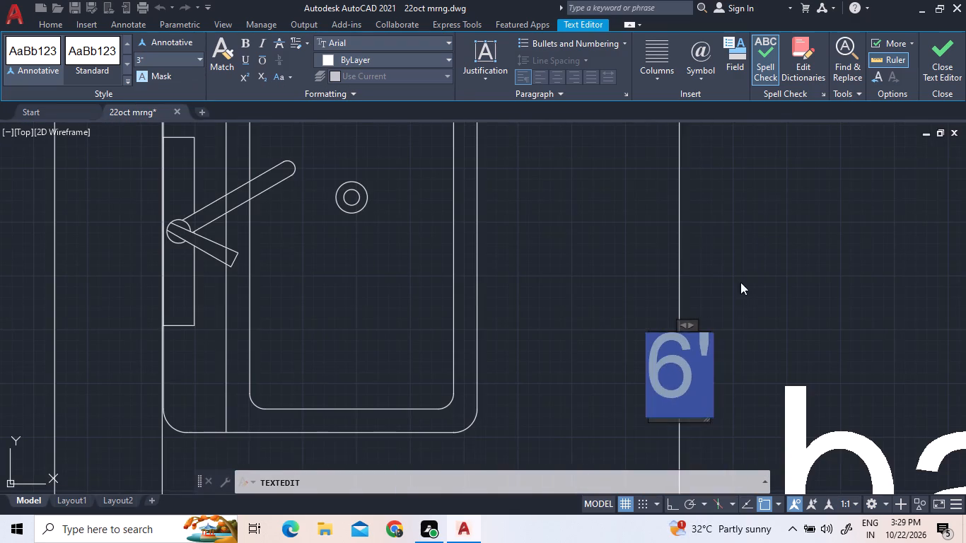
left_click(742, 256)
Add a horizontal linear dimension across the bath between the east and west walls' inner faces, placed just below the bath label.
scroll(742, 256, "down", 8)
middle_click_drag(742, 256, 384, 63)
scroll(384, 63, "down", 1)
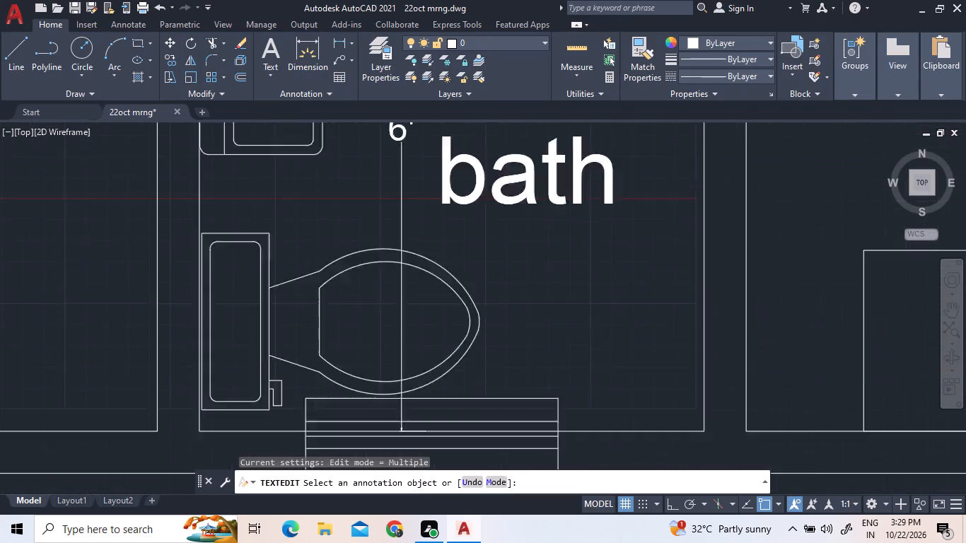
middle_click_drag(384, 63, 248, 112)
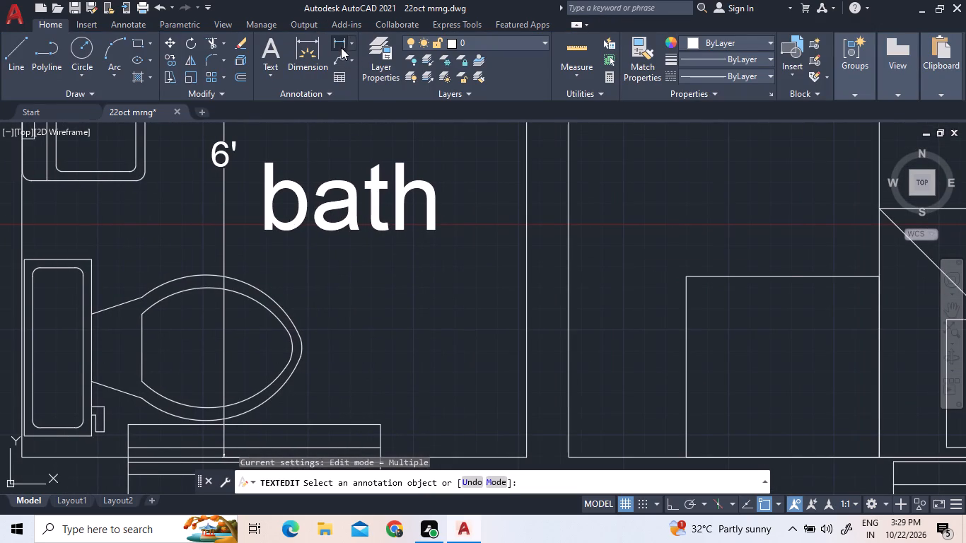
left_click(341, 47)
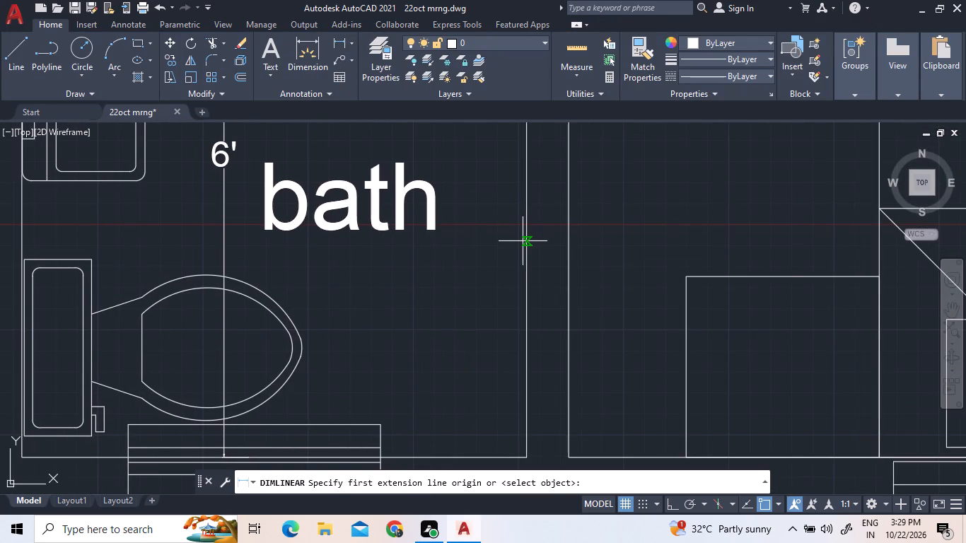
left_click(528, 243)
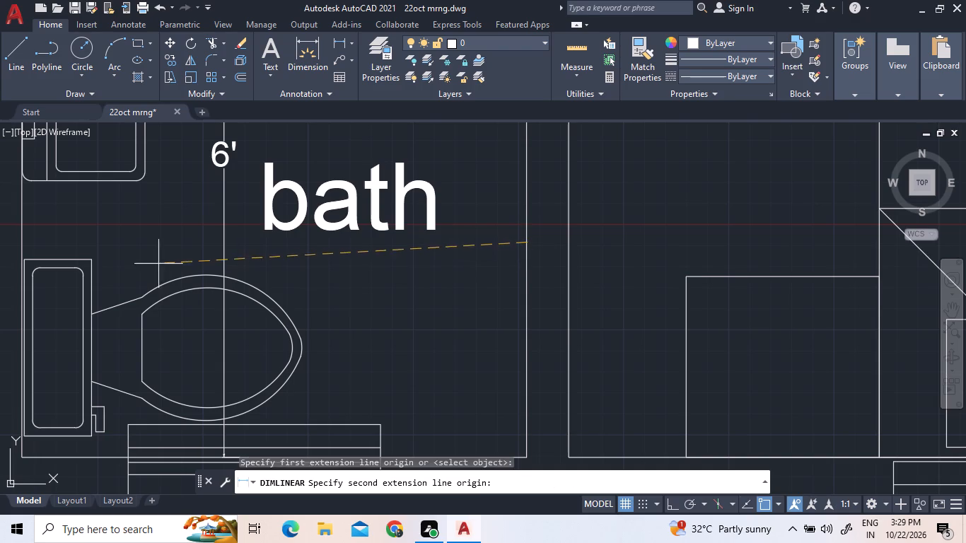
left_click(20, 239)
left_click(21, 248)
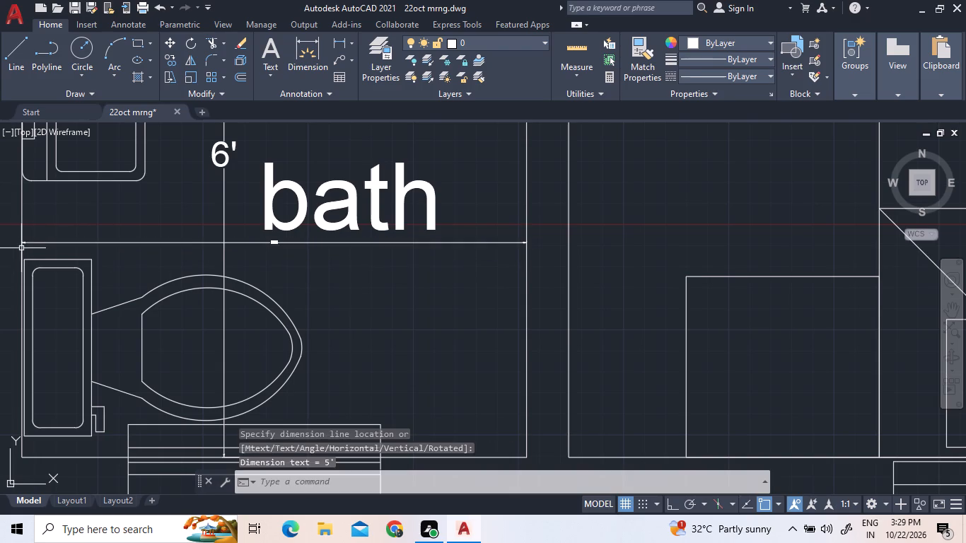
Set the text height of the bath's horizontal dimension to 3".
scroll(266, 250, "up", 7)
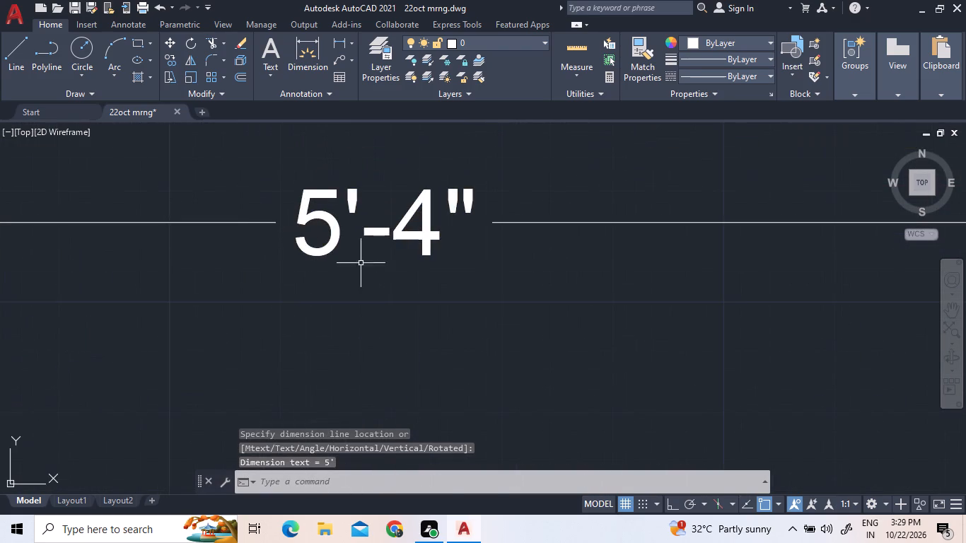
left_click(383, 277)
left_click(304, 189)
triple_click(305, 194)
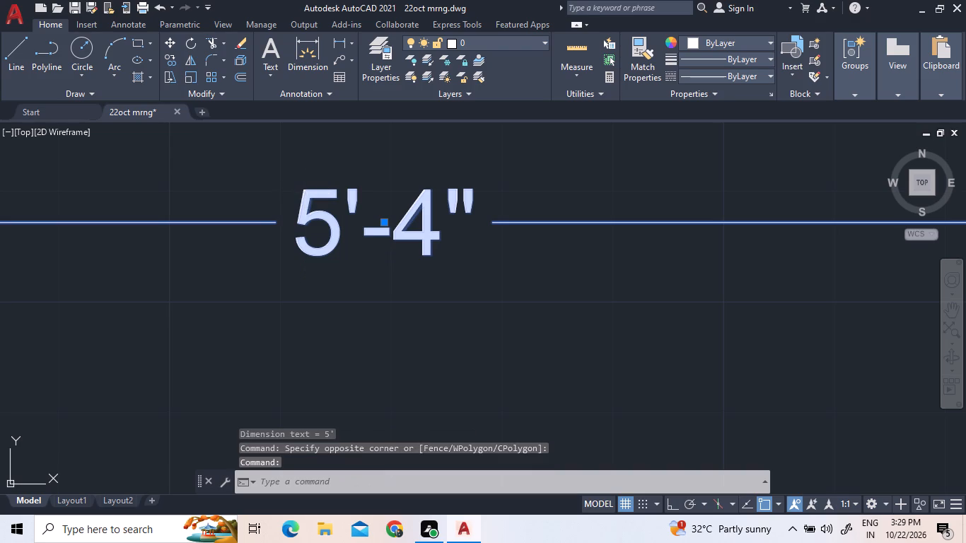
double_click(308, 192)
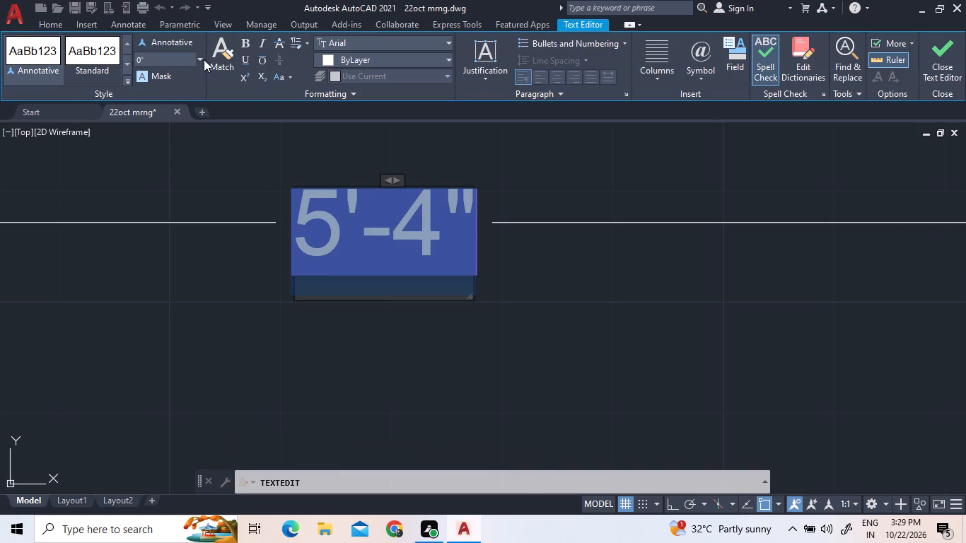
left_click(202, 59)
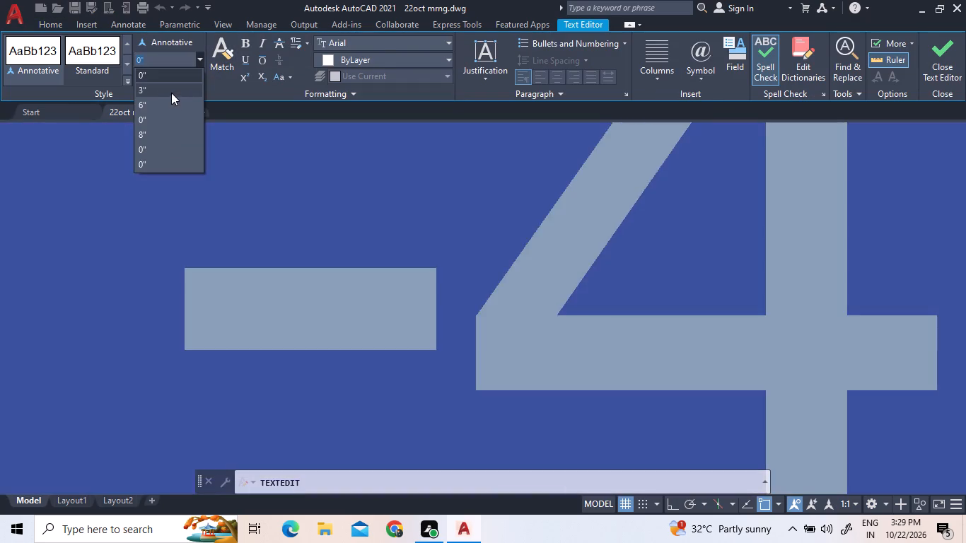
left_click(171, 93)
scroll(448, 327, "down", 9)
left_click(386, 273)
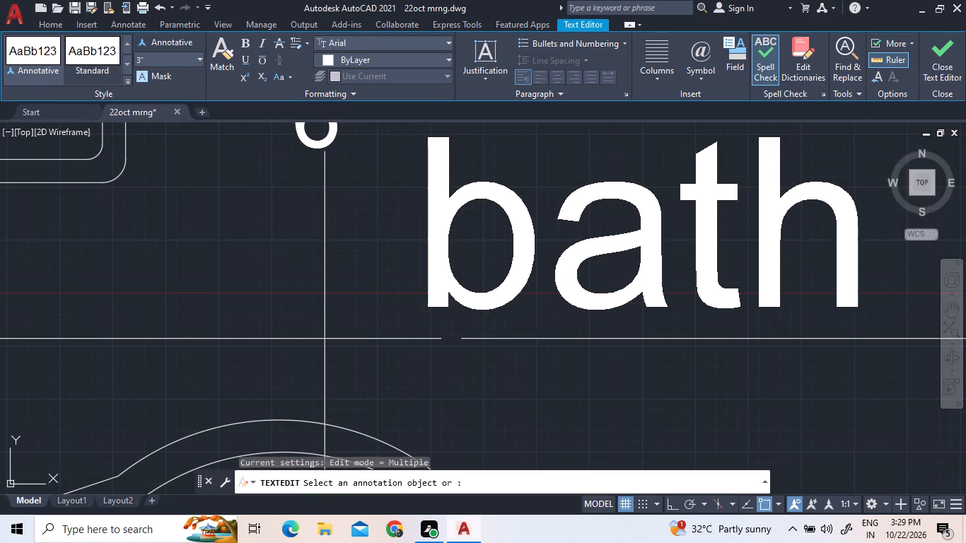
Add a vertical linear dimension between the walls north and south of the staircase, placed just west of the stairs and UP label.
scroll(581, 343, "down", 6)
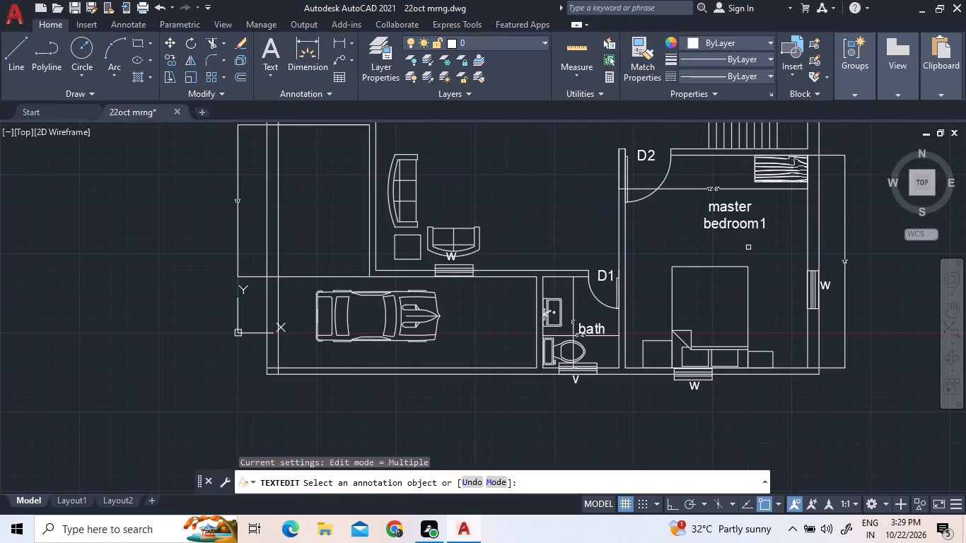
scroll(752, 244, "down", 4)
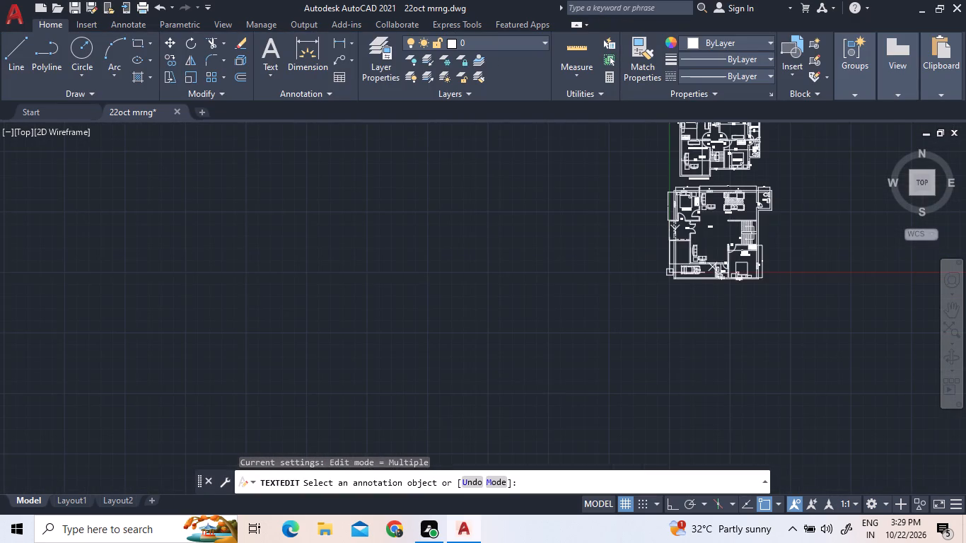
scroll(717, 158, "up", 3)
scroll(814, 329, "down", 2)
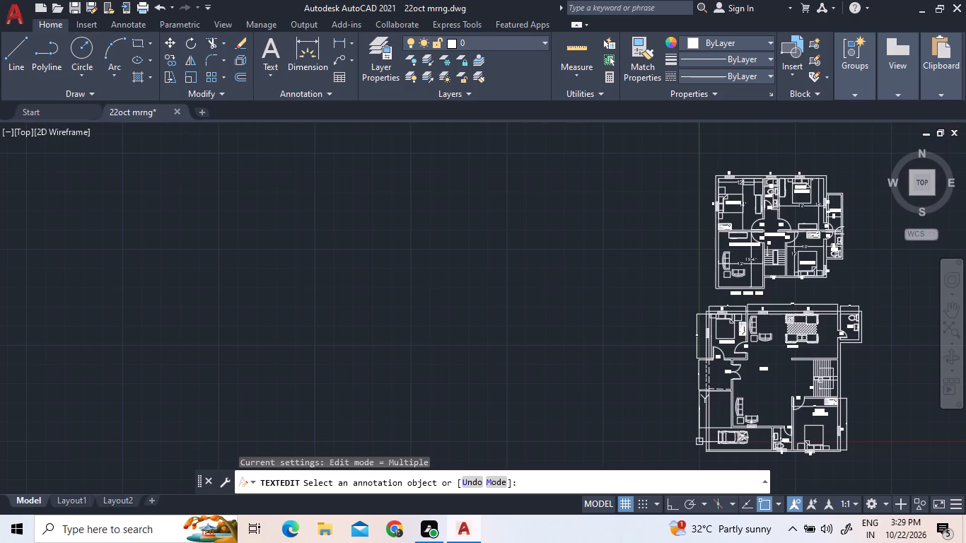
scroll(823, 396, "up", 3)
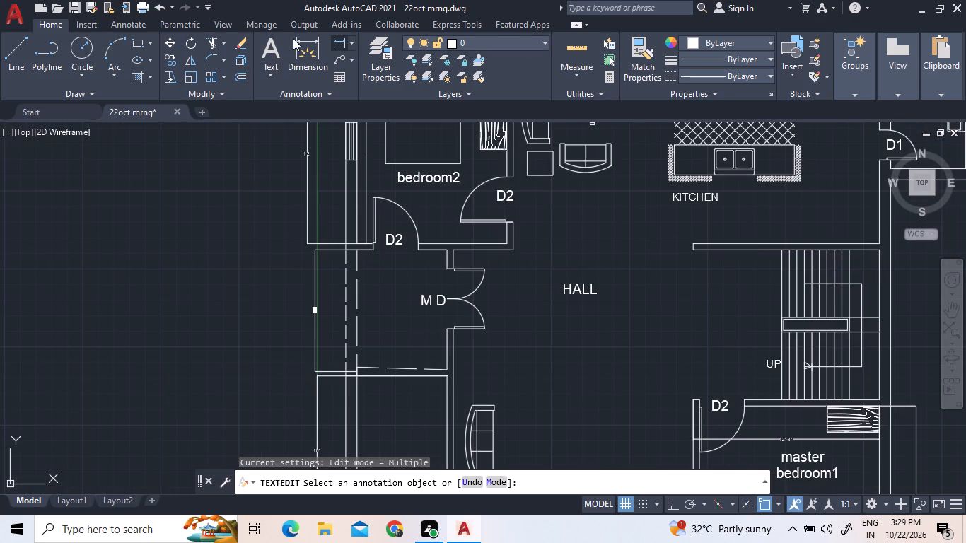
left_click(344, 38)
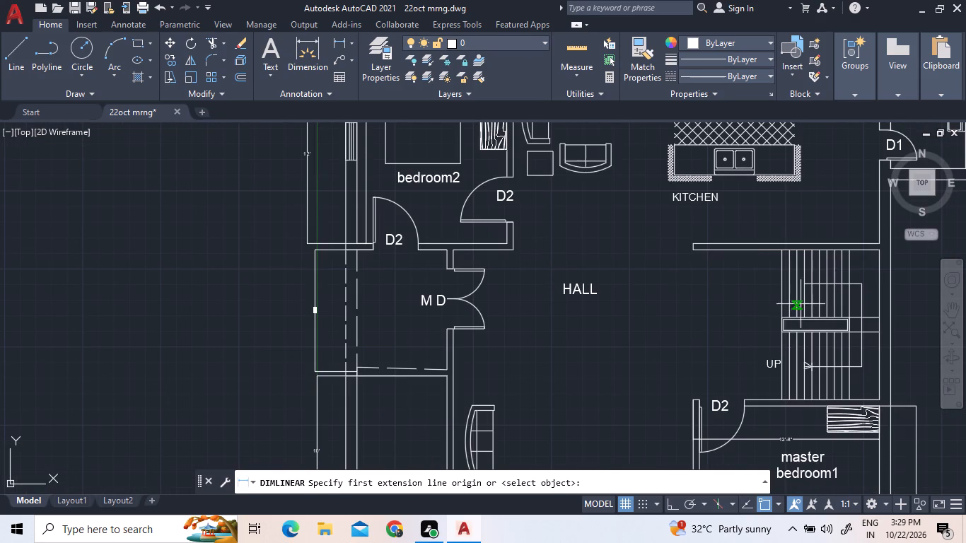
left_click(747, 250)
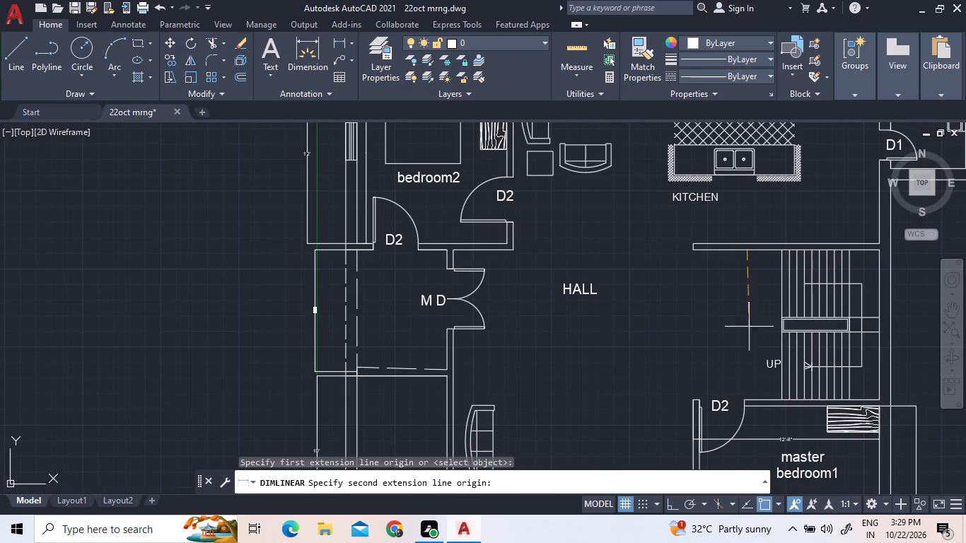
left_click(750, 395)
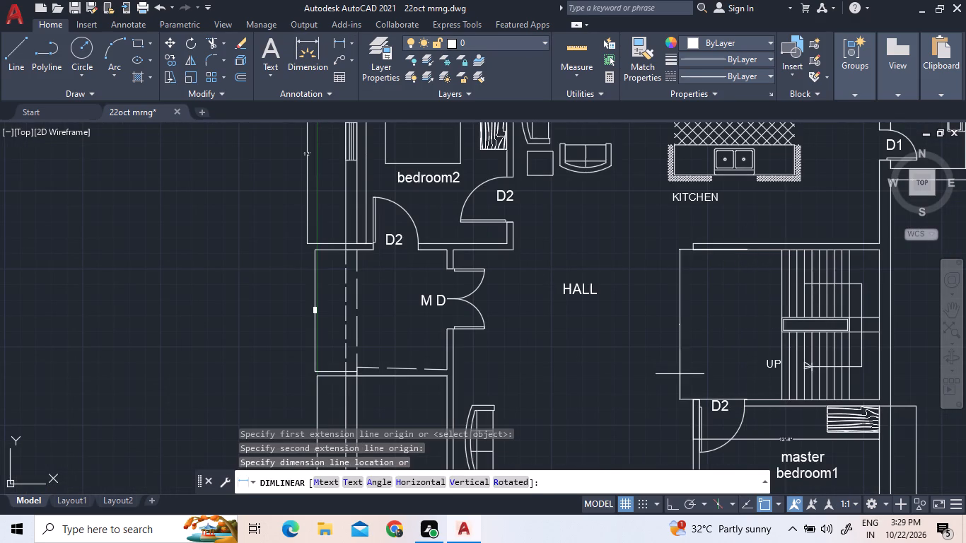
left_click(754, 387)
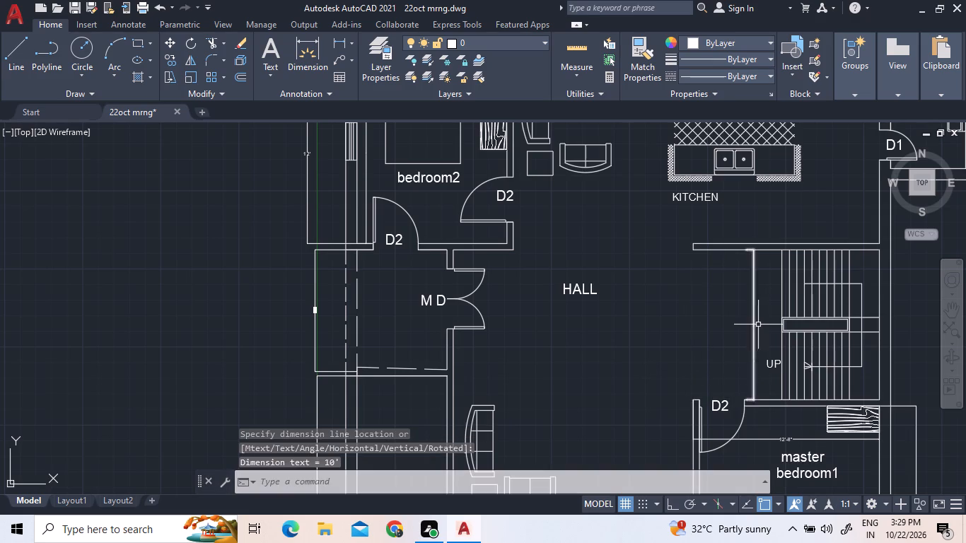
Set the text height of the staircase's vertical dimension to 3".
scroll(757, 324, "up", 11)
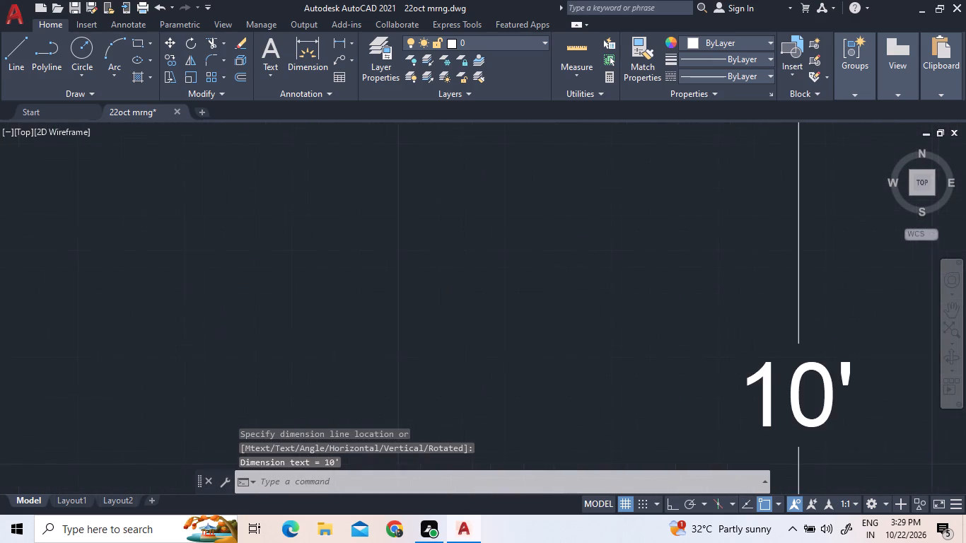
left_click(780, 384)
left_click(718, 354)
left_click(789, 402)
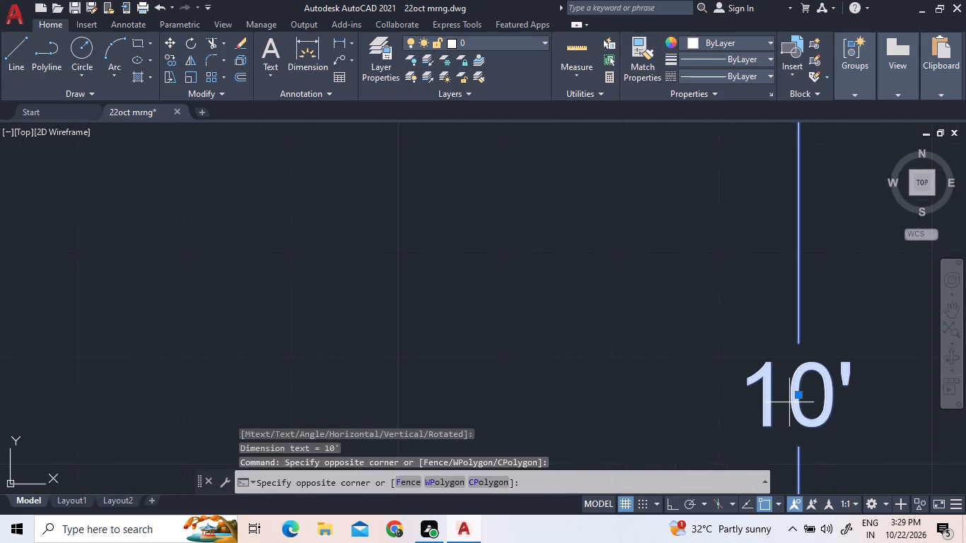
triple_click(764, 381)
left_click(764, 381)
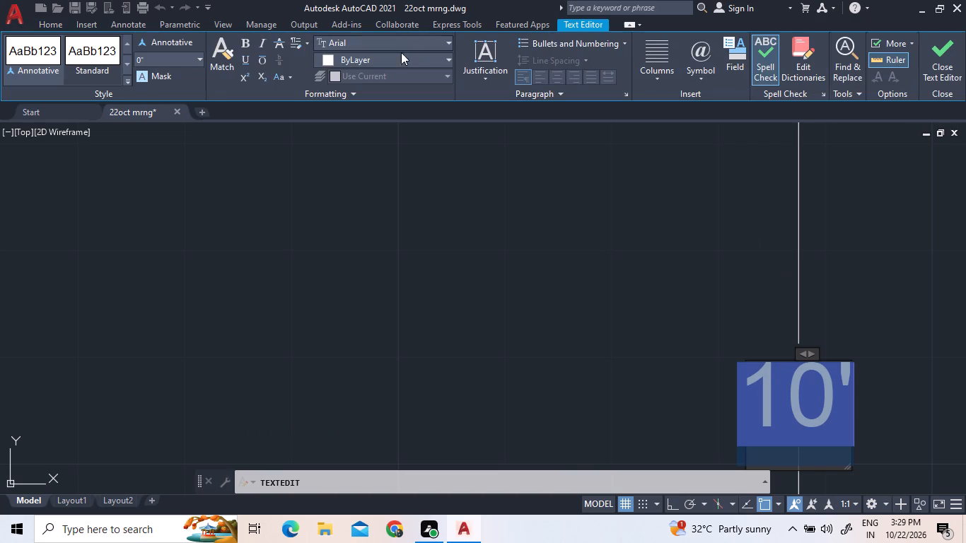
left_click(200, 60)
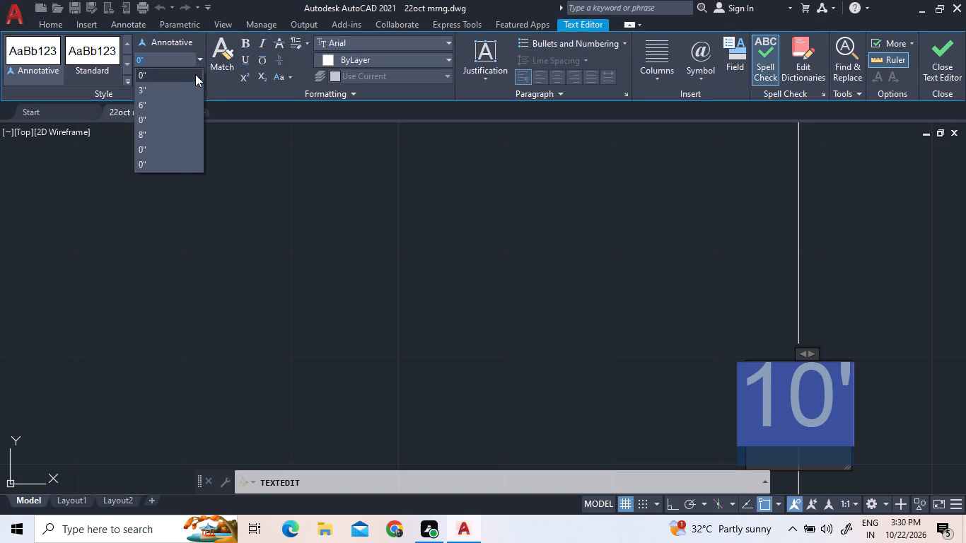
left_click(181, 92)
scroll(378, 272, "down", 4)
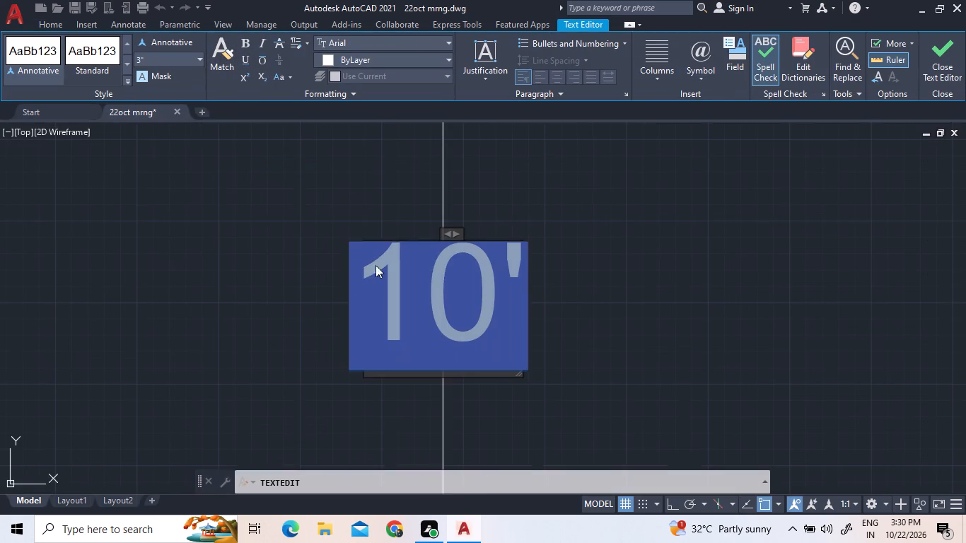
left_click(431, 199)
Add a horizontal linear dimension from the hall's west wall to the staircase's east wall inner face, placed just south of the main door.
scroll(542, 230, "down", 7)
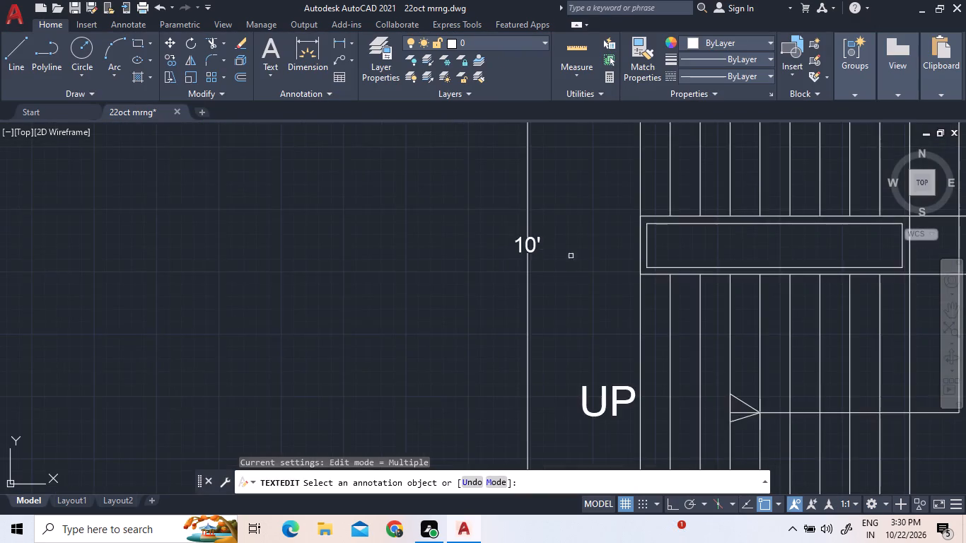
scroll(586, 269, "down", 2)
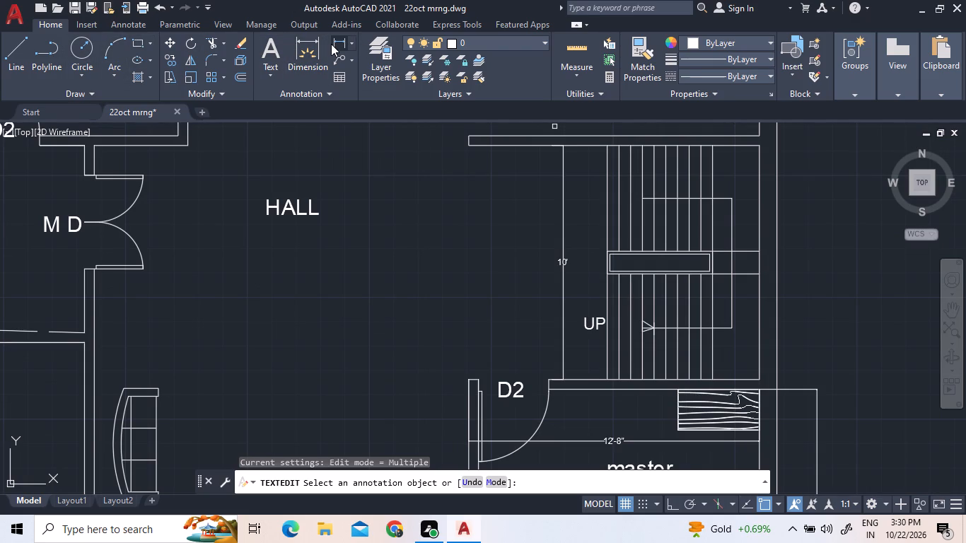
scroll(390, 161, "down", 1)
scroll(426, 232, "down", 1)
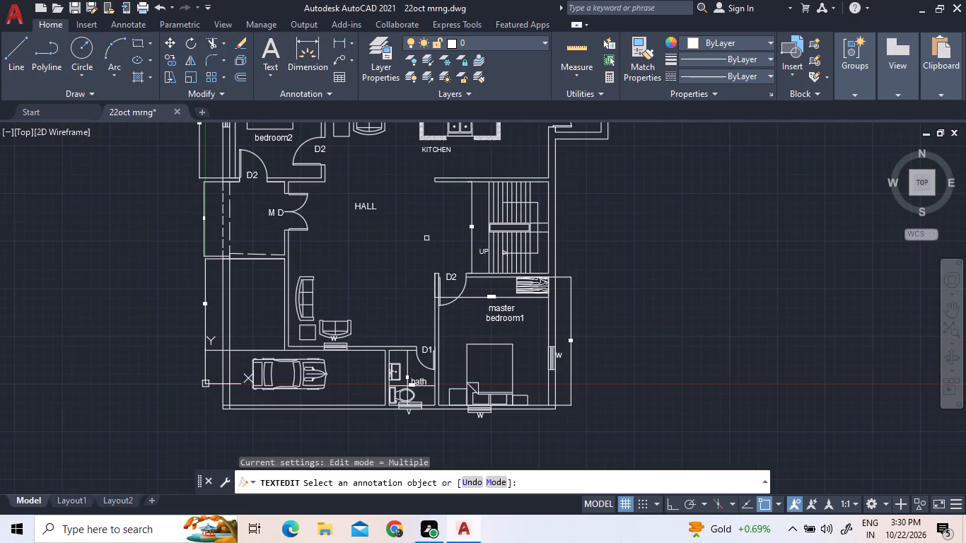
left_click(345, 38)
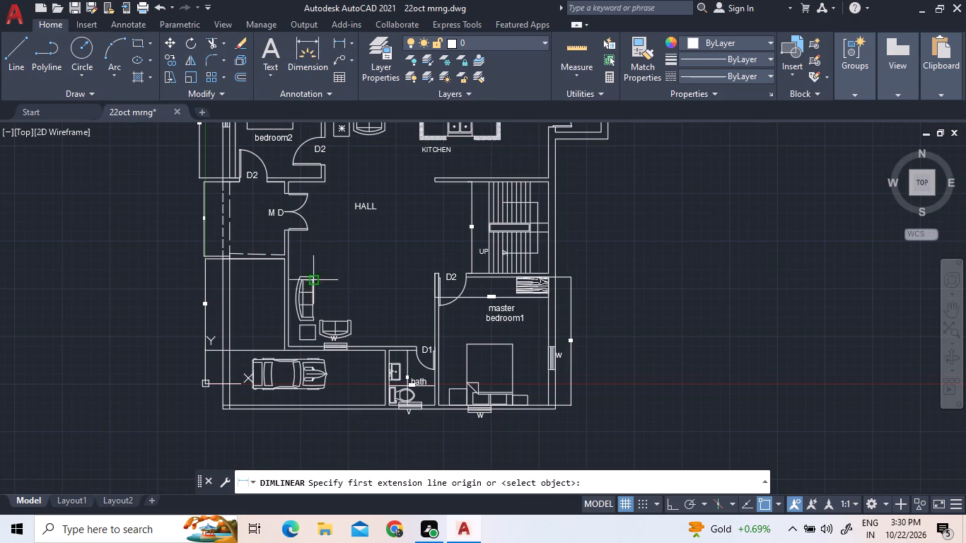
scroll(313, 283, "up", 3)
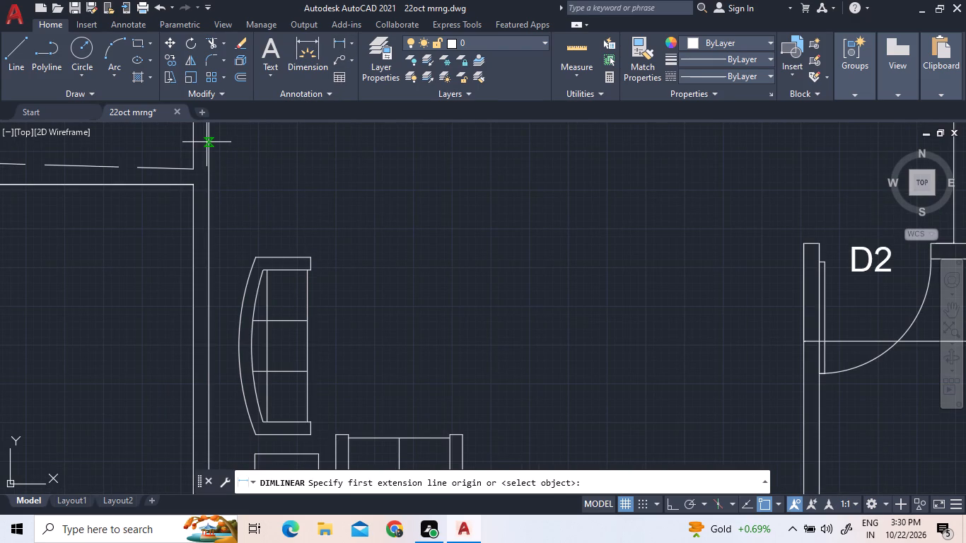
scroll(204, 142, "up", 2)
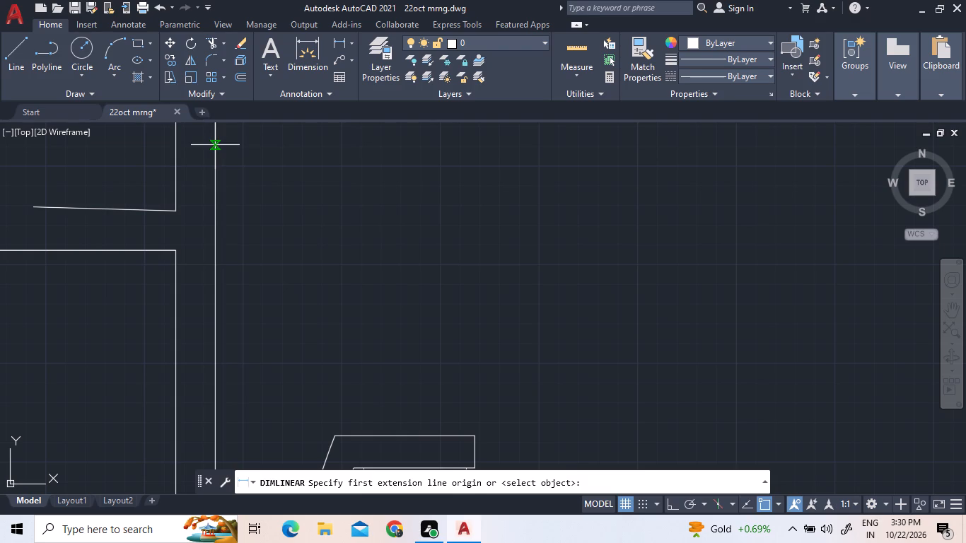
left_click(215, 145)
scroll(418, 170, "down", 5)
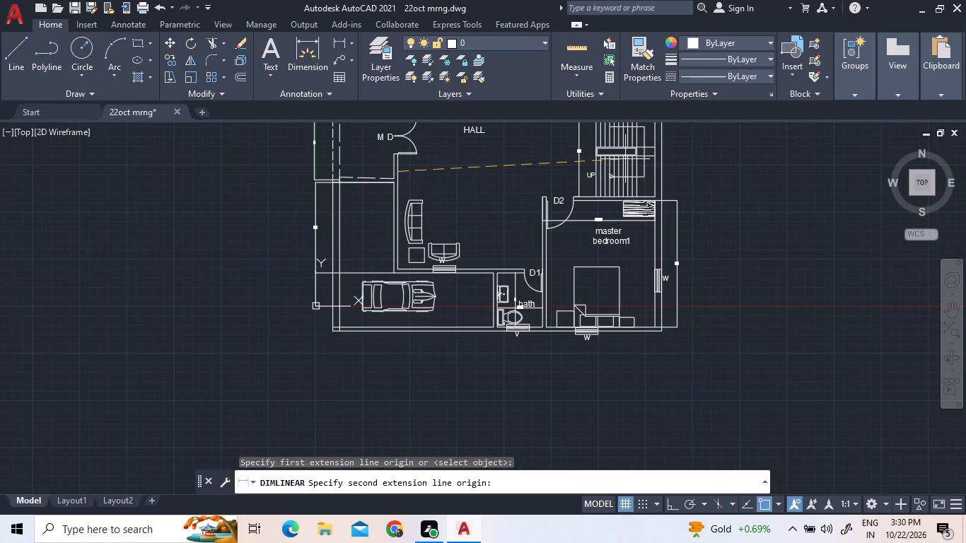
scroll(636, 159, "up", 3)
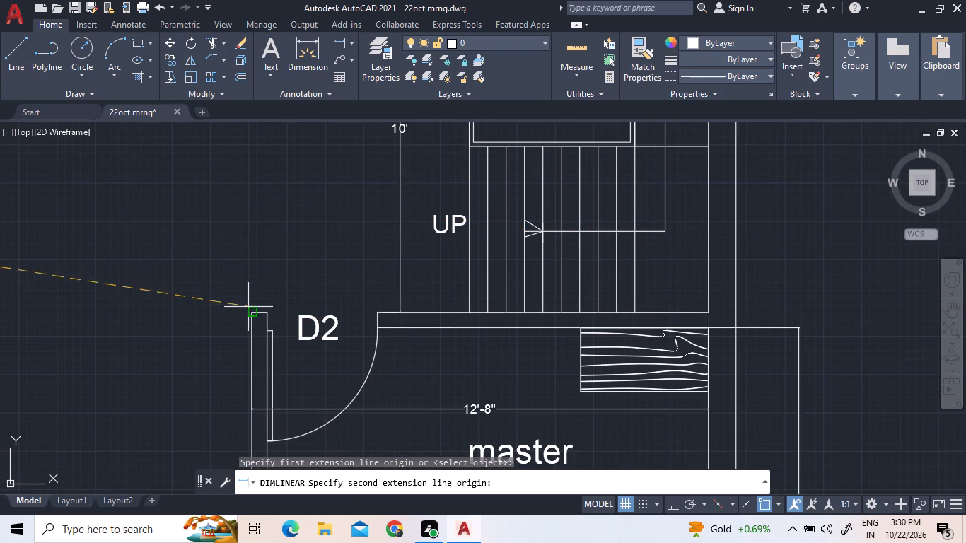
left_click(707, 213)
scroll(712, 191, "down", 3)
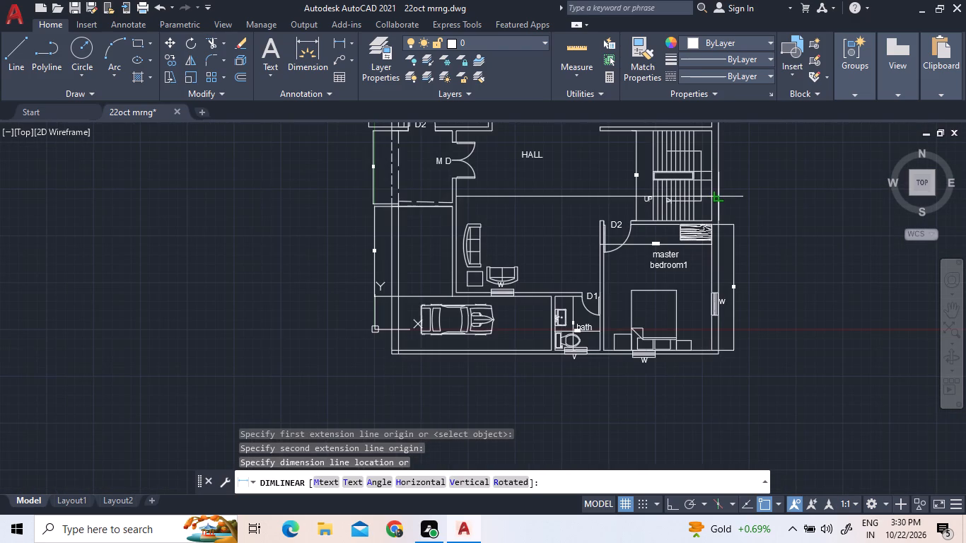
left_click(733, 186)
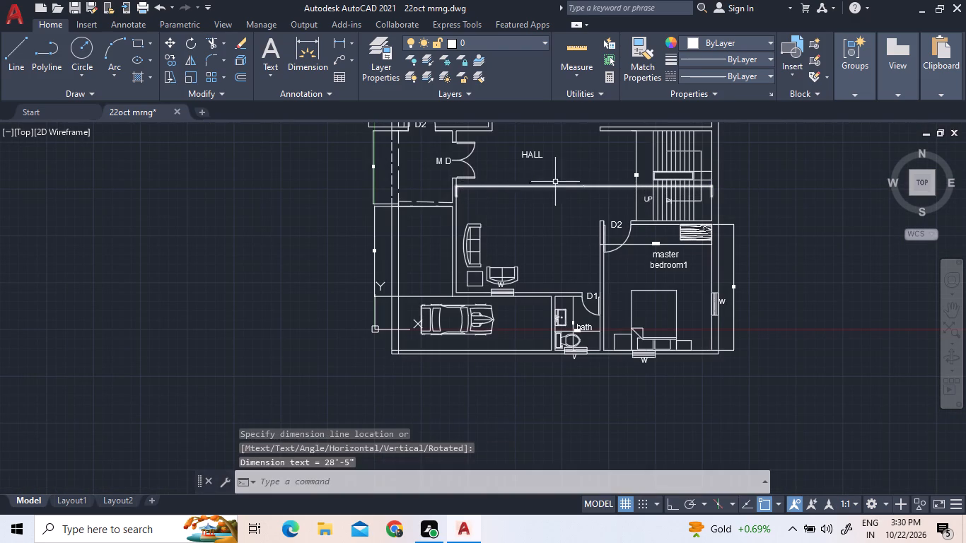
Set the text height of the hall's horizontal dimension to 3".
scroll(578, 189, "up", 8)
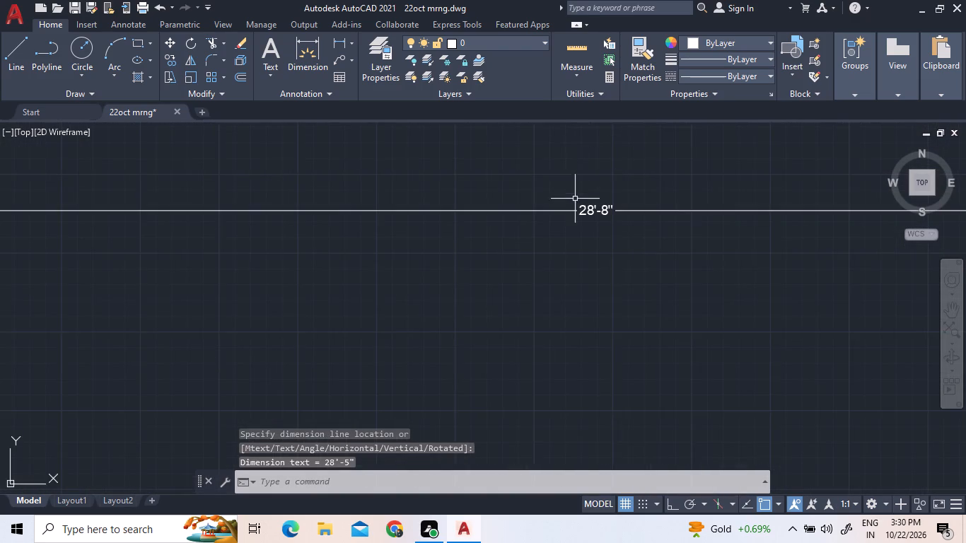
scroll(575, 199, "up", 4)
left_click(644, 295)
left_click(627, 223)
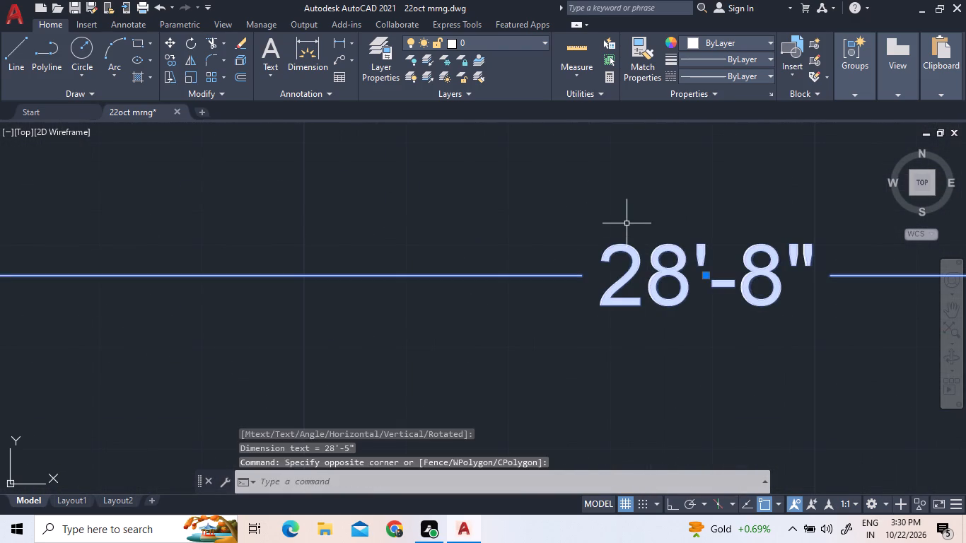
double_click(630, 258)
triple_click(630, 257)
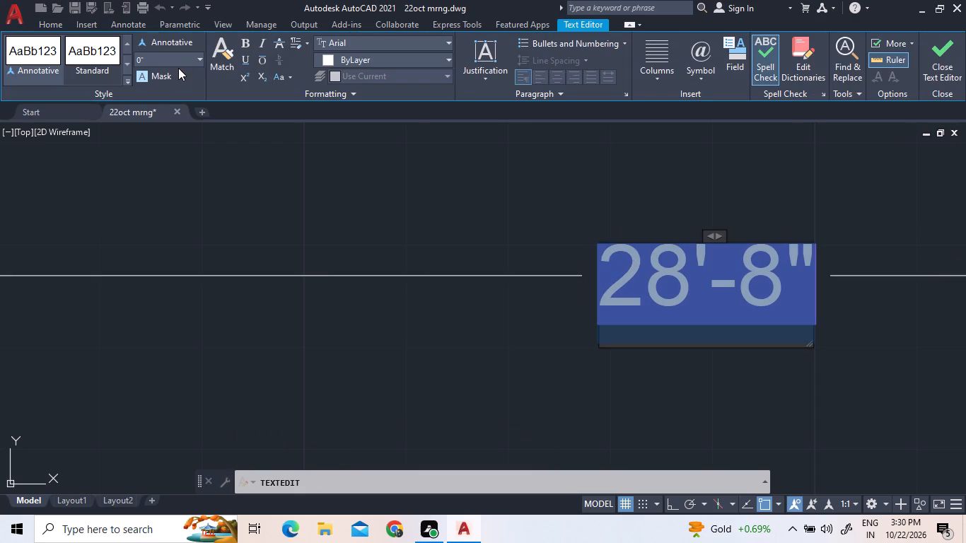
left_click(202, 61)
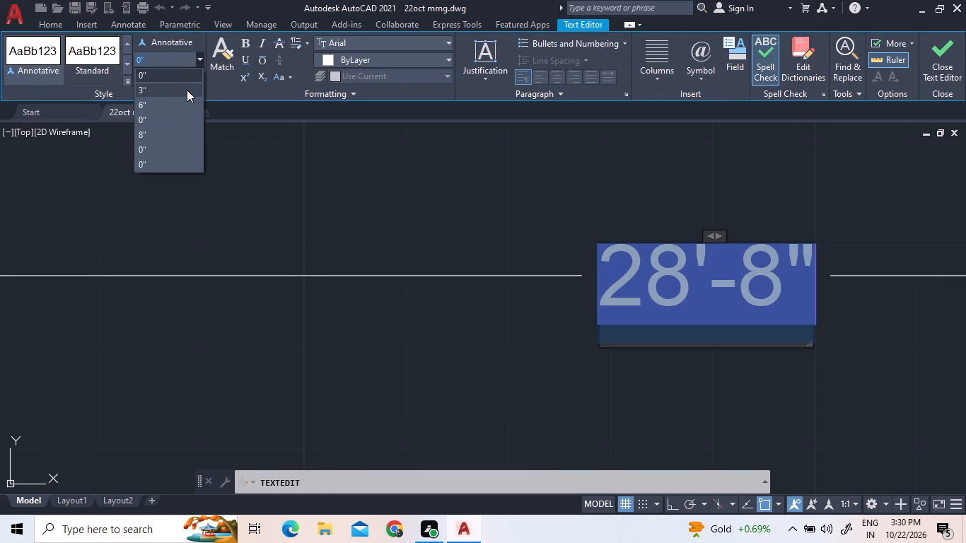
left_click(187, 90)
scroll(265, 148, "down", 7)
scroll(407, 284, "down", 4)
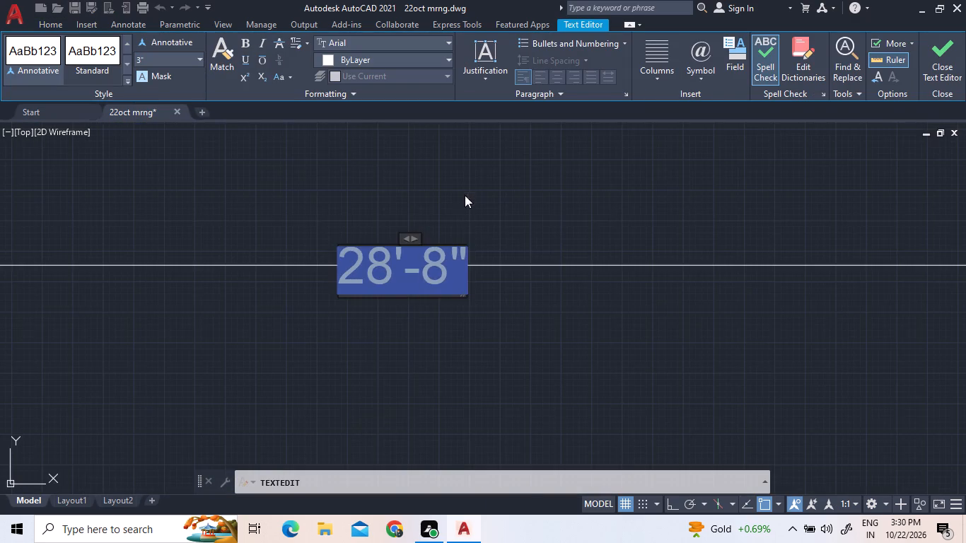
left_click(466, 193)
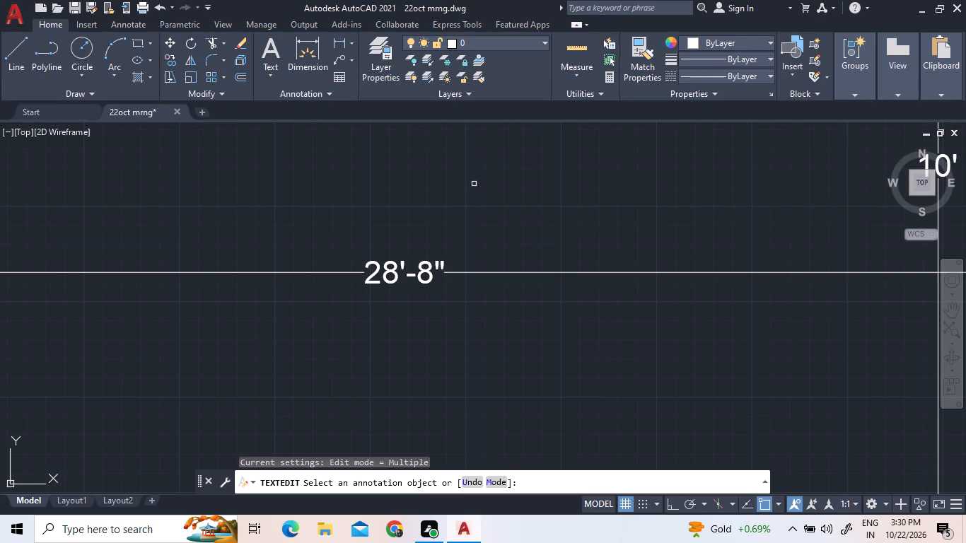
Check the rooms on the kitchen-and-hall floor and the first floor plan for missing dimensions, and end text editing.
scroll(474, 184, "down", 6)
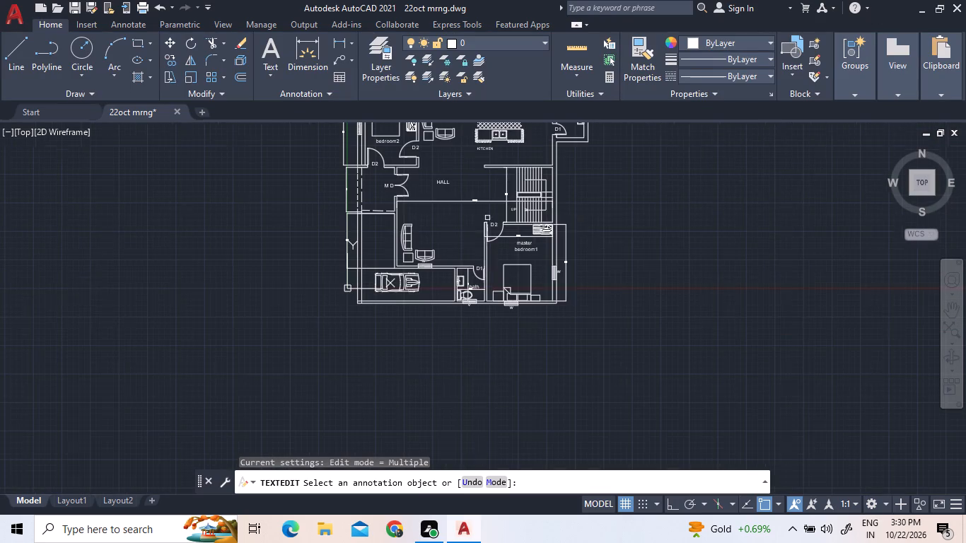
scroll(397, 271, "up", 2)
scroll(397, 271, "down", 1)
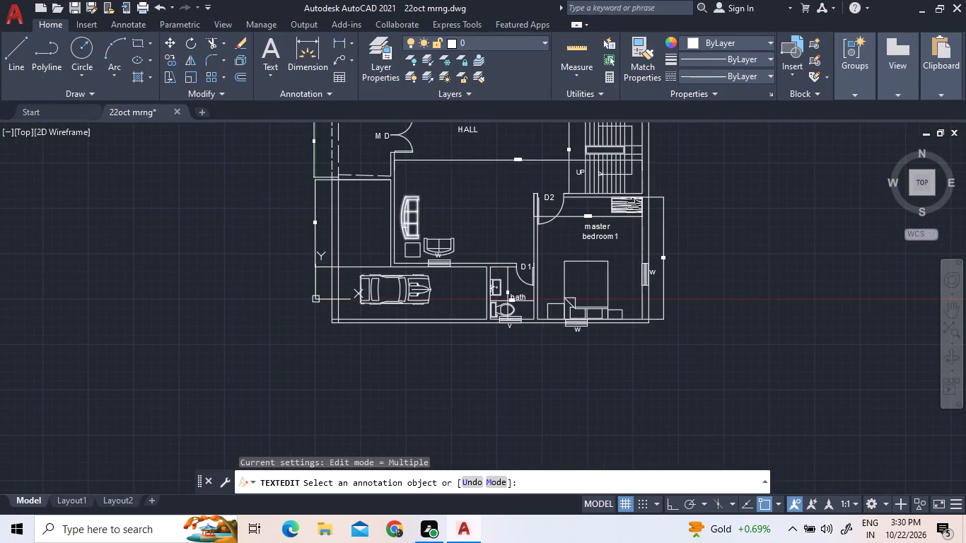
scroll(367, 186, "up", 2)
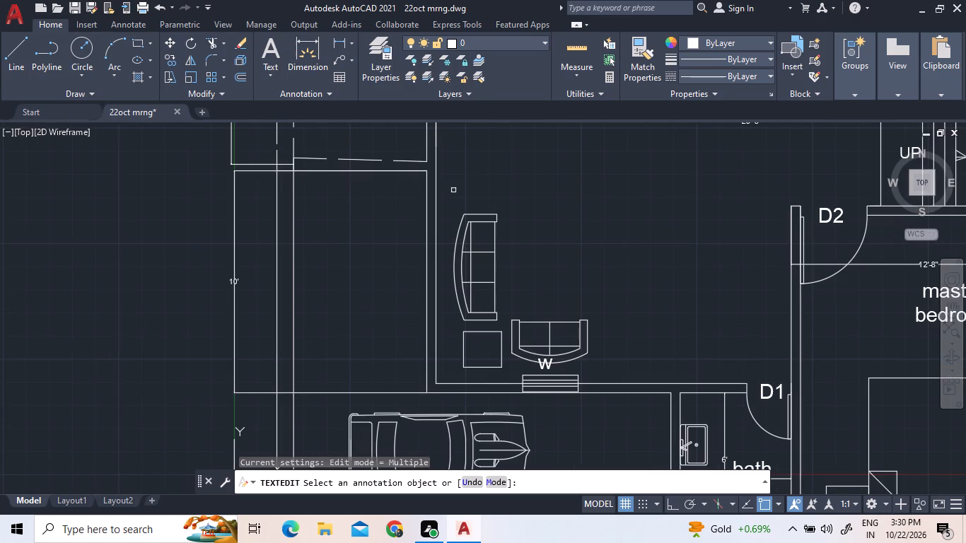
scroll(502, 268, "down", 3)
scroll(533, 132, "up", 3)
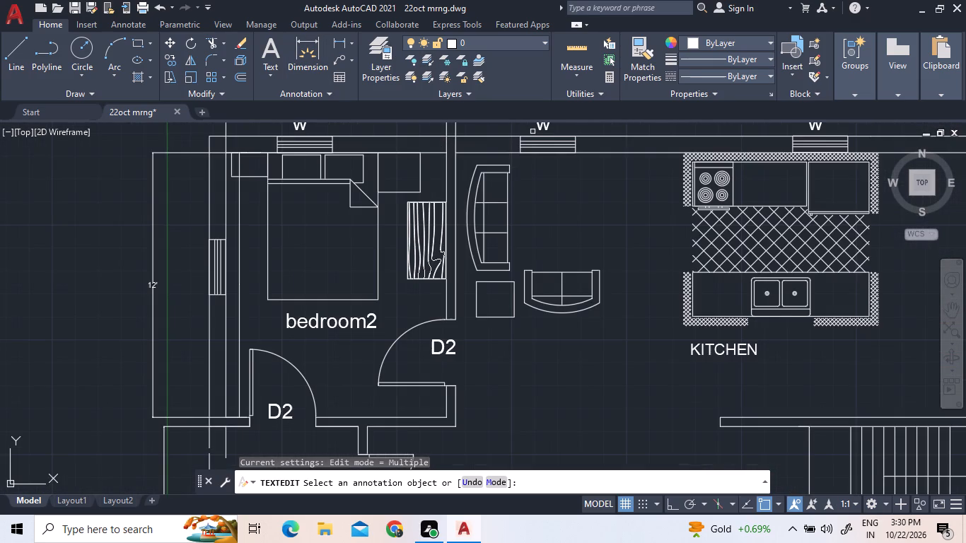
scroll(655, 303, "down", 3)
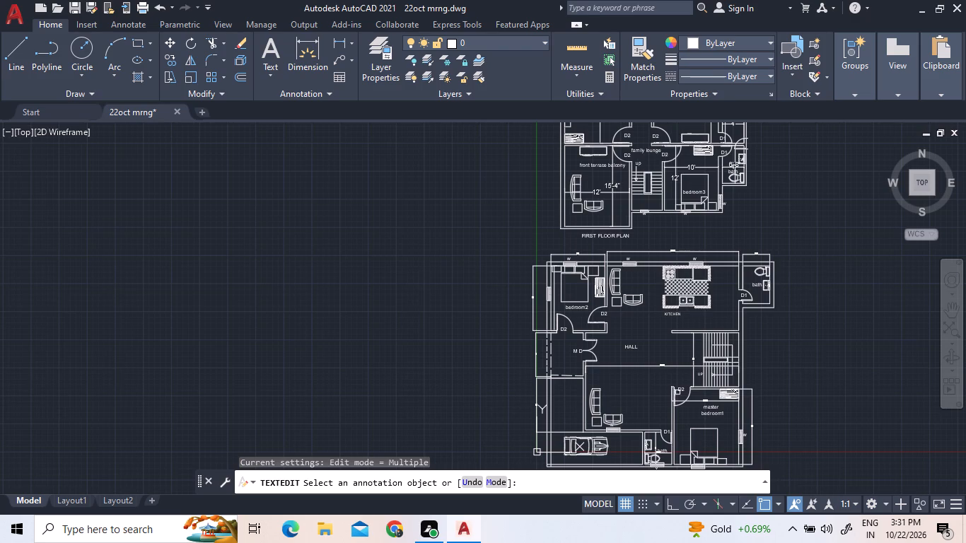
middle_click_drag(660, 404, 535, 280)
scroll(444, 264, "up", 2)
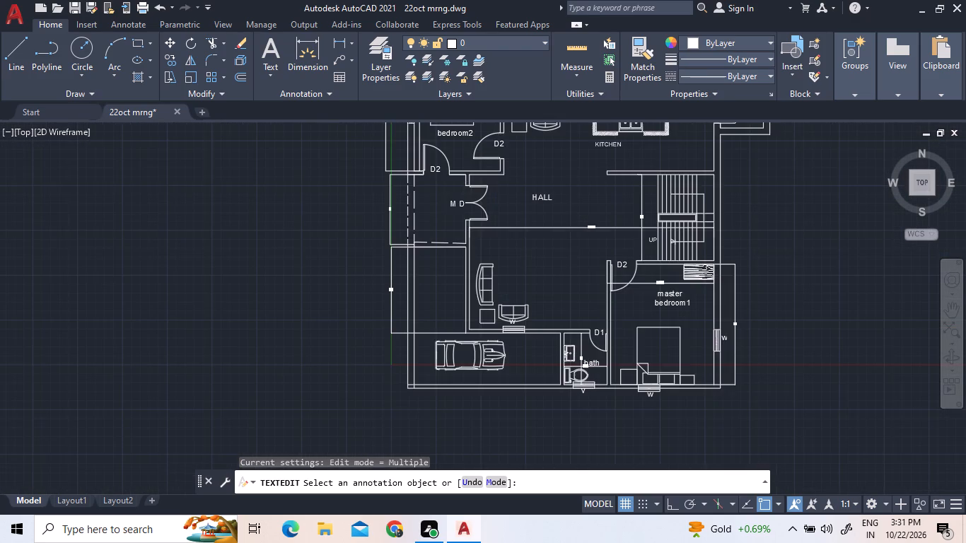
right_click(444, 264)
left_click(469, 270)
Insert the hexagonal Stepping Stone block from DesignCenter's Landscaping.dwg into the empty area west of the kitchen-and-hall floor plan.
type("DC")
key("space")
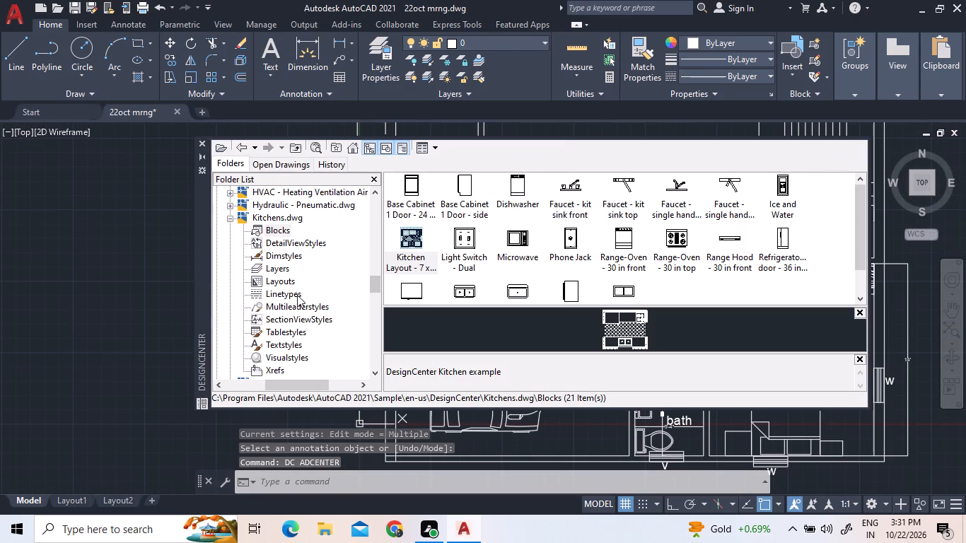
left_click(230, 220)
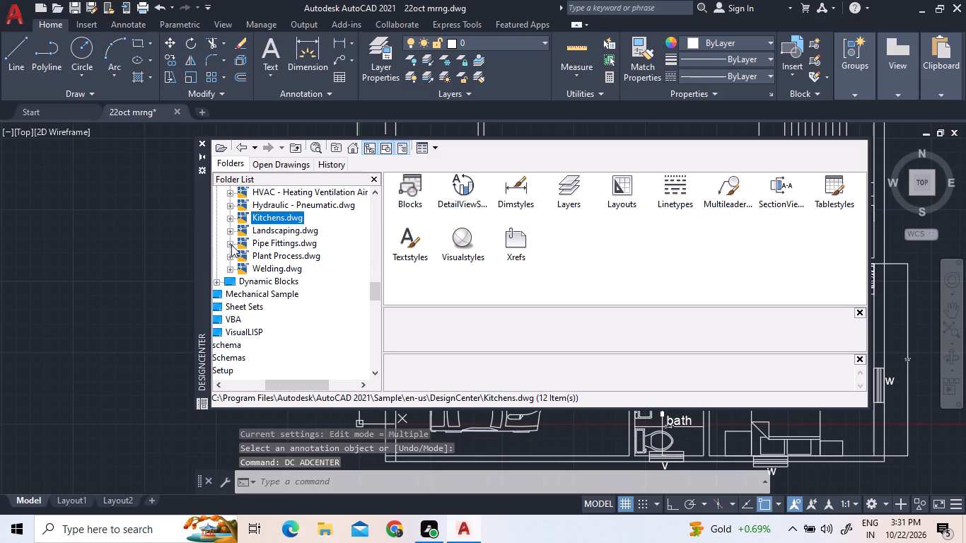
triple_click(289, 230)
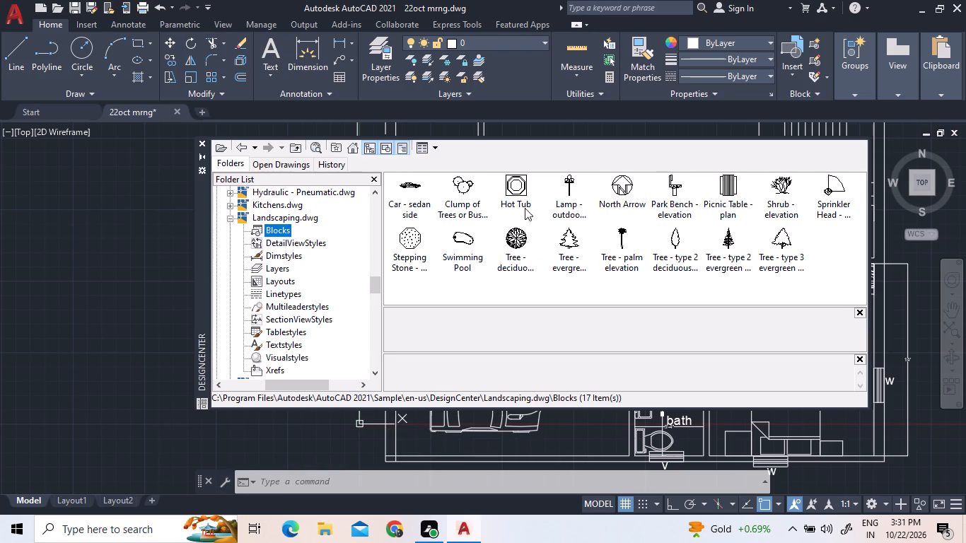
scroll(540, 203, "down", 1)
left_click(415, 239)
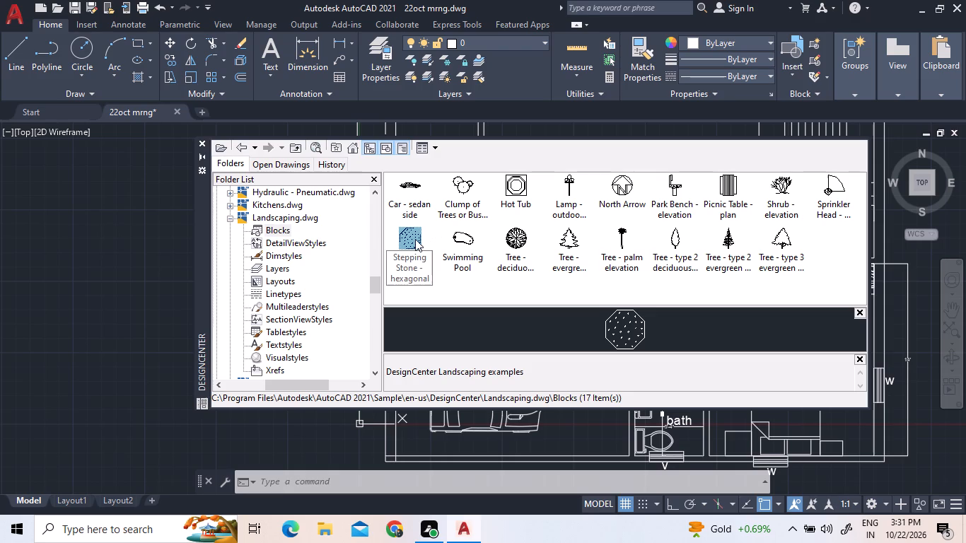
left_click_drag(413, 239, 252, 239)
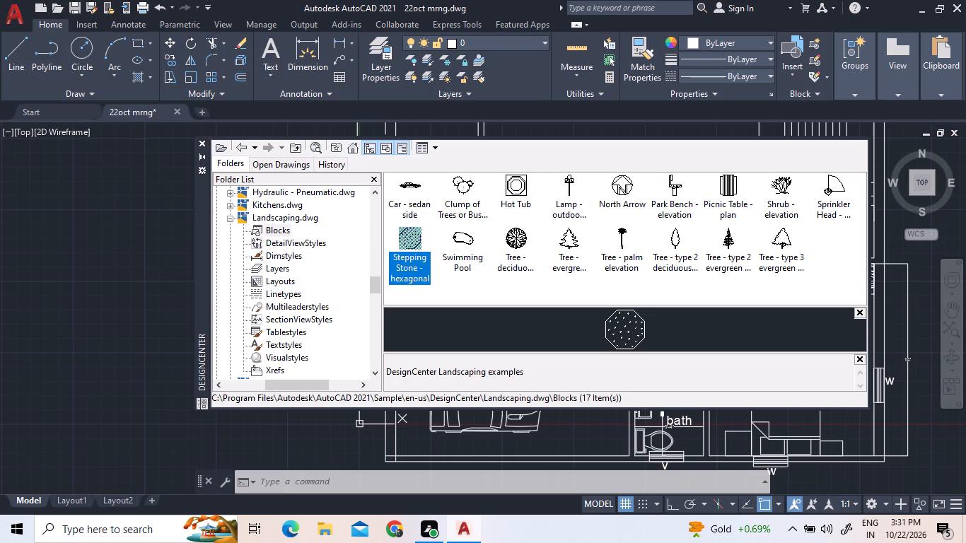
left_click_drag(252, 239, 78, 249)
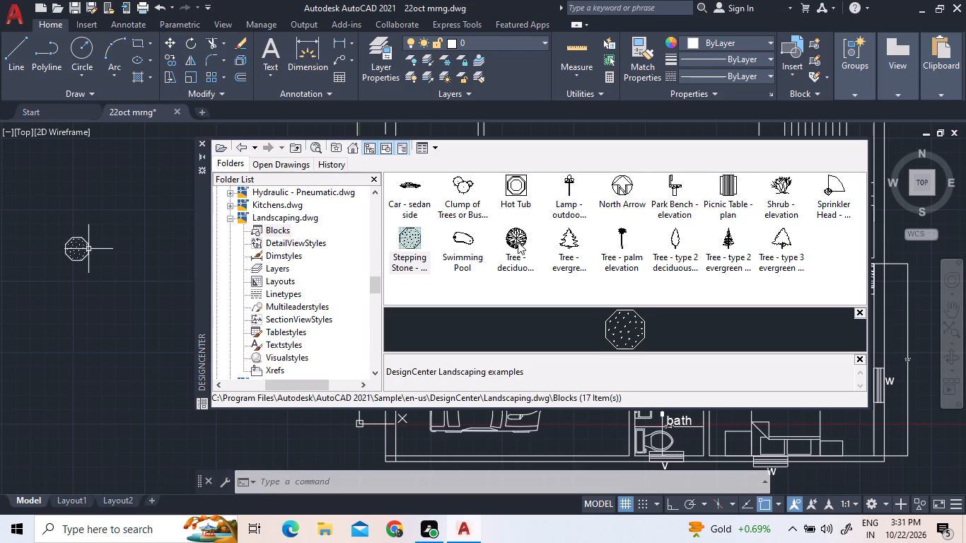
Insert the round deciduous tree and the type 2 evergreen tree elevation blocks near the stepping stone, west of the plan.
left_click_drag(518, 242, 81, 356)
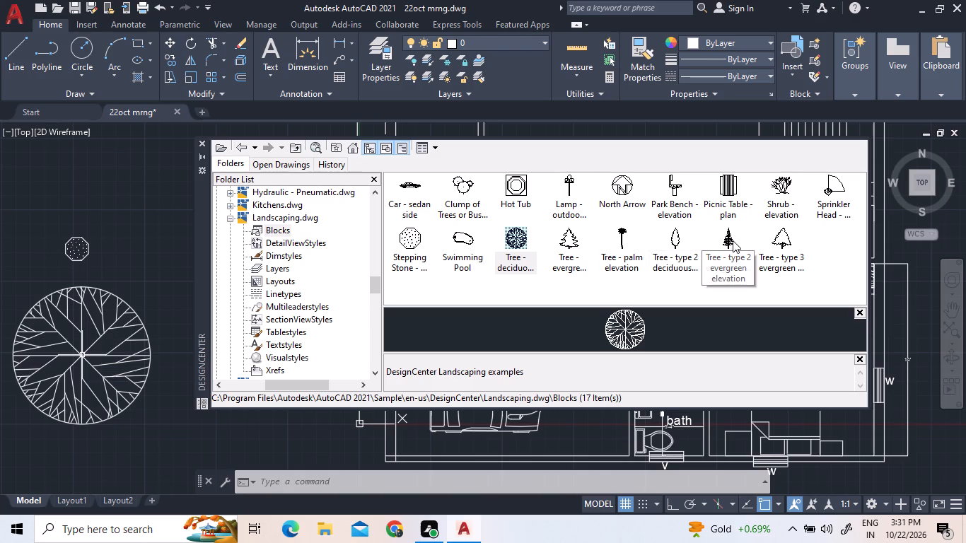
left_click_drag(732, 240, 132, 229)
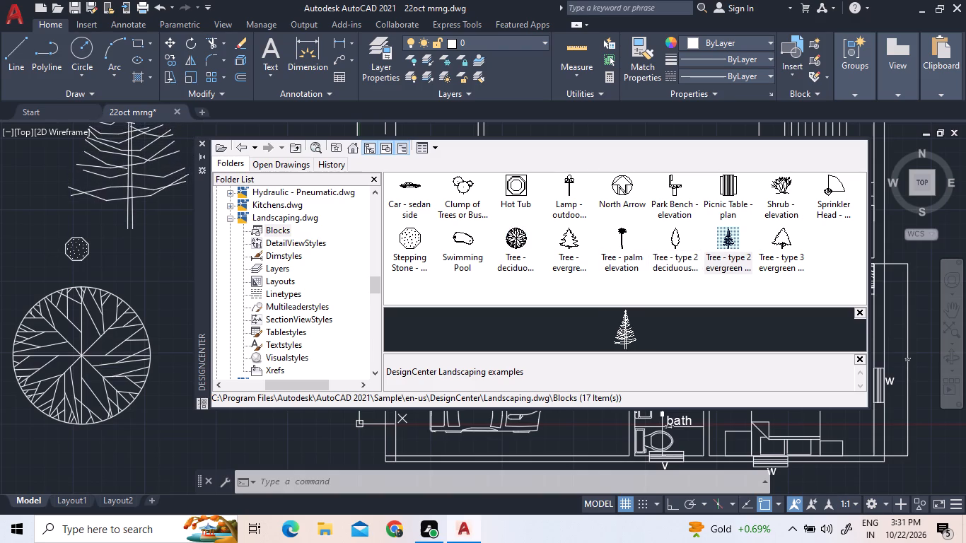
Close DesignCenter and copy the stepping stone to three spots in the open area west of the hall's sofas.
left_click_drag(132, 229, 201, 189)
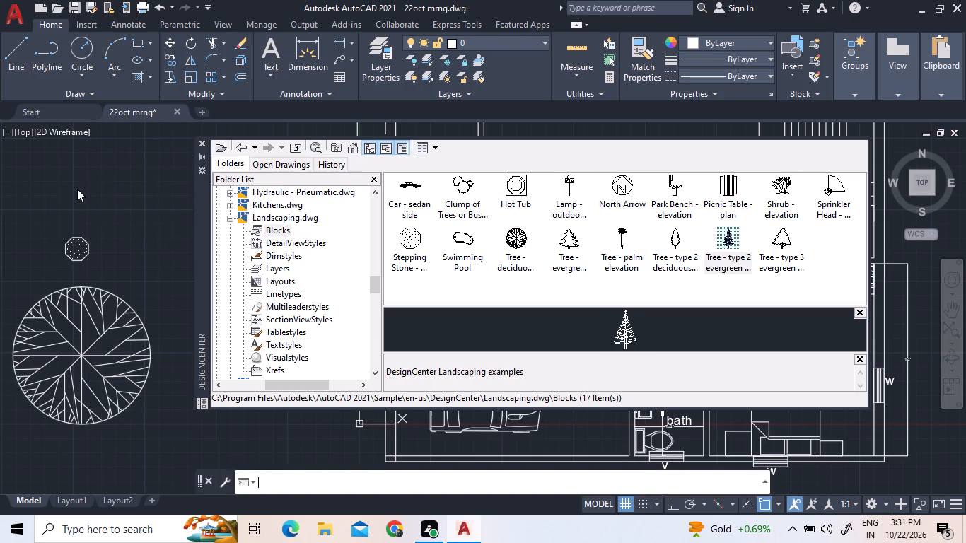
left_click(202, 145)
scroll(436, 219, "down", 1)
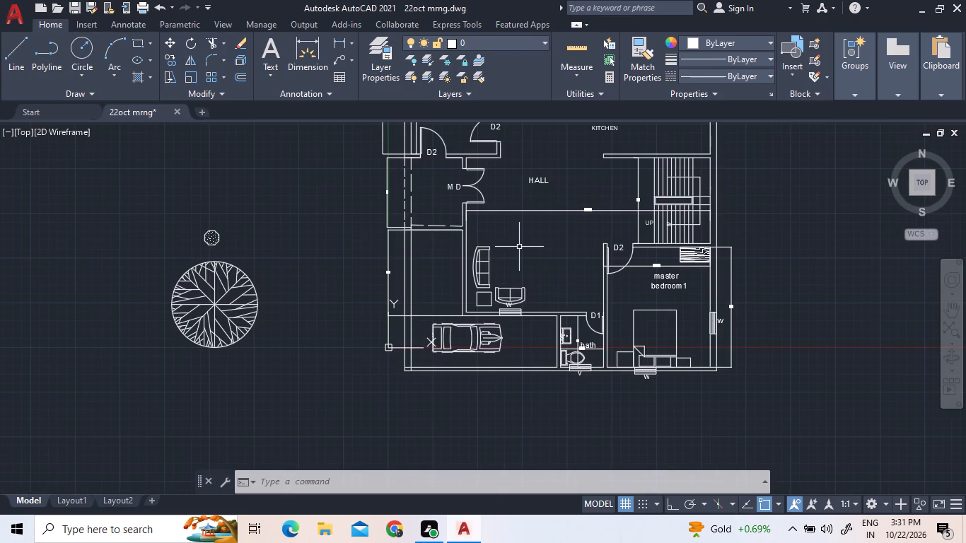
scroll(200, 234, "up", 2)
left_click(237, 245)
left_click(216, 226)
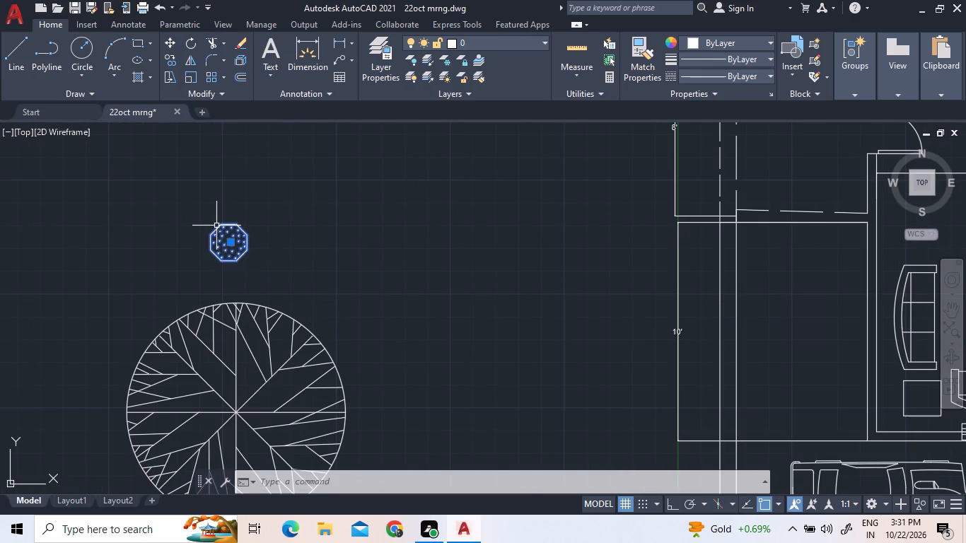
right_click(217, 229)
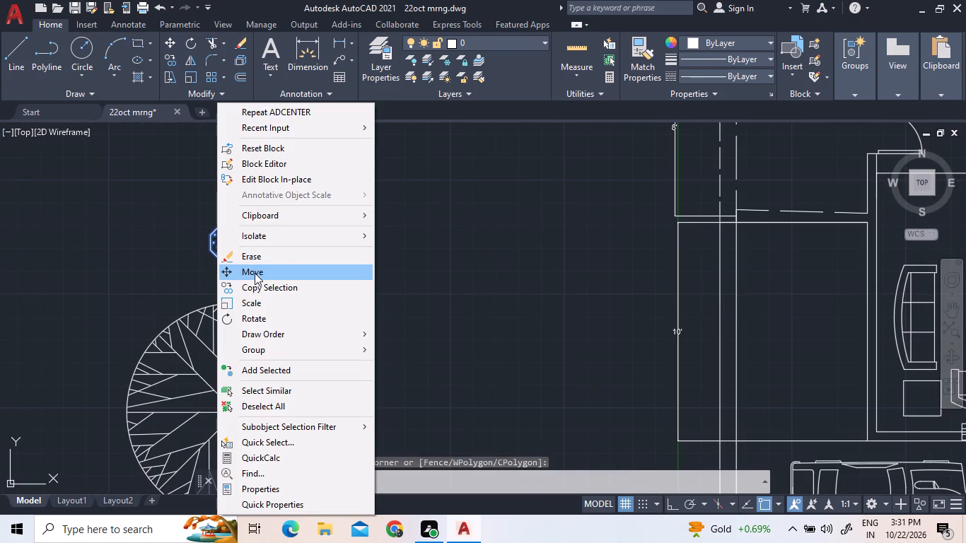
left_click(255, 294)
left_click(240, 274)
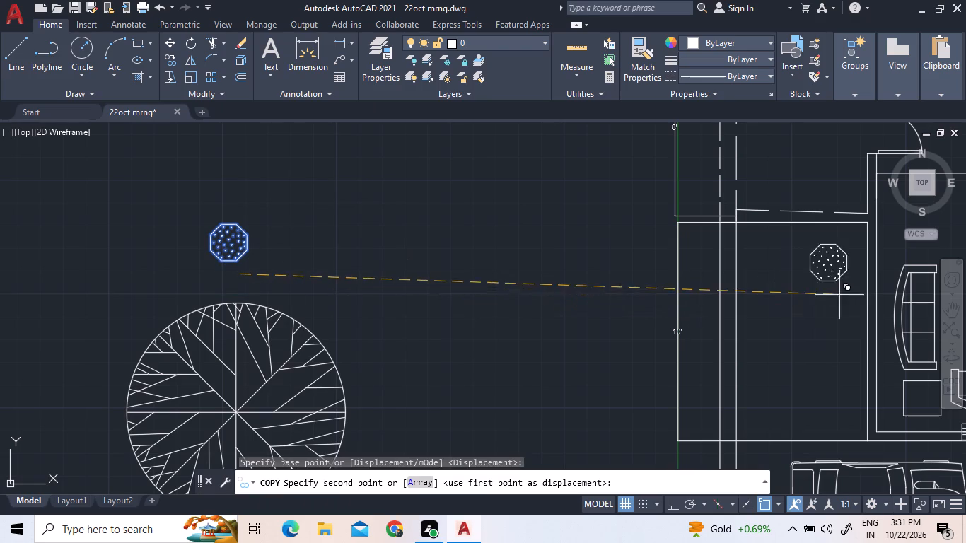
left_click(855, 286)
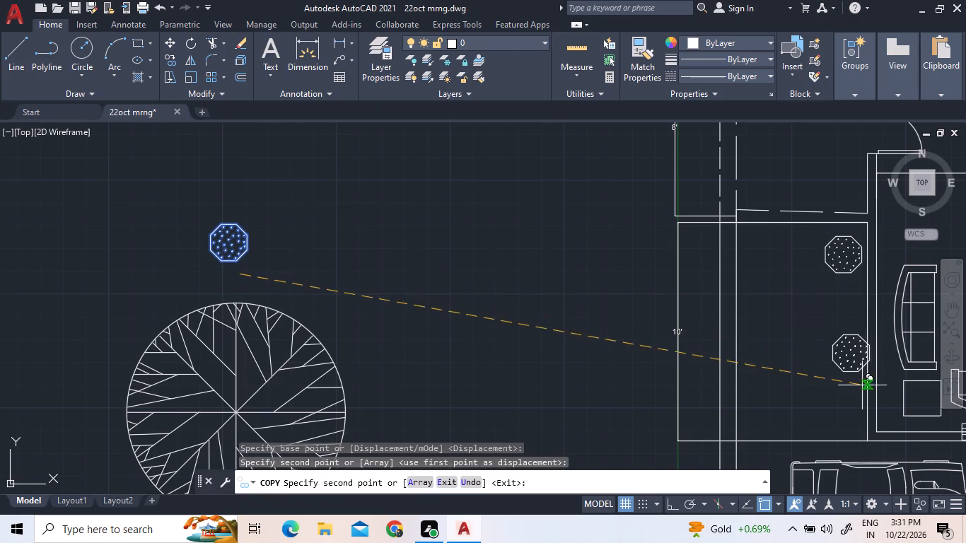
left_click(855, 443)
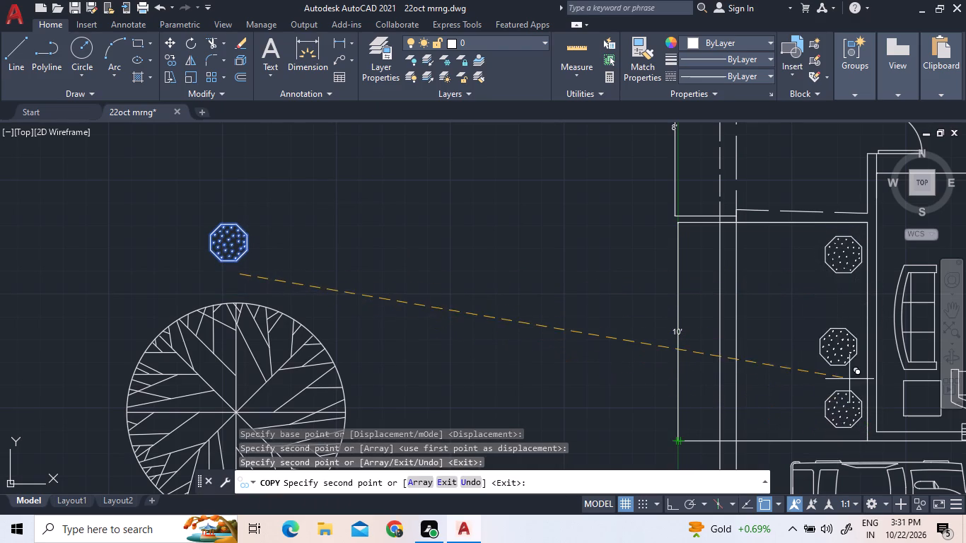
left_click(771, 361)
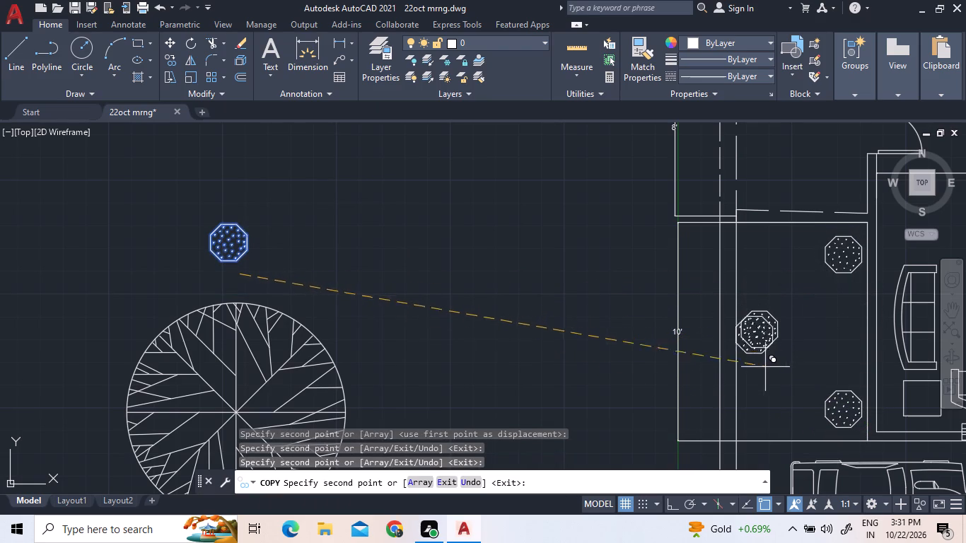
Place two more stepping stone copies at the car parking's east end, beside the bath wall, and finish copying.
scroll(685, 334, "down", 2)
scroll(834, 399, "up", 1)
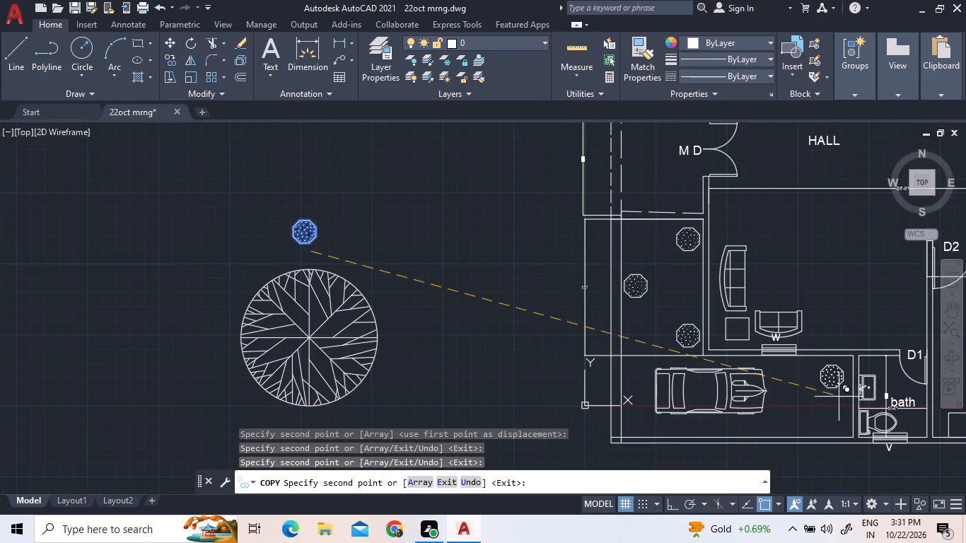
left_click(844, 388)
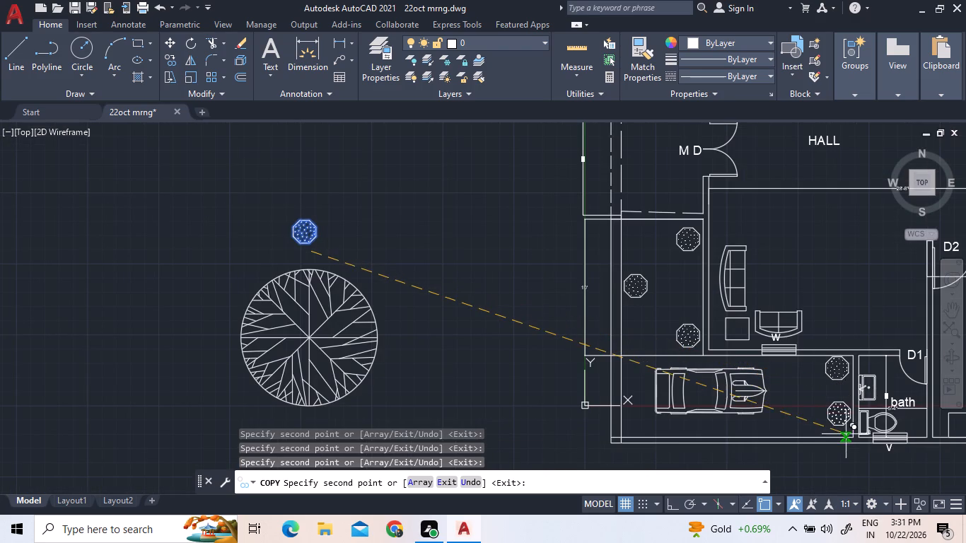
left_click(848, 440)
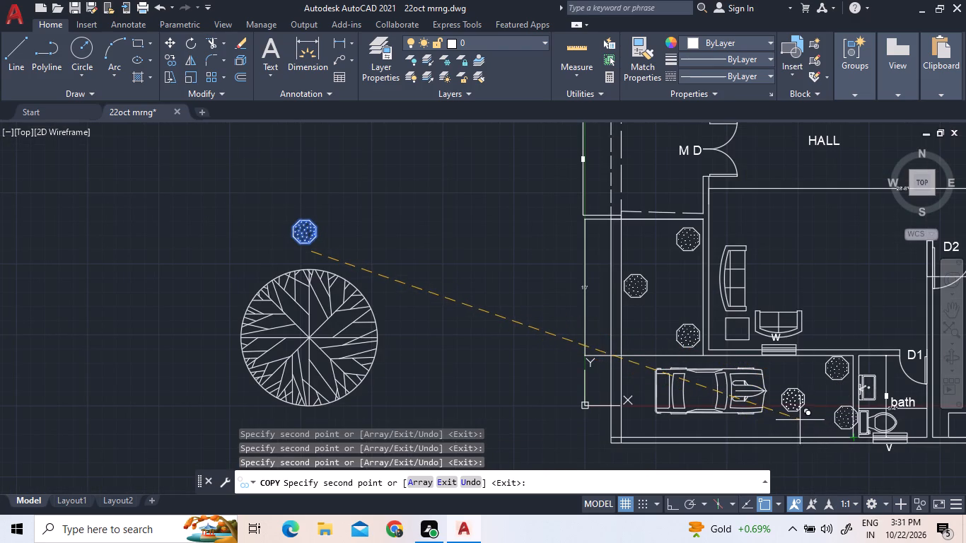
scroll(699, 325, "down", 2)
scroll(707, 215, "up", 2)
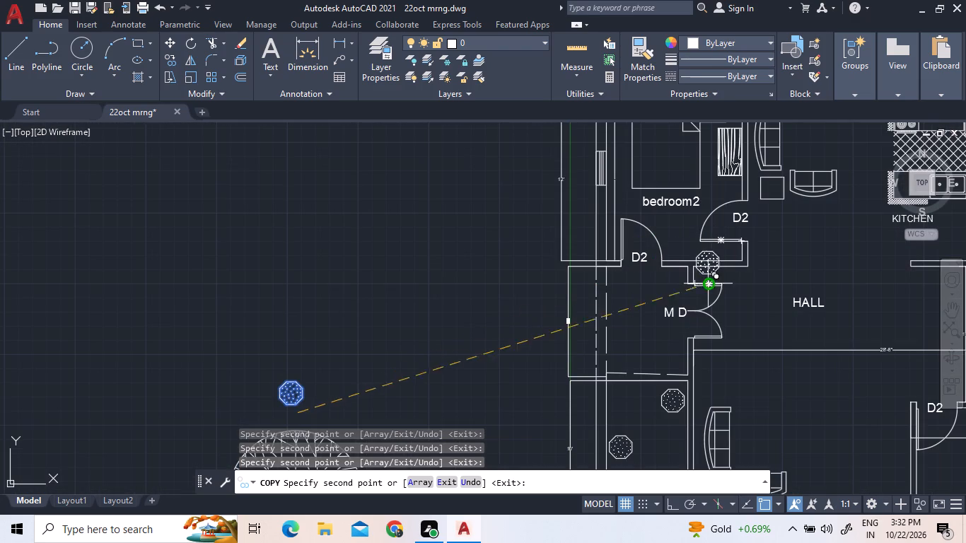
right_click(387, 259)
left_click(431, 269)
Scale the round deciduous tree down about its centre.
scroll(439, 236, "down", 1)
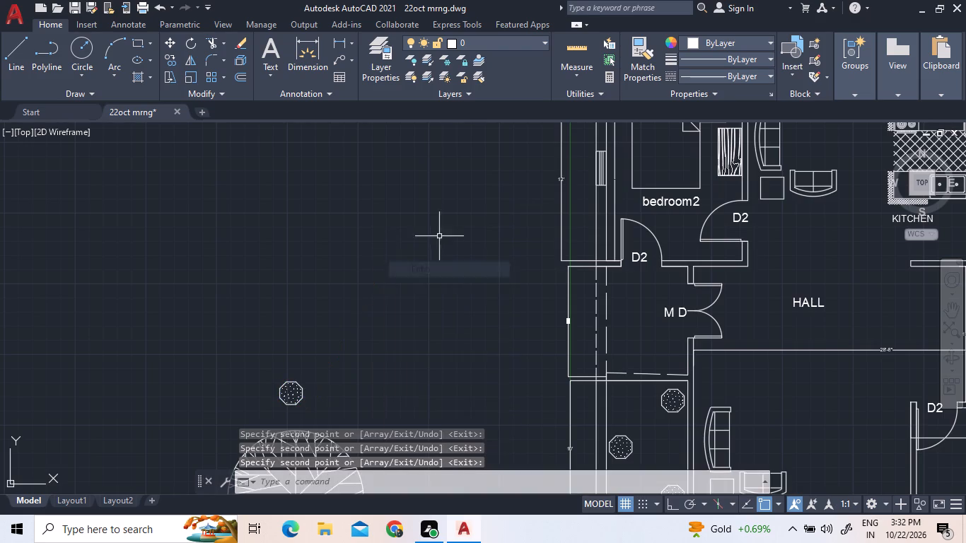
scroll(439, 236, "down", 2)
scroll(418, 312, "up", 2)
left_click(419, 310)
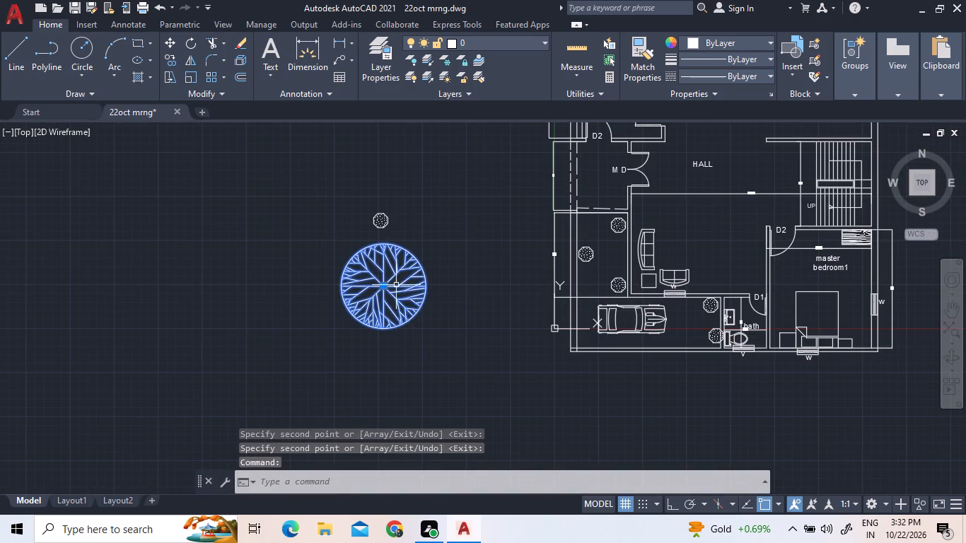
right_click(386, 281)
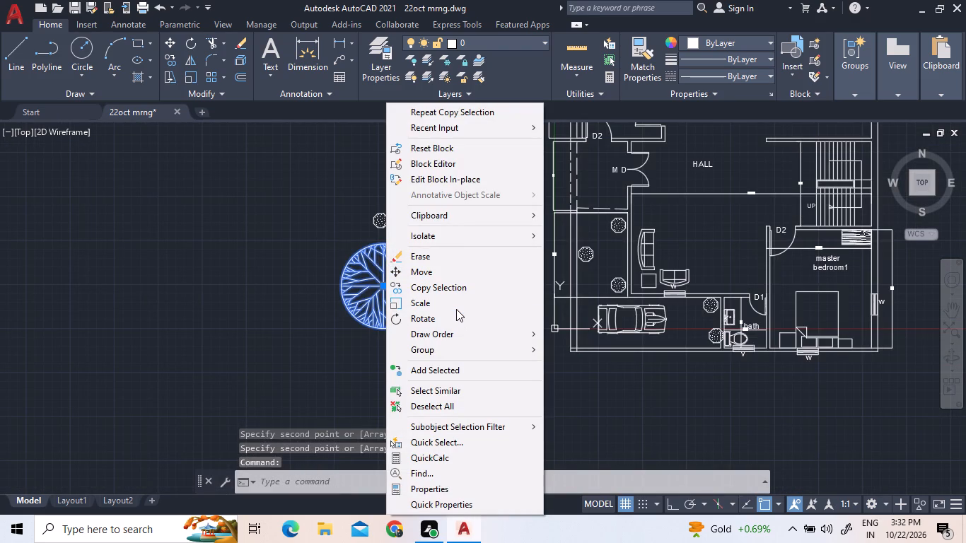
left_click(454, 305)
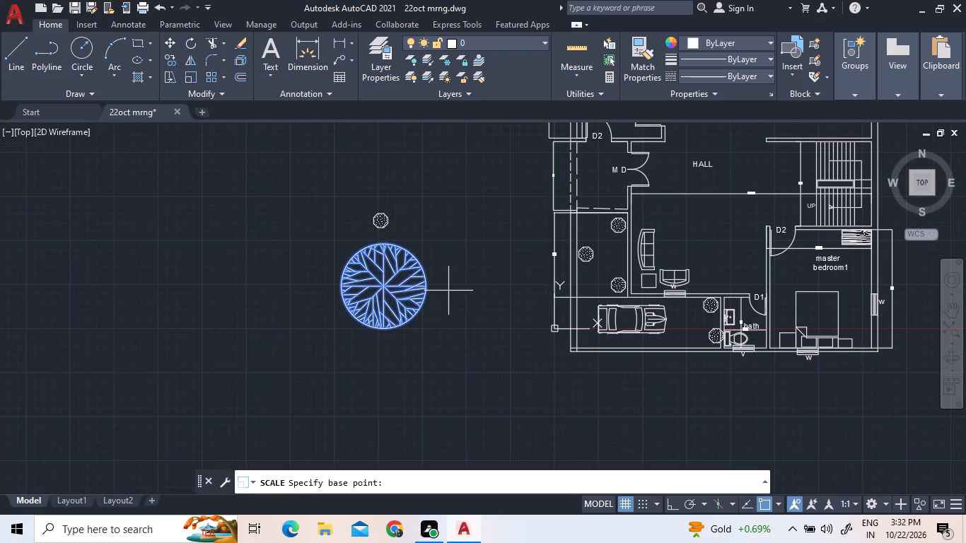
scroll(382, 286, "up", 3)
left_click(383, 284)
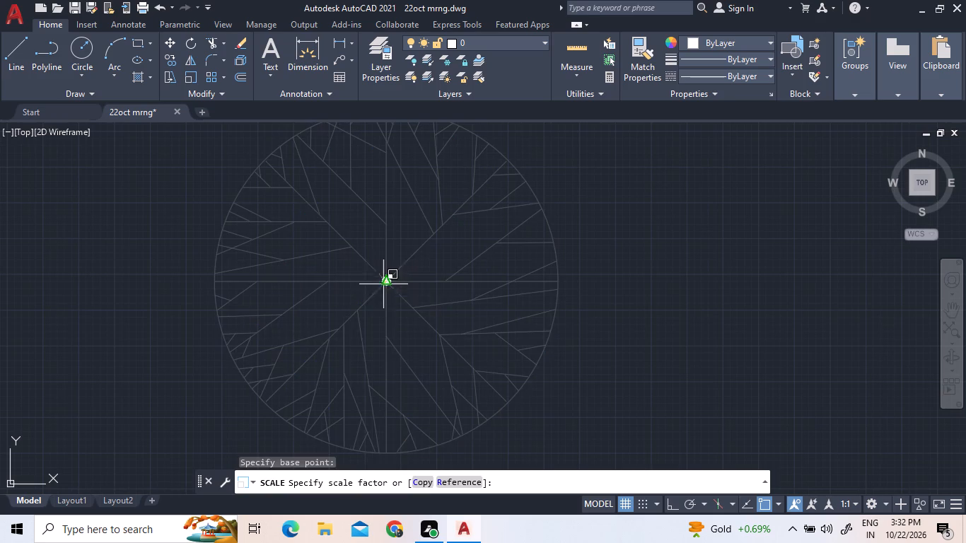
left_click(426, 301)
Copy the reduced round tree between the three stepping stones west of the hall and in front of the parked car.
left_click(458, 332)
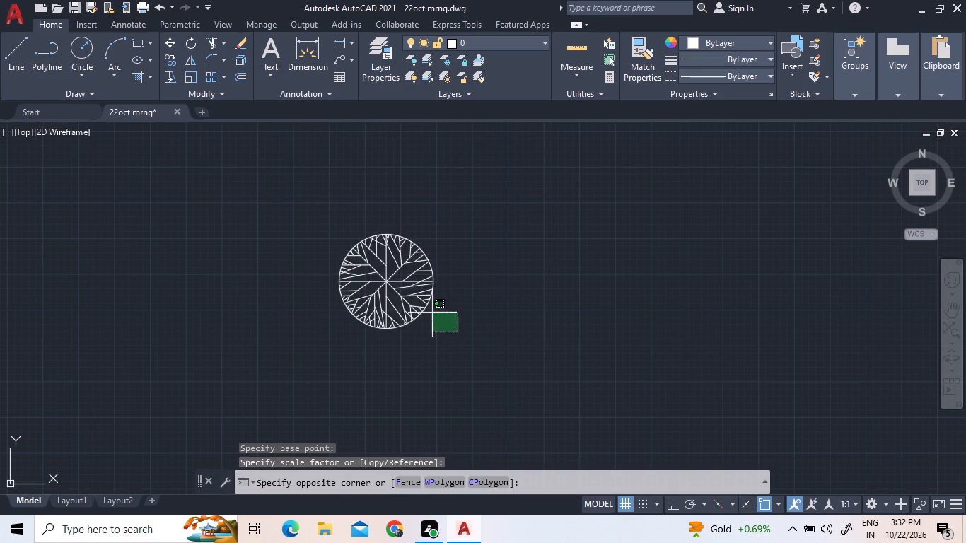
left_click(413, 303)
right_click(413, 303)
left_click(463, 283)
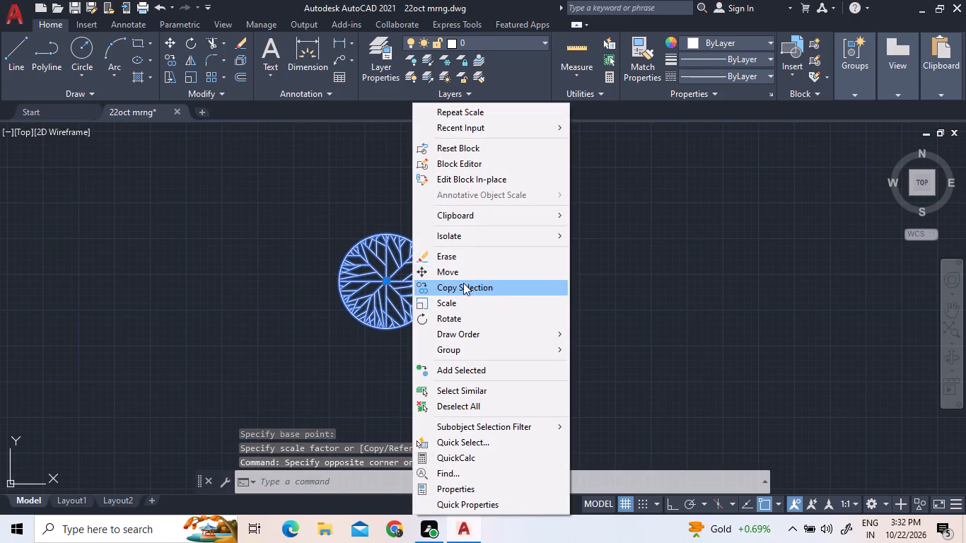
left_click(385, 284)
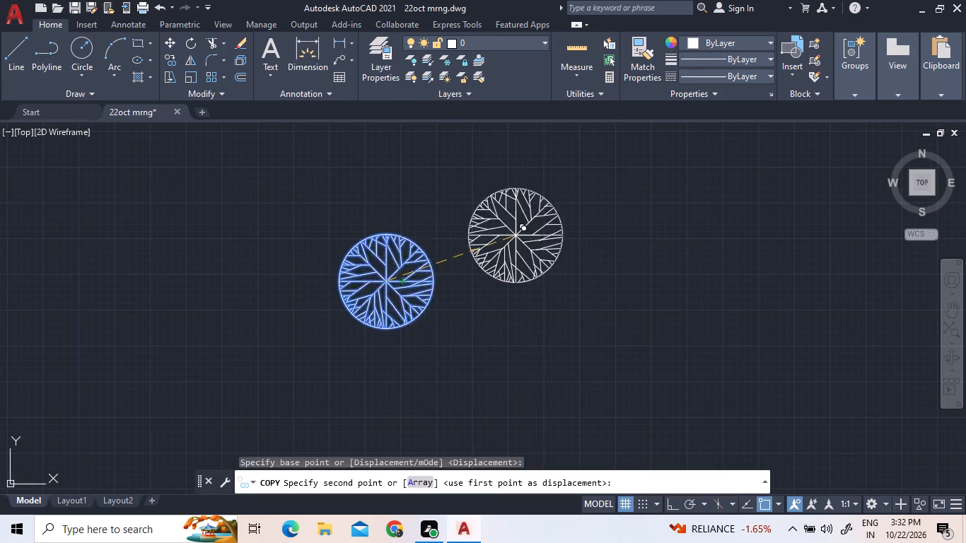
scroll(493, 241, "down", 4)
scroll(620, 232, "up", 4)
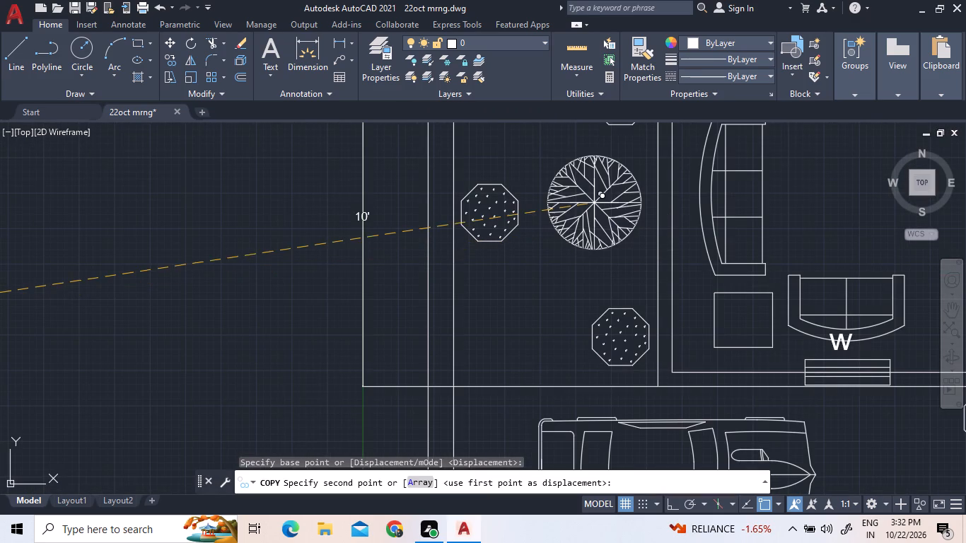
left_click(606, 204)
scroll(546, 176, "down", 3)
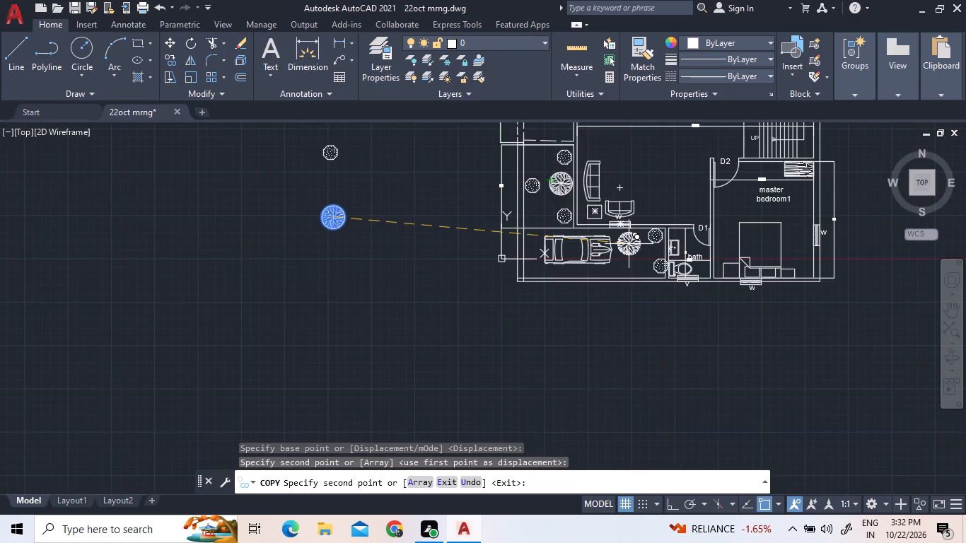
scroll(633, 249, "up", 3)
left_click(654, 259)
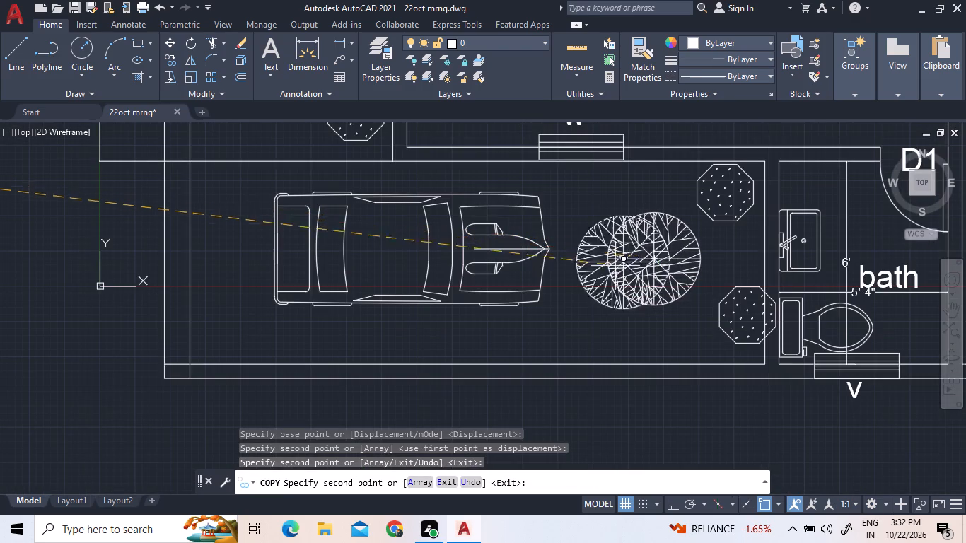
scroll(440, 294, "down", 2)
scroll(291, 273, "down", 2)
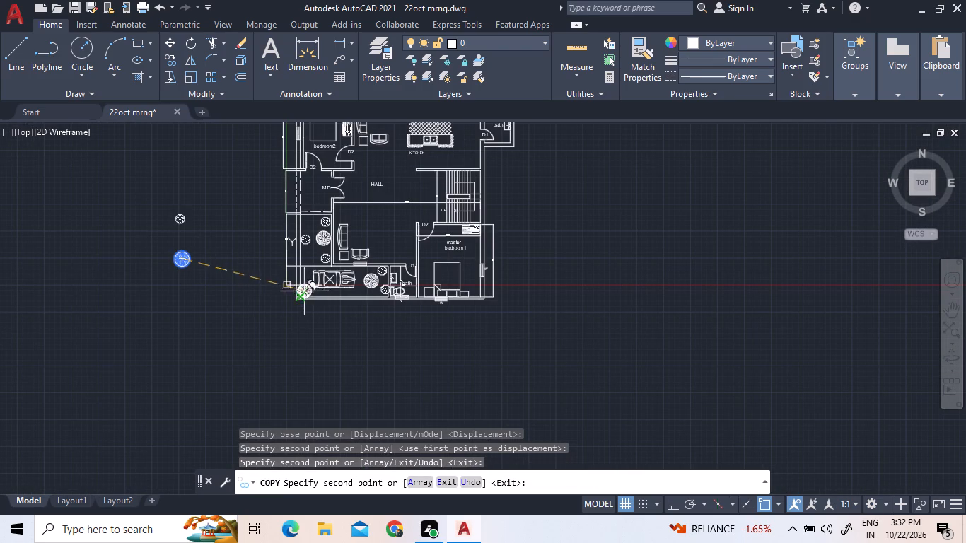
key("Escape")
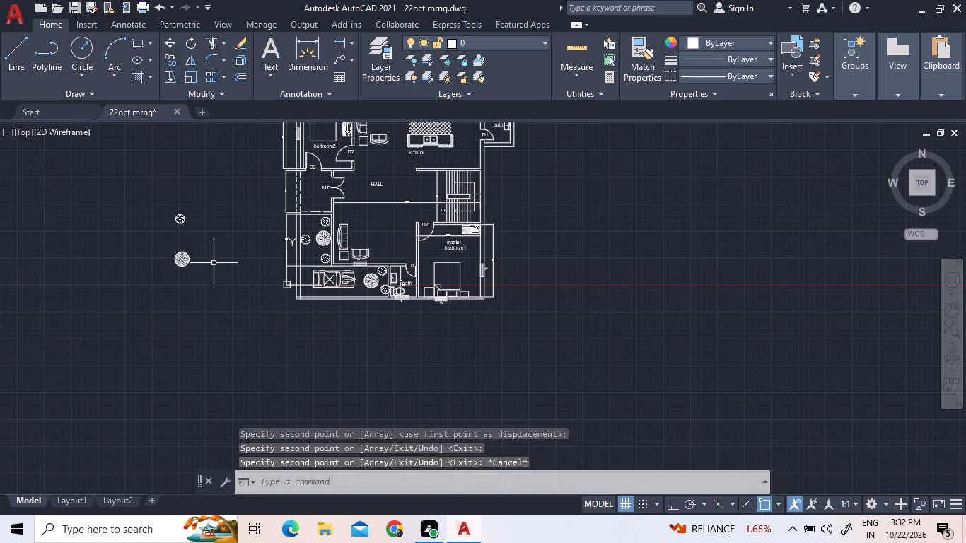
Erase the original stepping stone and round tree standing outside the plan to the west.
left_click(219, 297)
left_click(158, 205)
key("Delete")
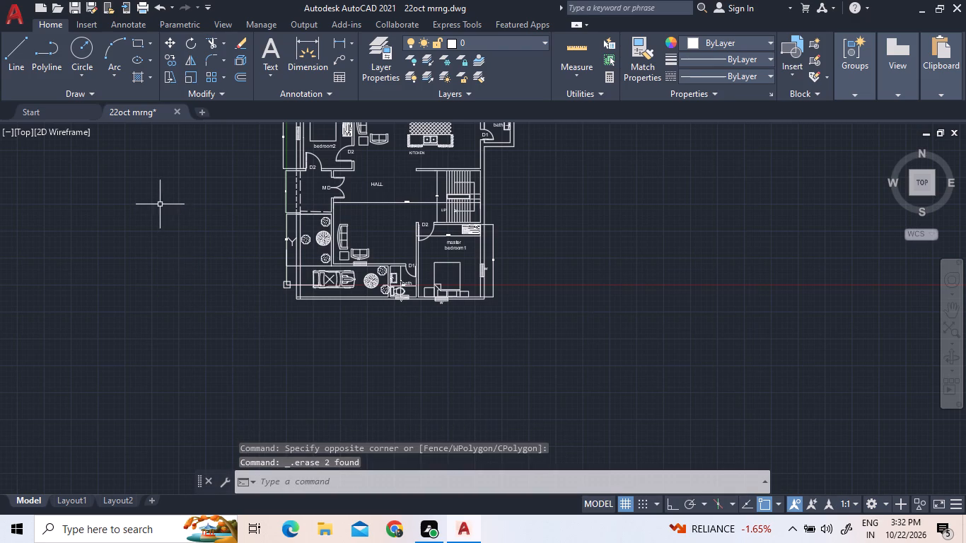
Inspect the outer walls around master bedroom1, the bath and the car parking for wall lines to clean up.
scroll(367, 381, "down", 1)
scroll(308, 224, "up", 1)
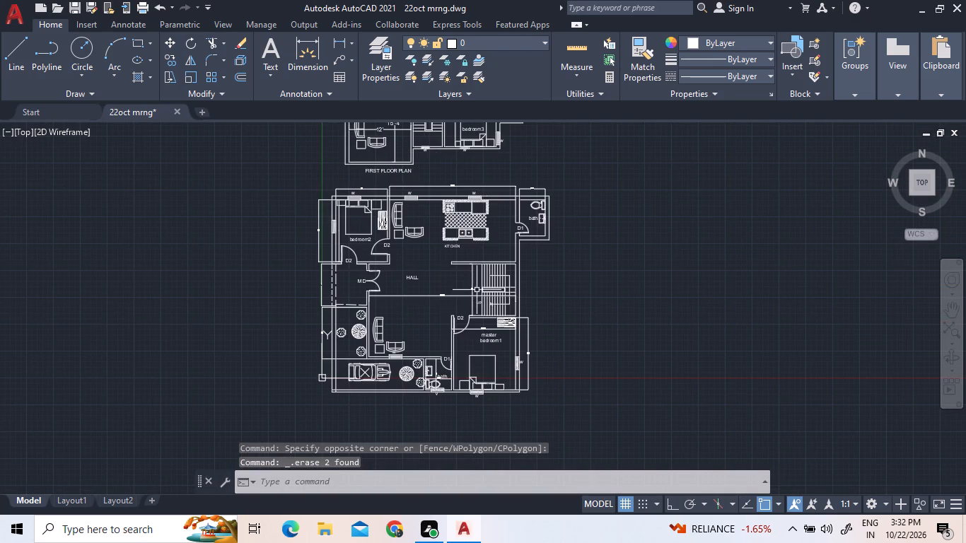
scroll(507, 363, "up", 3)
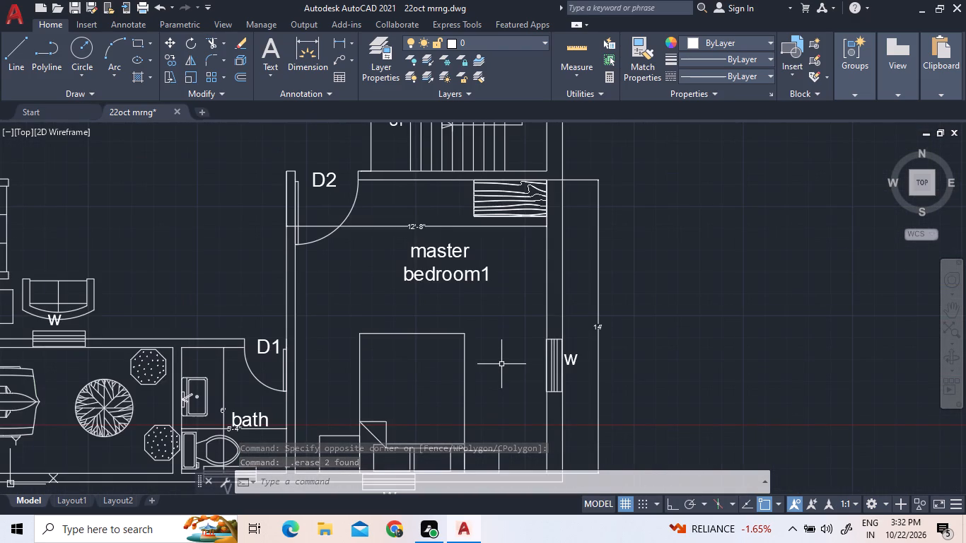
scroll(506, 317, "down", 2)
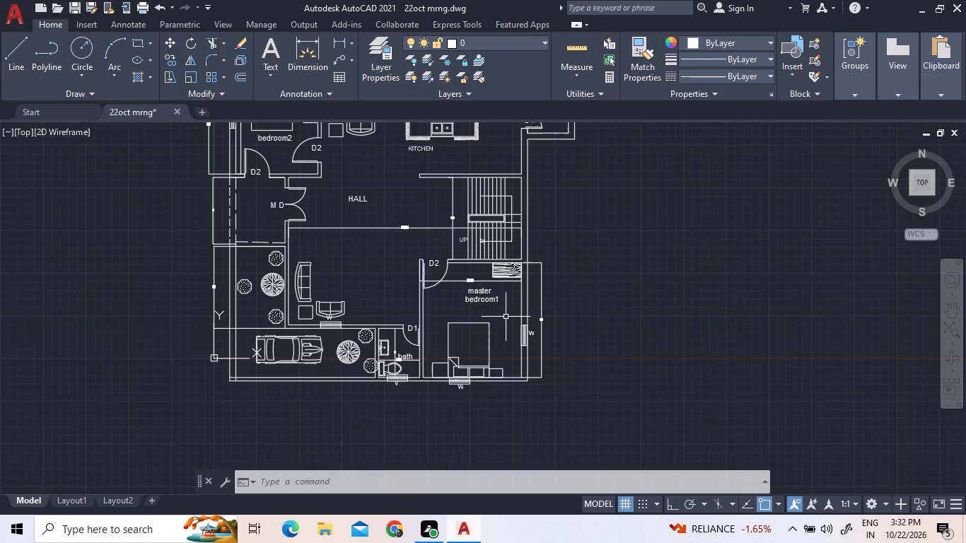
scroll(496, 274, "down", 1)
scroll(490, 340, "up", 4)
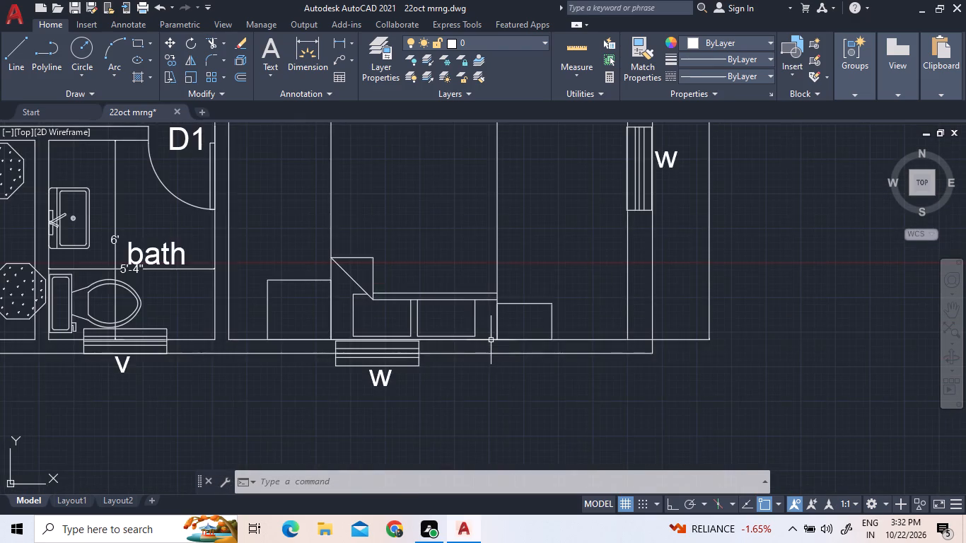
scroll(499, 341, "down", 2)
scroll(367, 370, "up", 1)
scroll(367, 370, "down", 1)
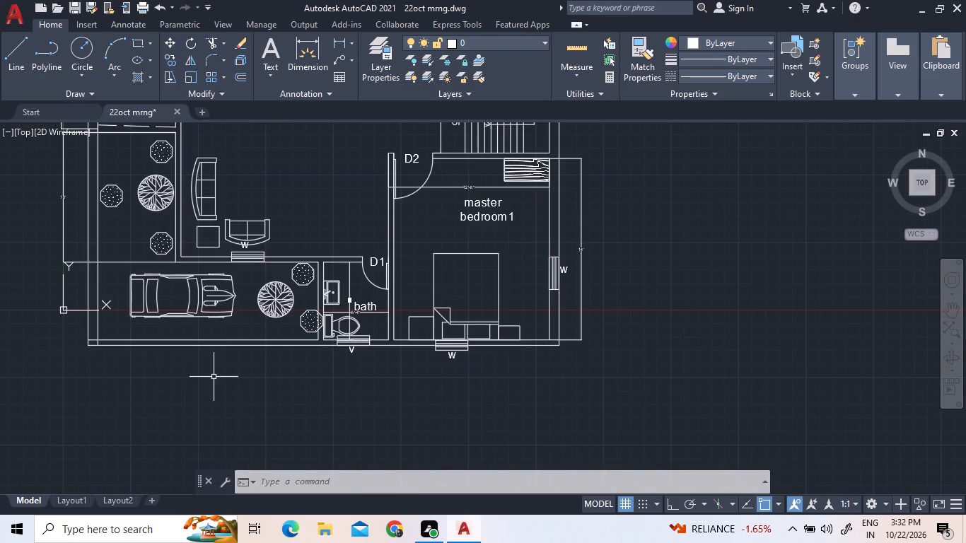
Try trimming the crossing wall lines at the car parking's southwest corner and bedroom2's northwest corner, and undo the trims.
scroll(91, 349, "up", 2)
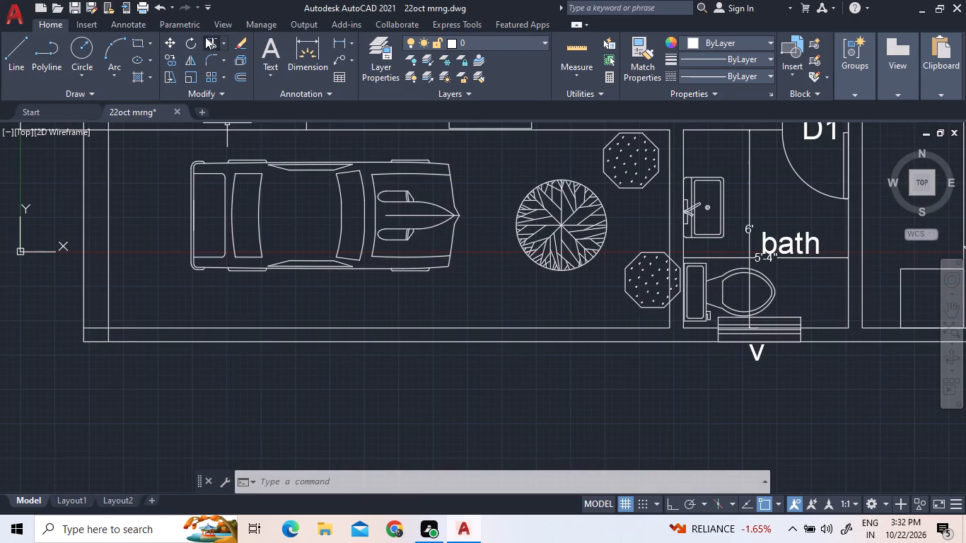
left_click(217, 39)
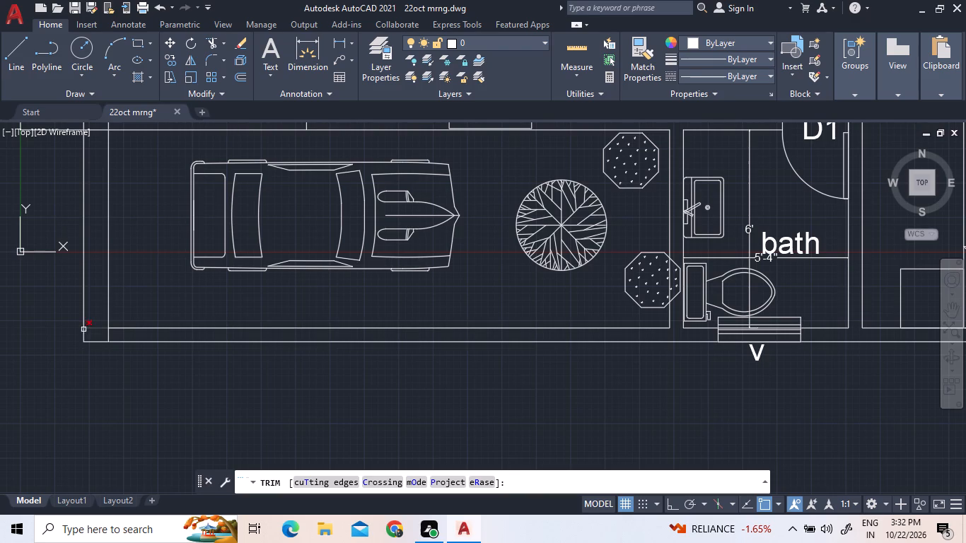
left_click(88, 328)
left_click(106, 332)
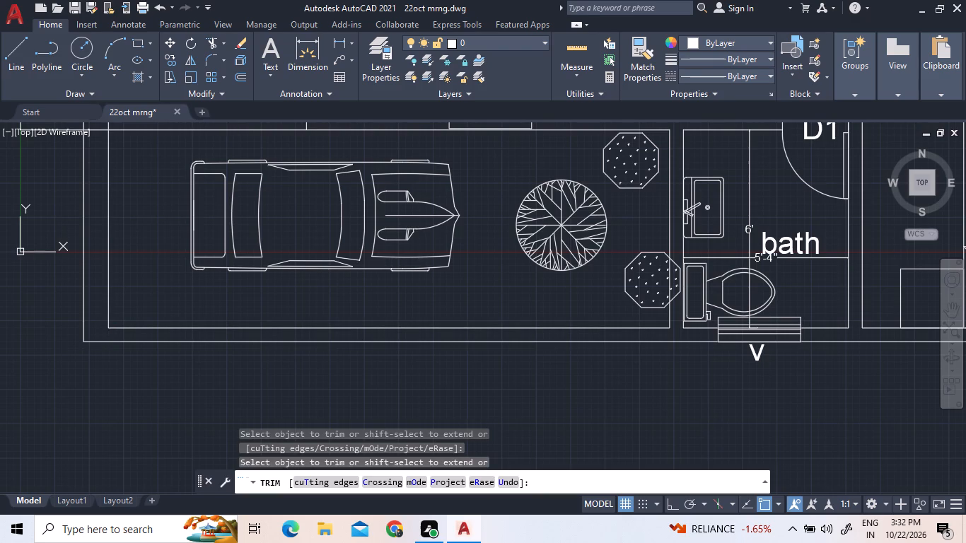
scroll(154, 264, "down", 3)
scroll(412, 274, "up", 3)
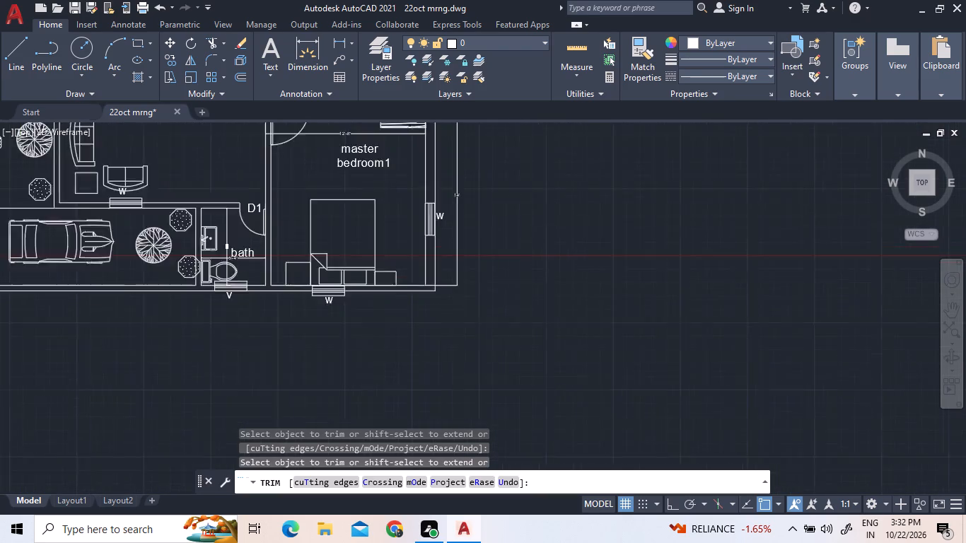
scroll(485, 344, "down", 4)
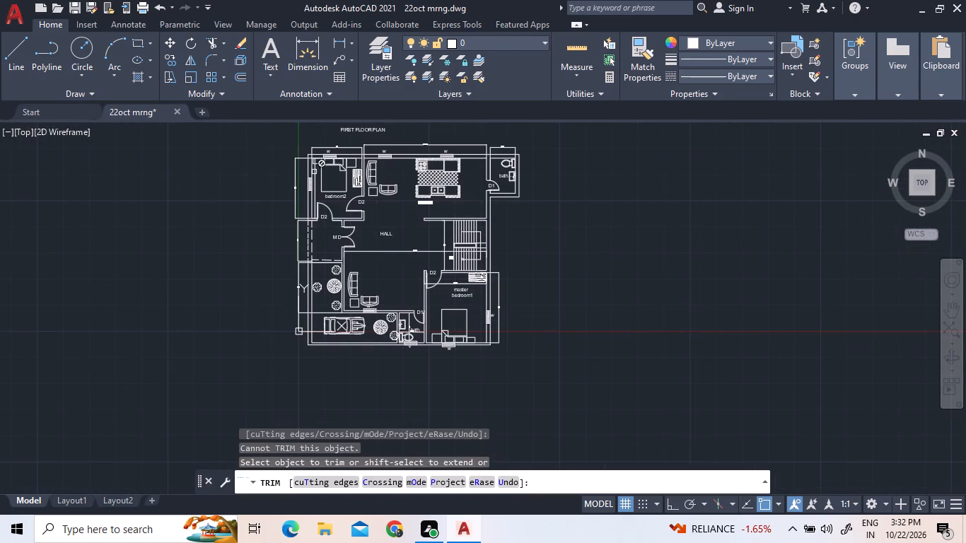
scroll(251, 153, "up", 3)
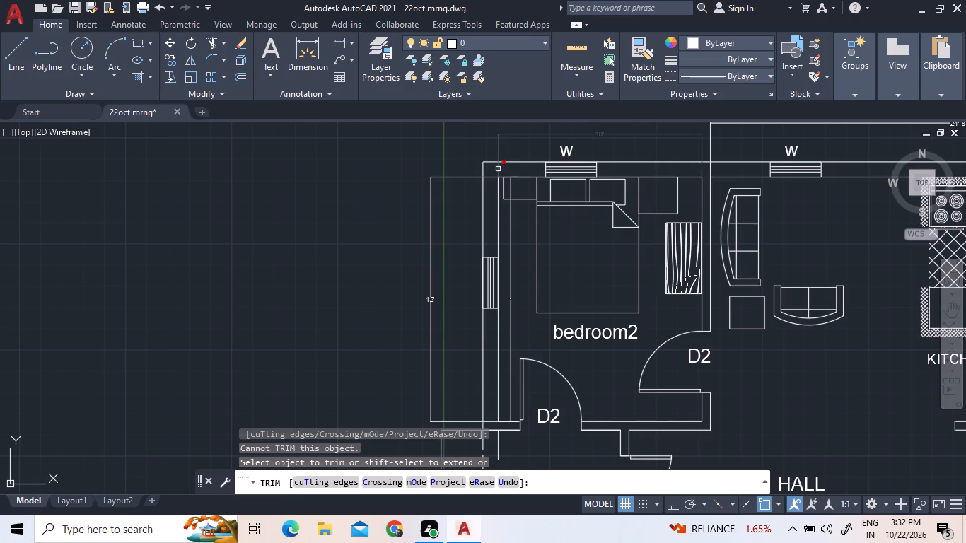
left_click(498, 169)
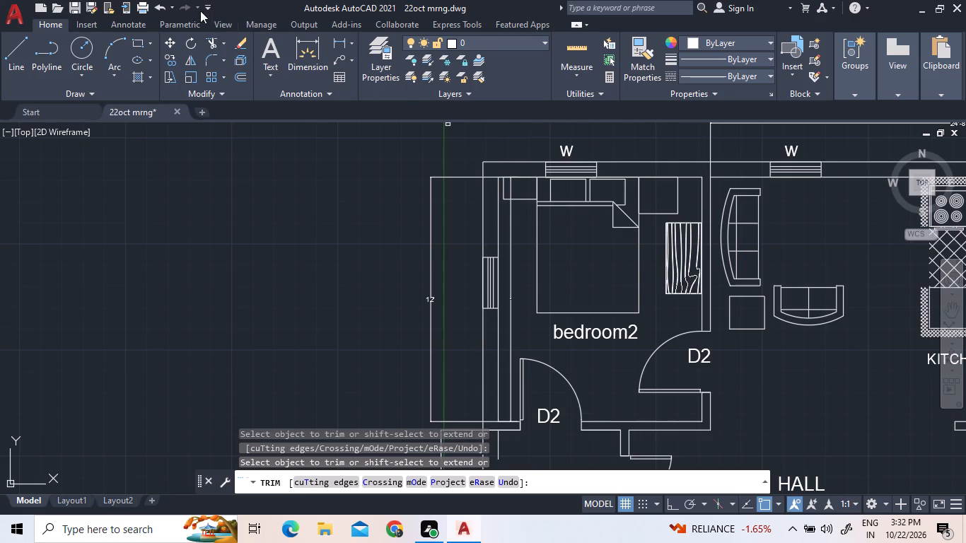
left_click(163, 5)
Trim both inner wall-line ends running past each other inside the car parking's southwest outer corner.
scroll(482, 301, "down", 1)
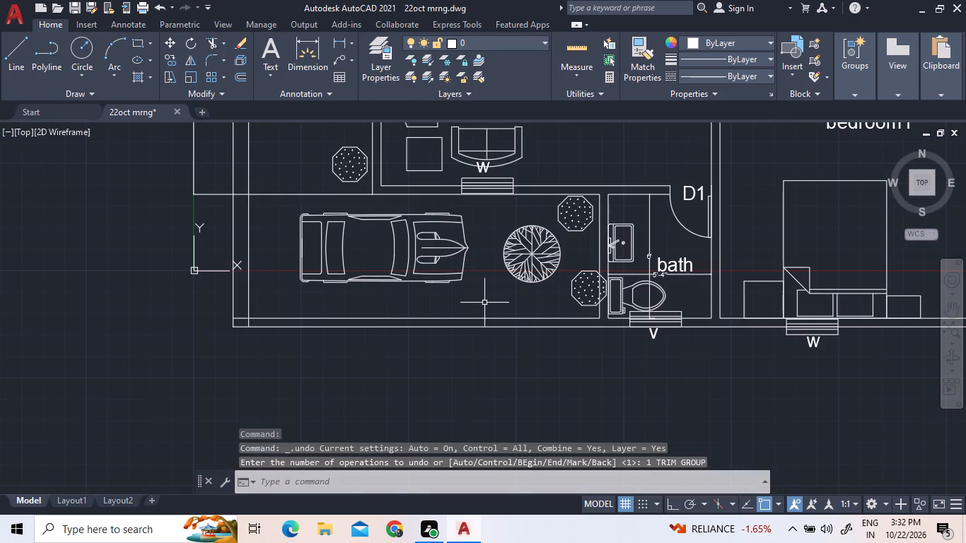
left_click(211, 41)
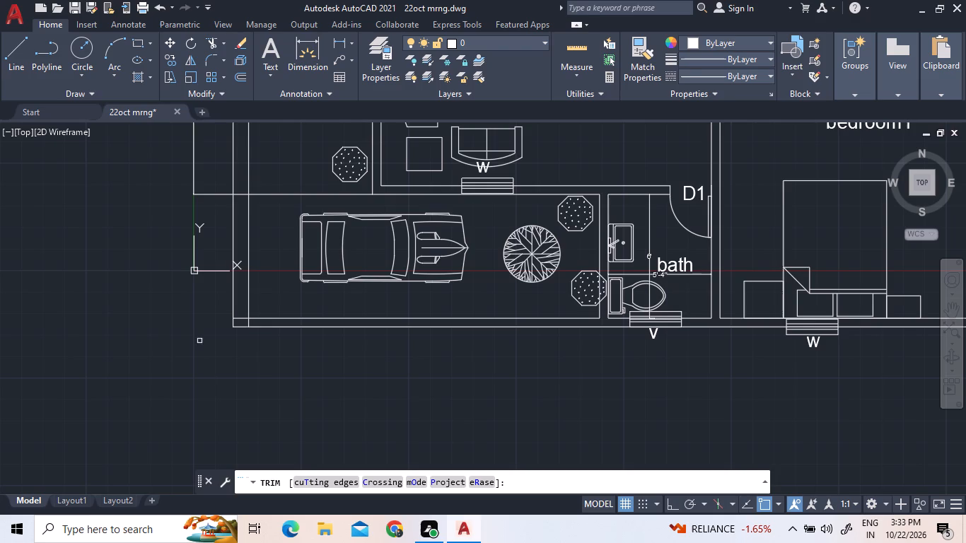
scroll(240, 333, "up", 4)
left_click(291, 292)
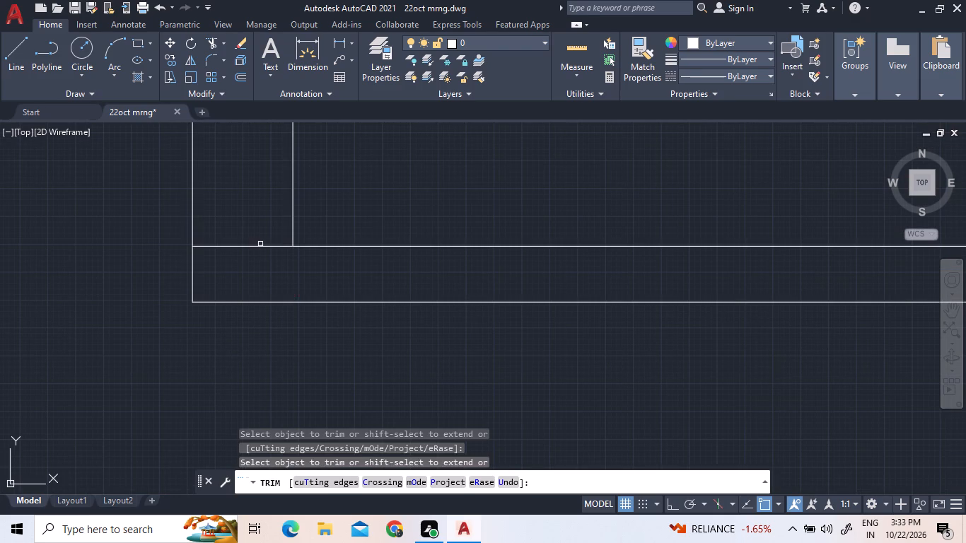
left_click(257, 246)
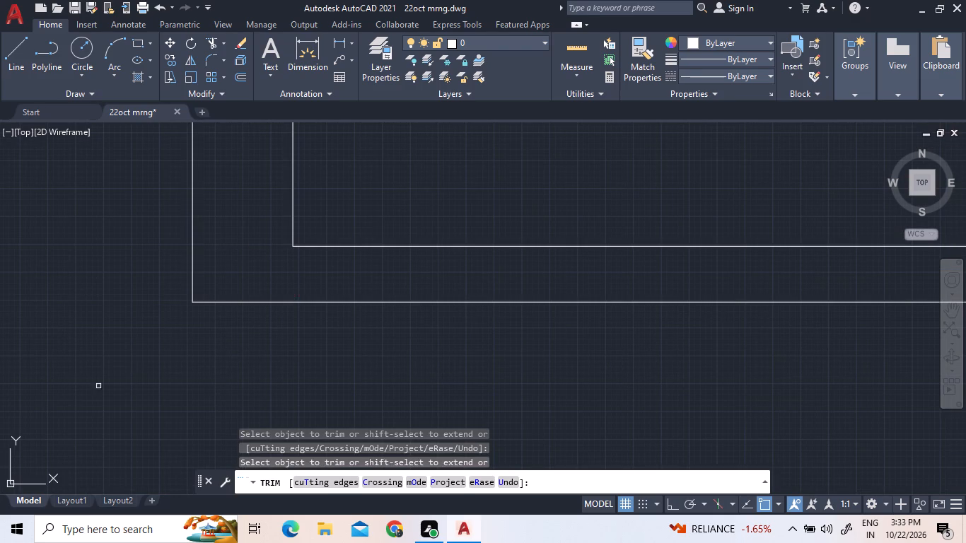
right_click(89, 386)
left_click(135, 193)
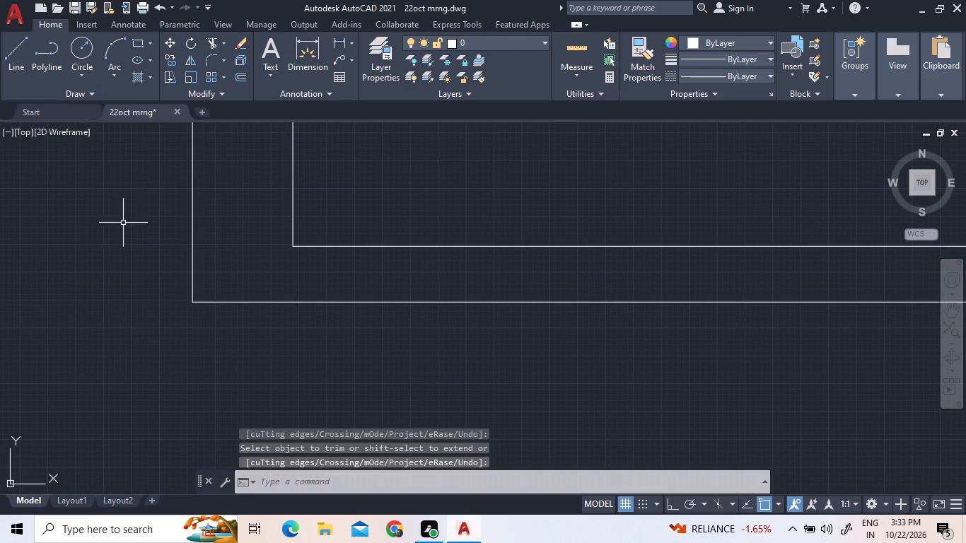
Examine the wall corners and junctions around bedroom2, the kitchen, the stairs and the south rooms.
scroll(113, 365, "down", 4)
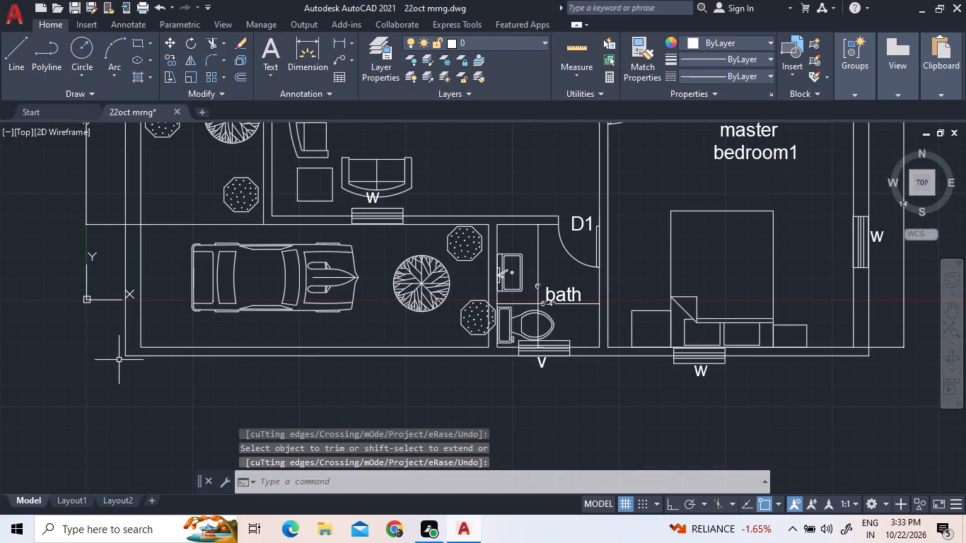
scroll(126, 356, "down", 3)
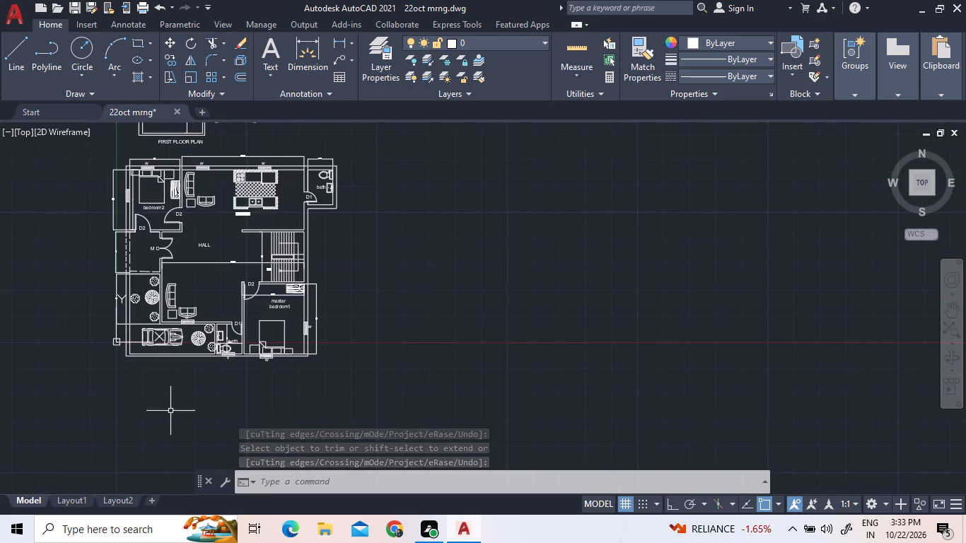
scroll(112, 163, "up", 2)
scroll(243, 180, "up", 2)
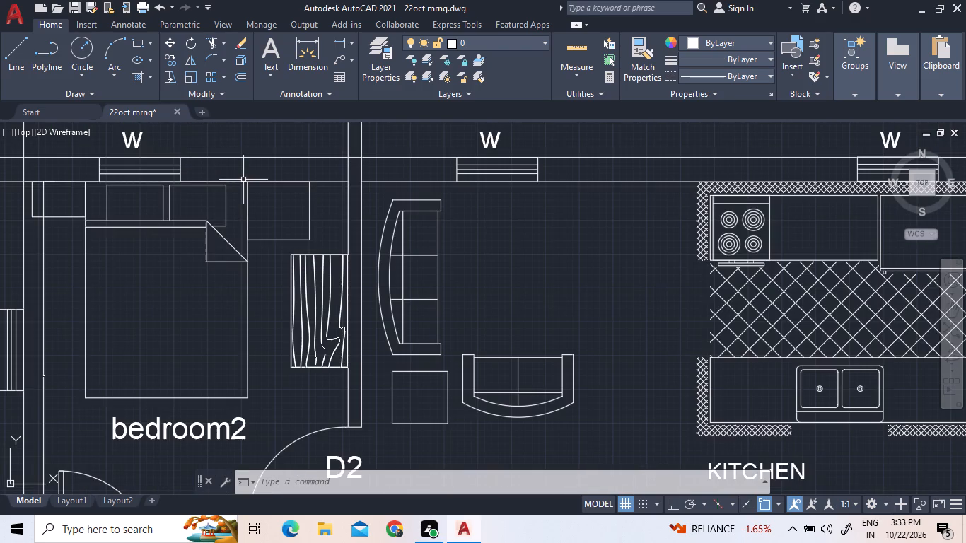
scroll(243, 180, "down", 3)
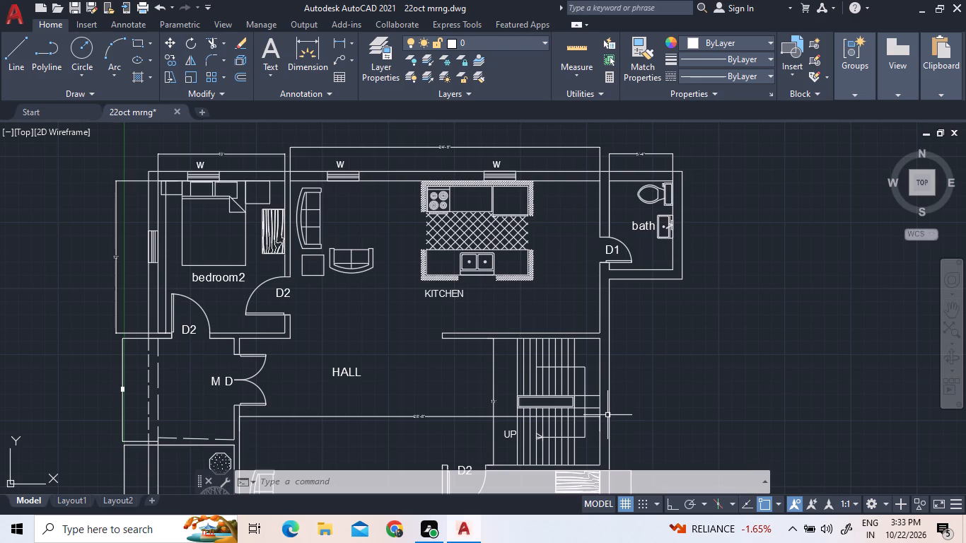
scroll(561, 240, "down", 3)
scroll(540, 319, "up", 3)
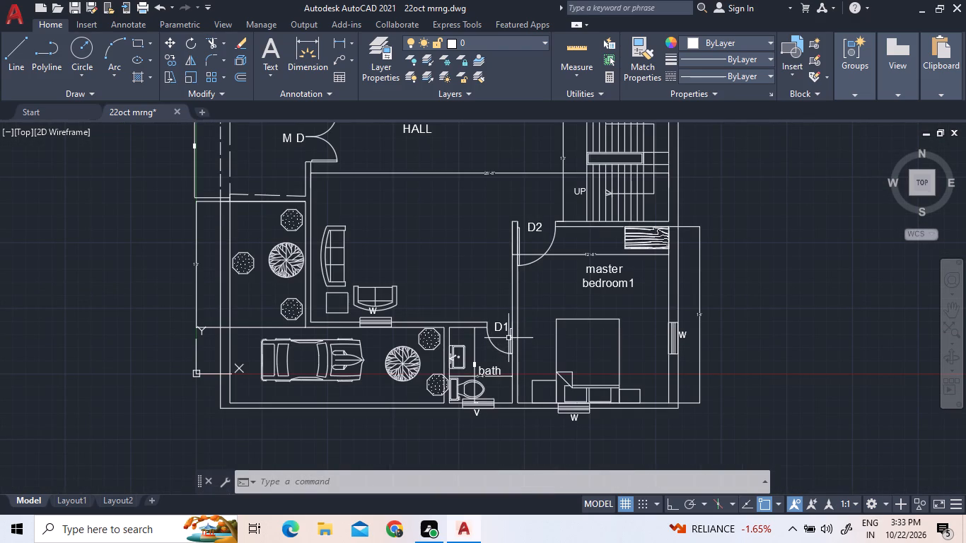
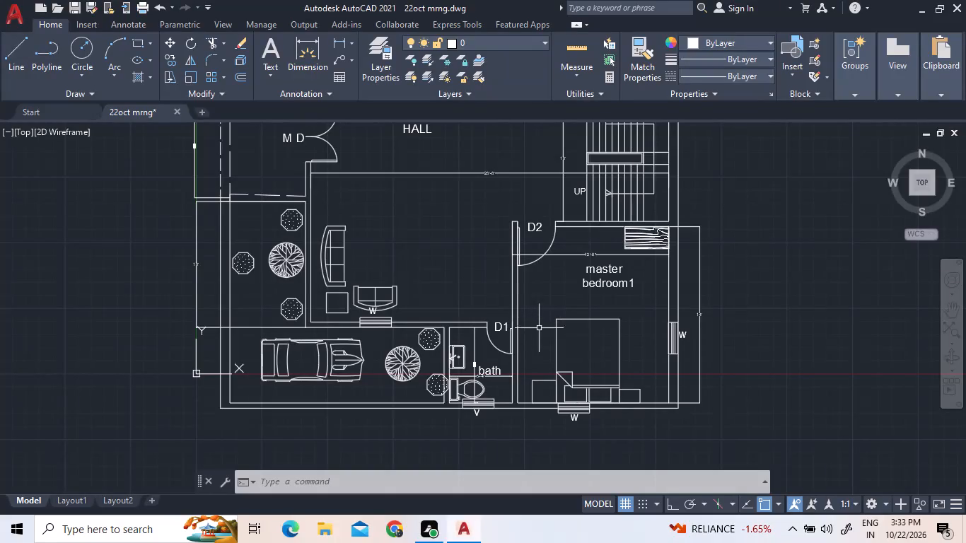
Copy the long rectangular furniture block from the front terrace balcony to two spots in the empty area west of the plans.
scroll(477, 310, "down", 3)
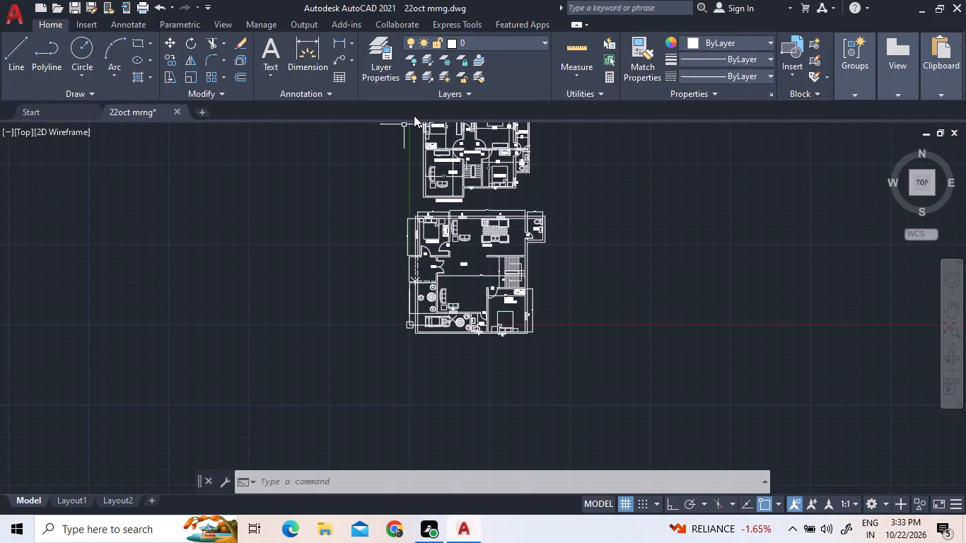
scroll(455, 144, "up", 3)
left_click(425, 187)
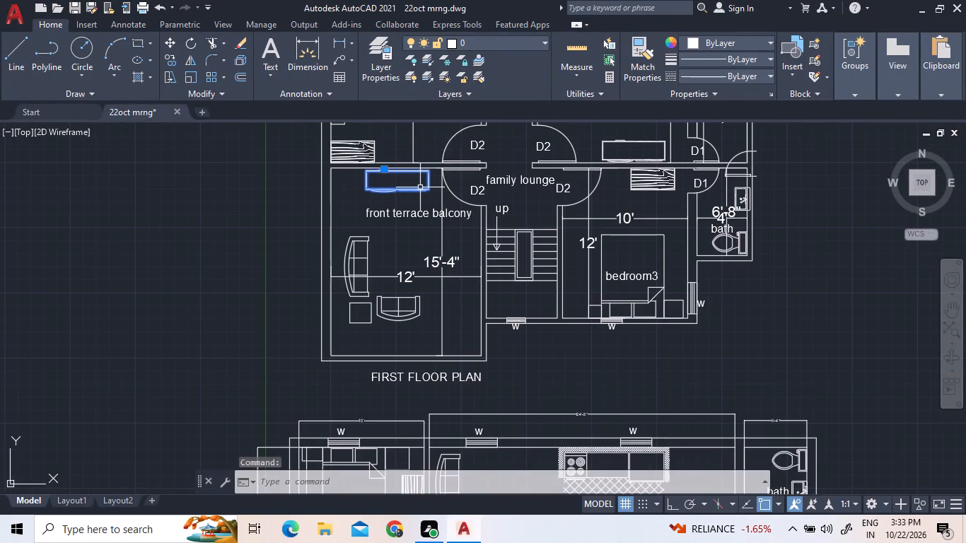
right_click(419, 187)
left_click(453, 285)
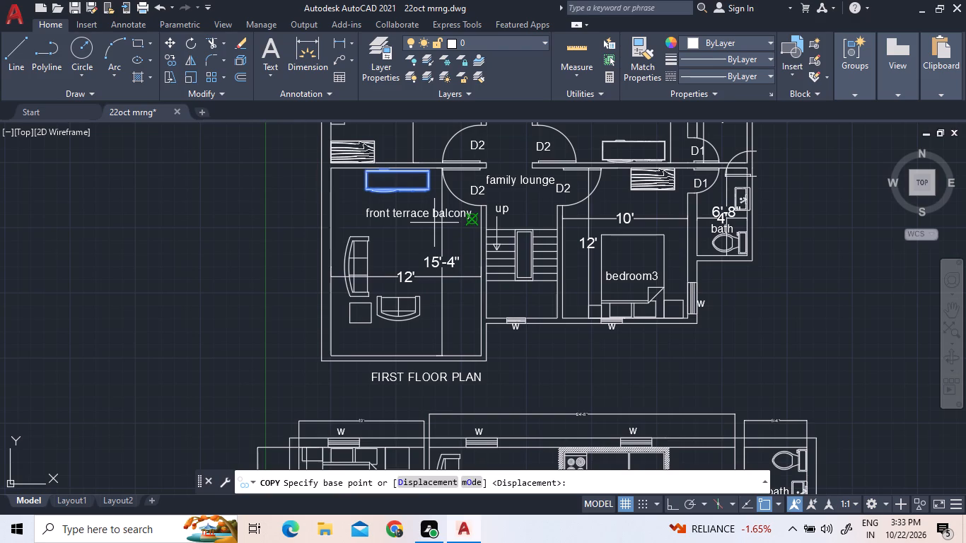
left_click(433, 222)
left_click(221, 342)
scroll(417, 211, "down", 2)
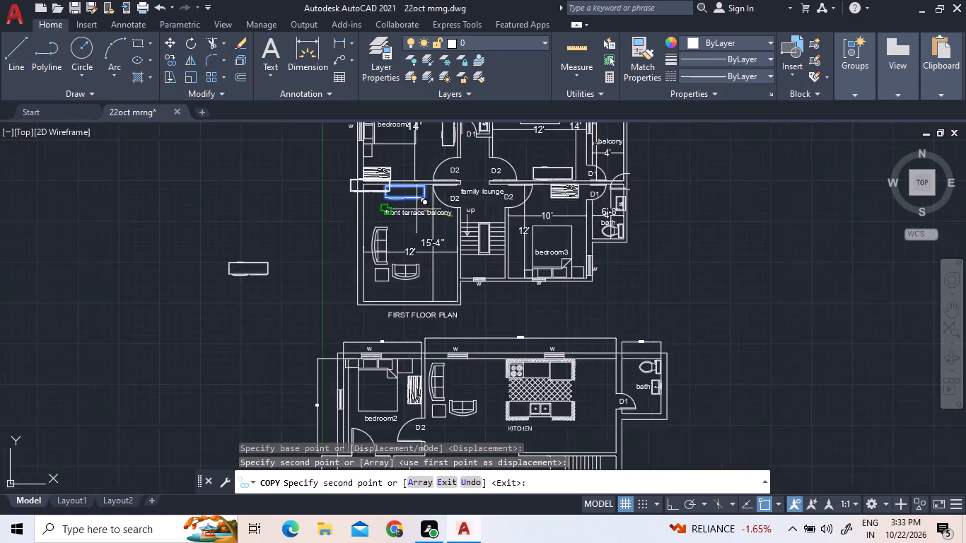
left_click(330, 402)
right_click(240, 241)
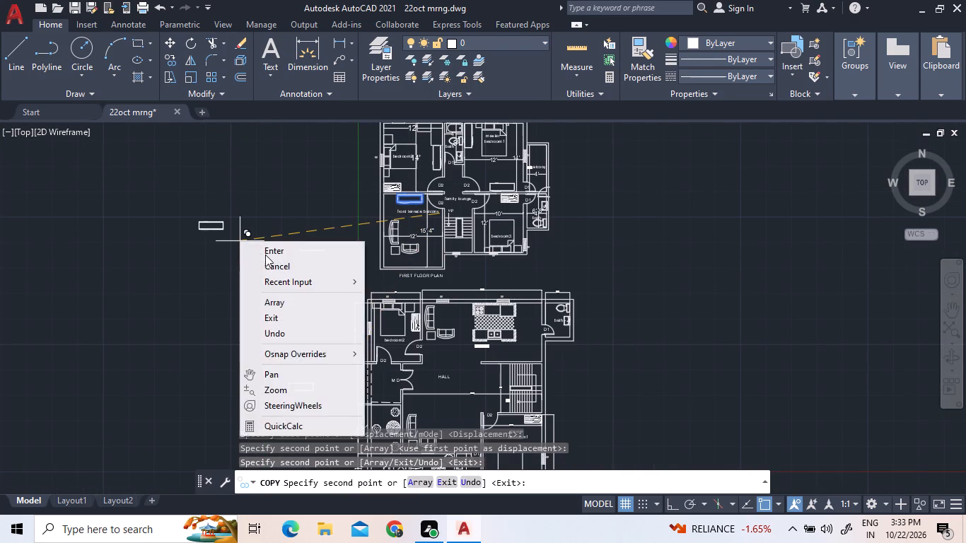
right_click(267, 253)
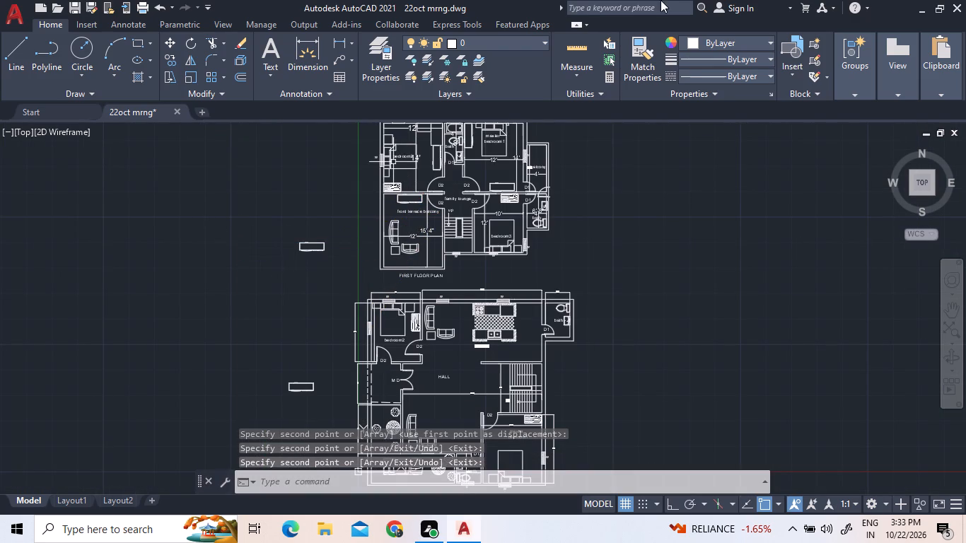
Delete the northern of the two furniture block copies west of the plans.
left_click(332, 257)
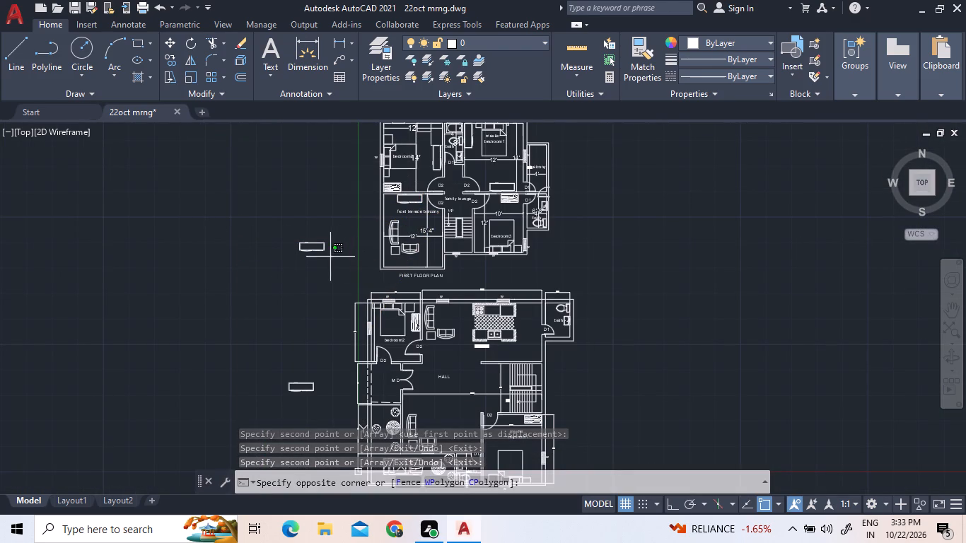
left_click(303, 212)
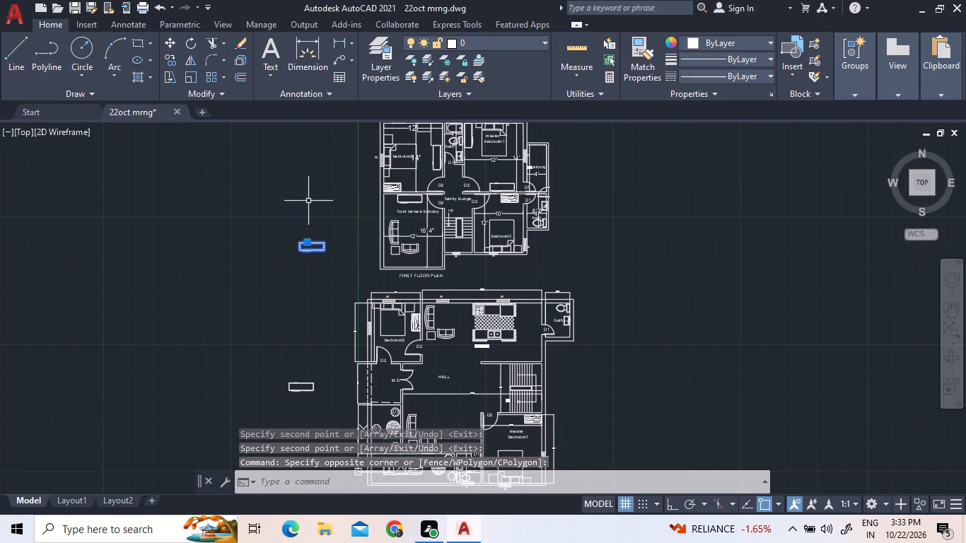
key("Delete")
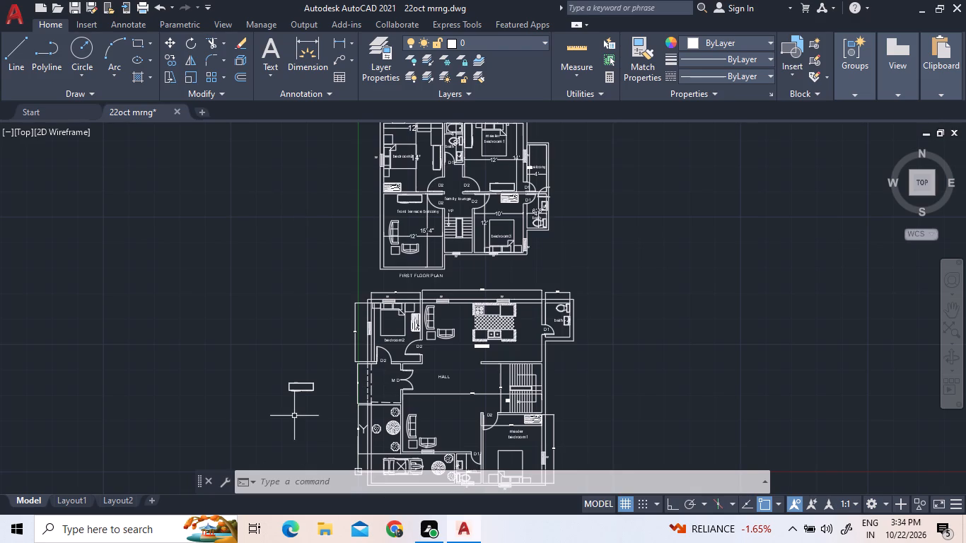
Move the remaining furniture block copy into the room south of the hall, along the south wall between the small sofa and door D1.
scroll(294, 415, "up", 3)
left_click(373, 315)
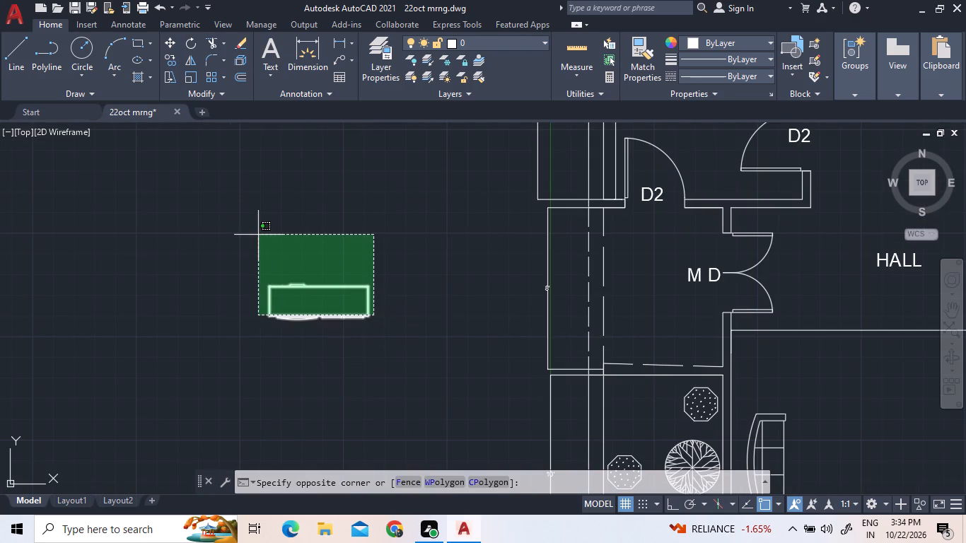
left_click(258, 234)
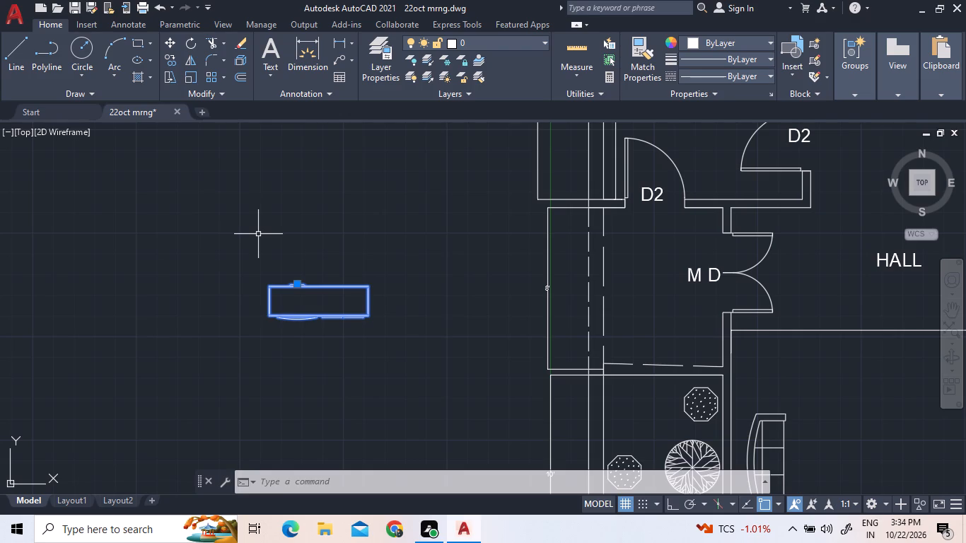
right_click(342, 302)
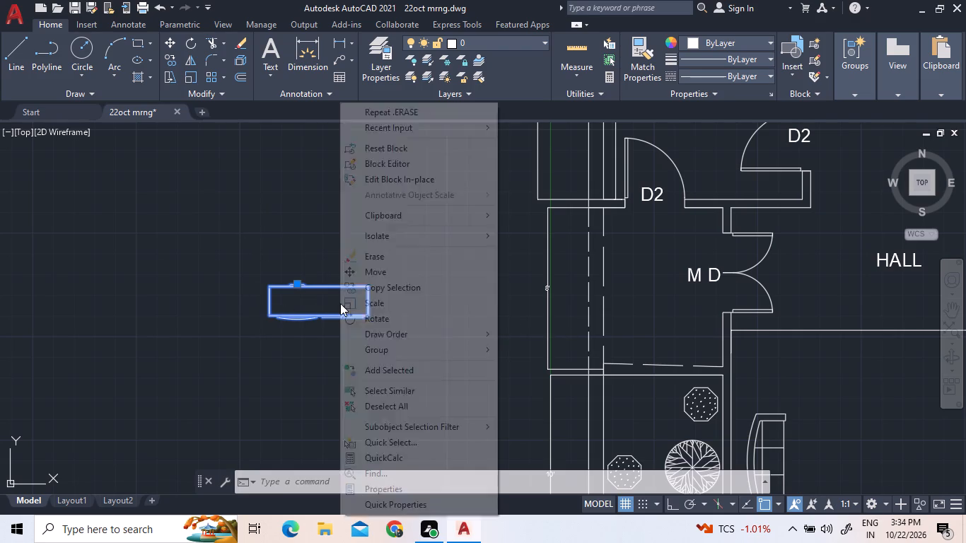
left_click(378, 272)
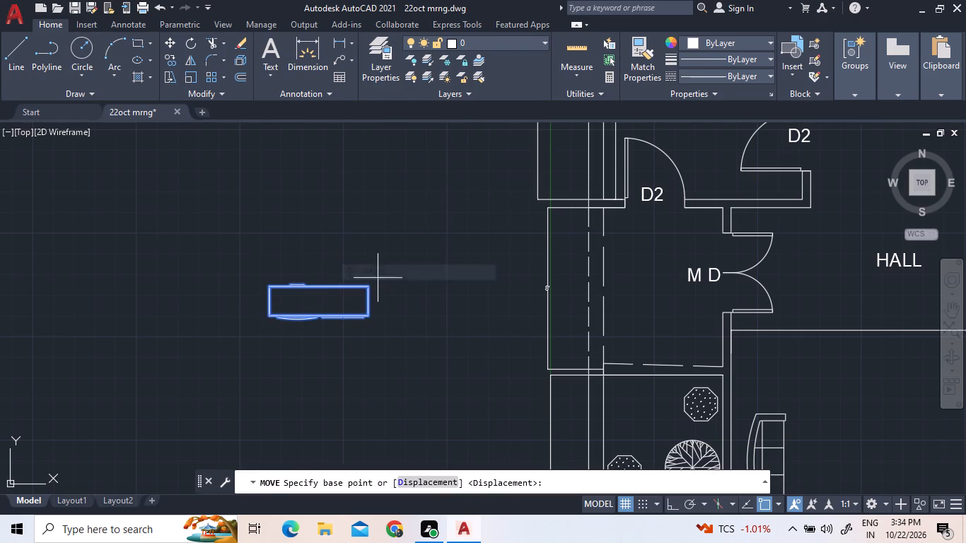
left_click_drag(351, 307, 360, 322)
scroll(411, 335, "down", 2)
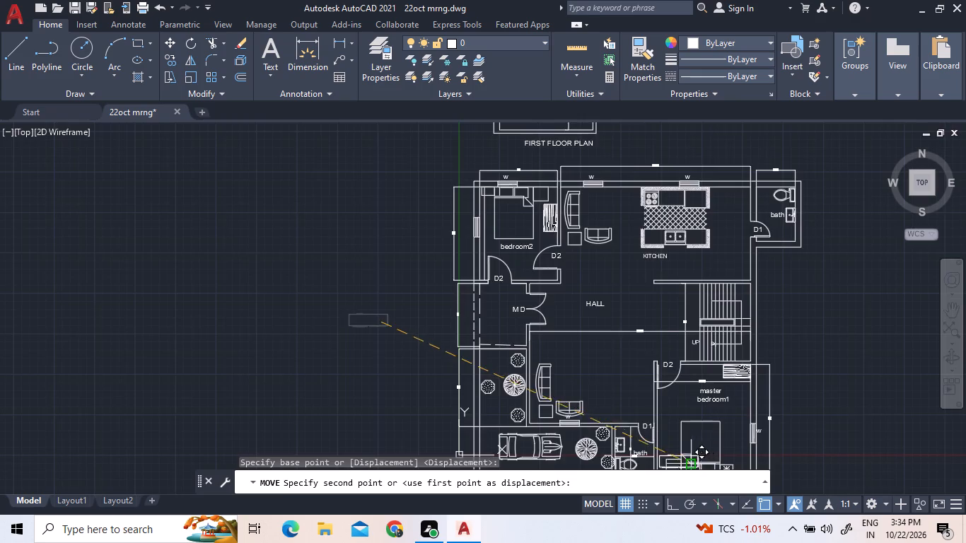
scroll(689, 463, "up", 3)
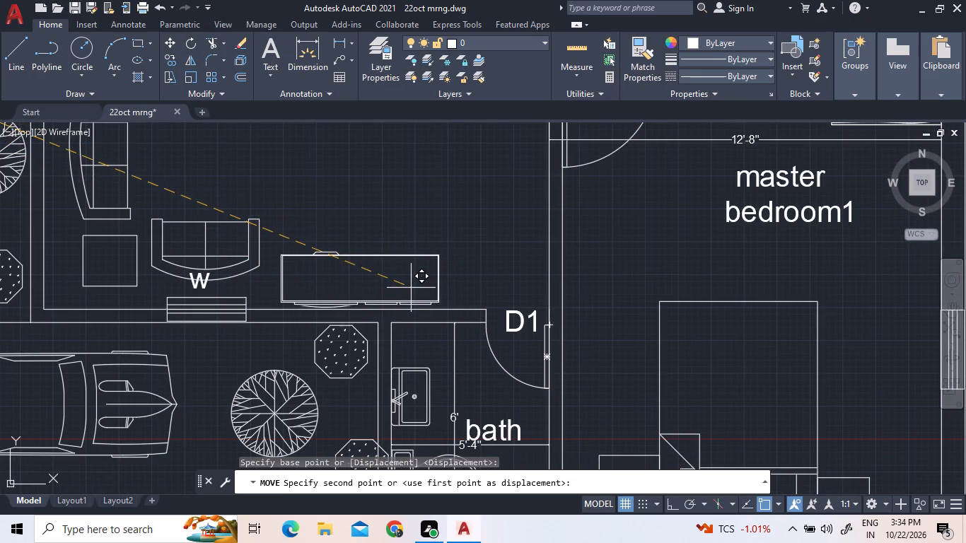
left_click(406, 286)
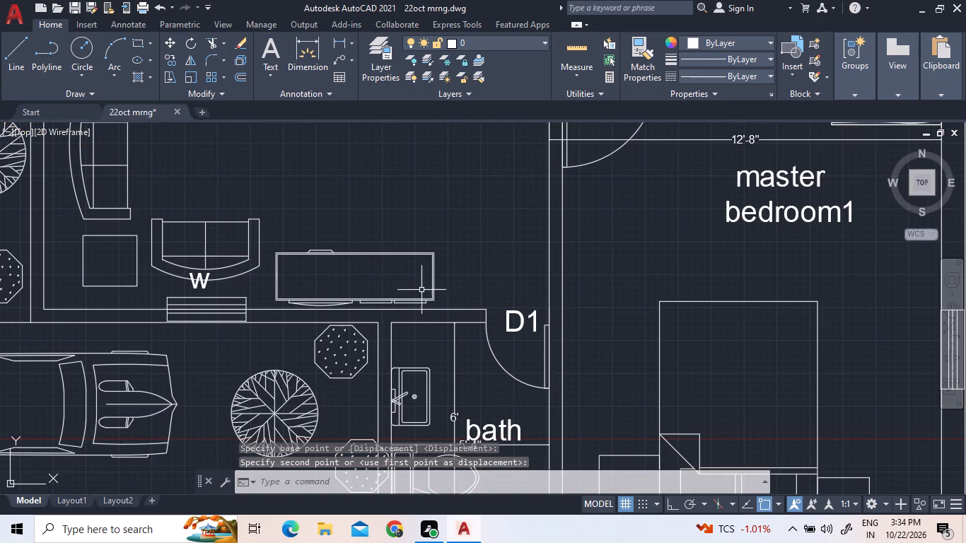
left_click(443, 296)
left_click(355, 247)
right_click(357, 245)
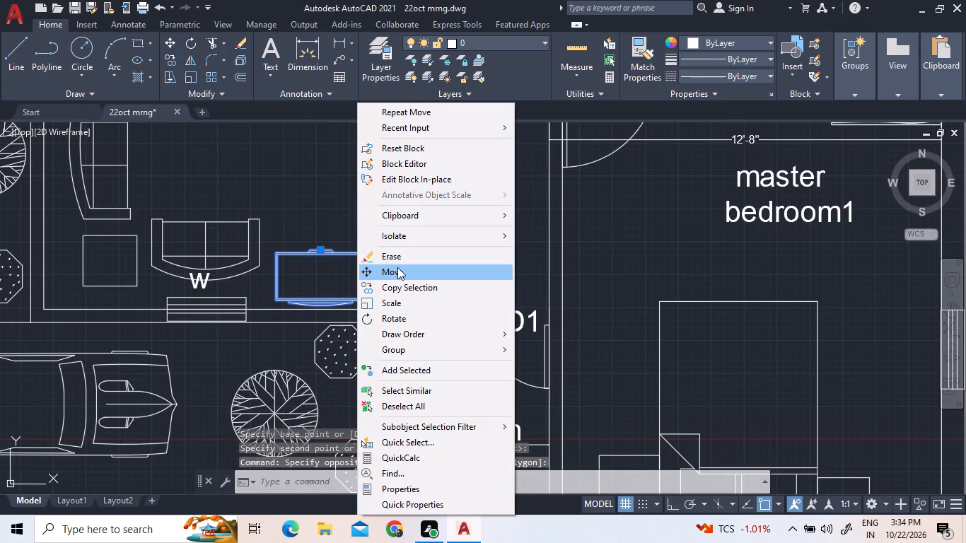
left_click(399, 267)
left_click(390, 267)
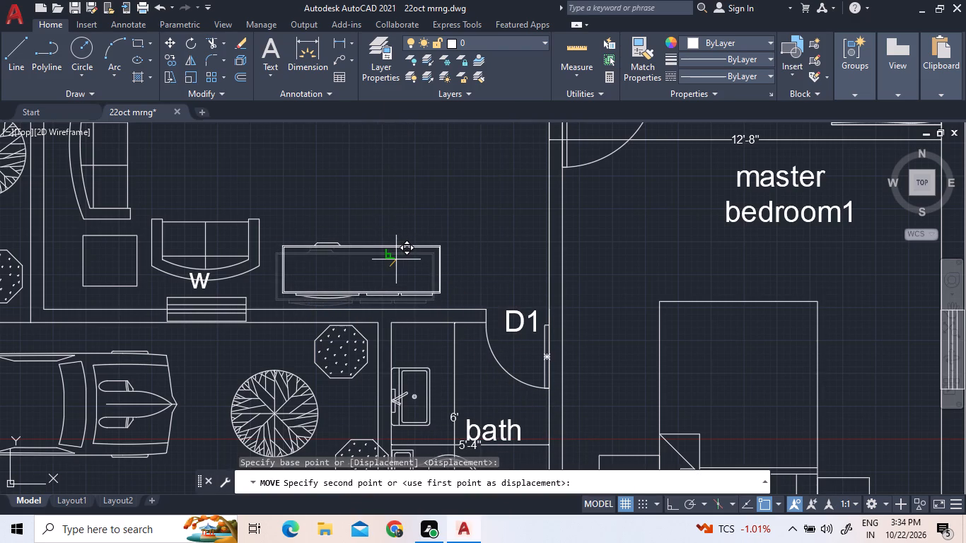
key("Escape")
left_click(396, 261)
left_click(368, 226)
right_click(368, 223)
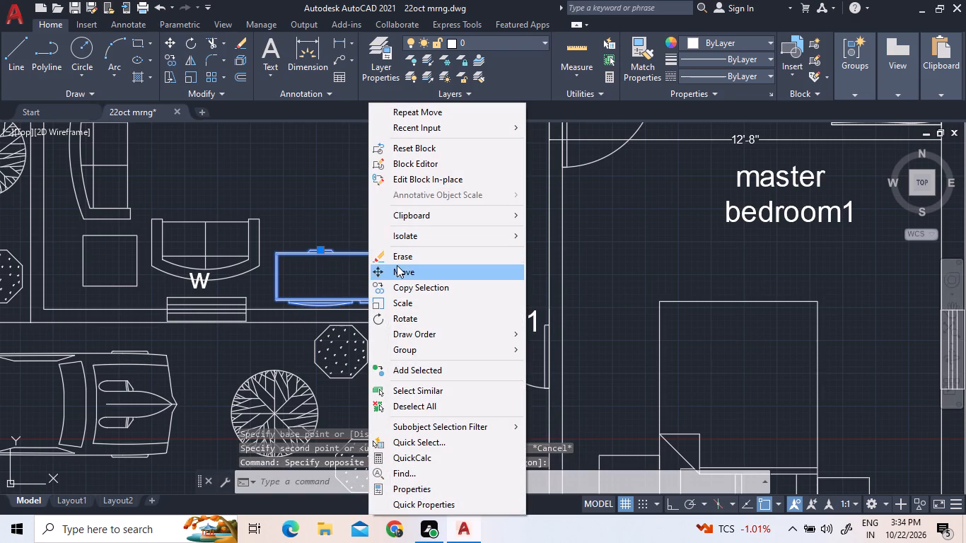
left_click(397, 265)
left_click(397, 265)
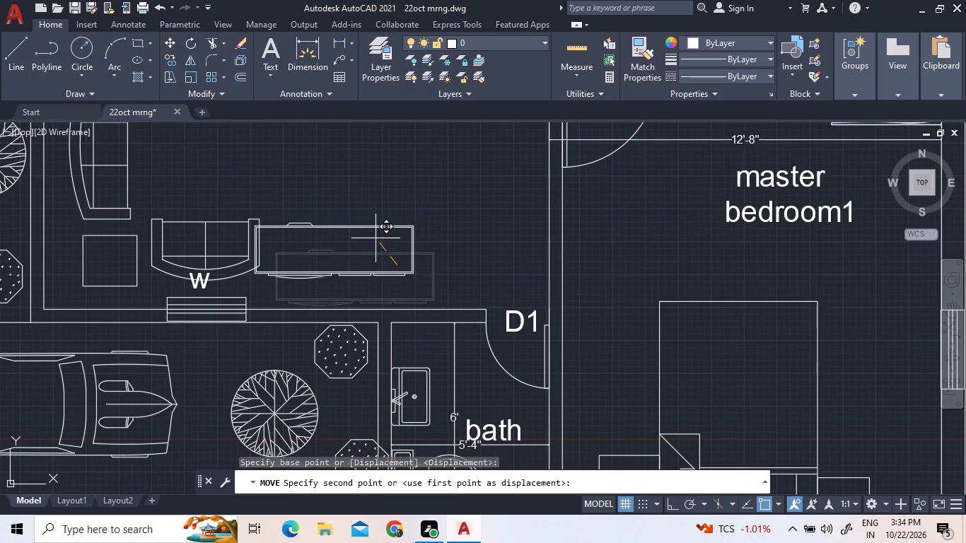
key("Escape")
Copy the furniture block from beside door D1 into the hall near the main door and into bedroom2 between its two D2 doors.
left_click(366, 281)
left_click(337, 238)
right_click(337, 236)
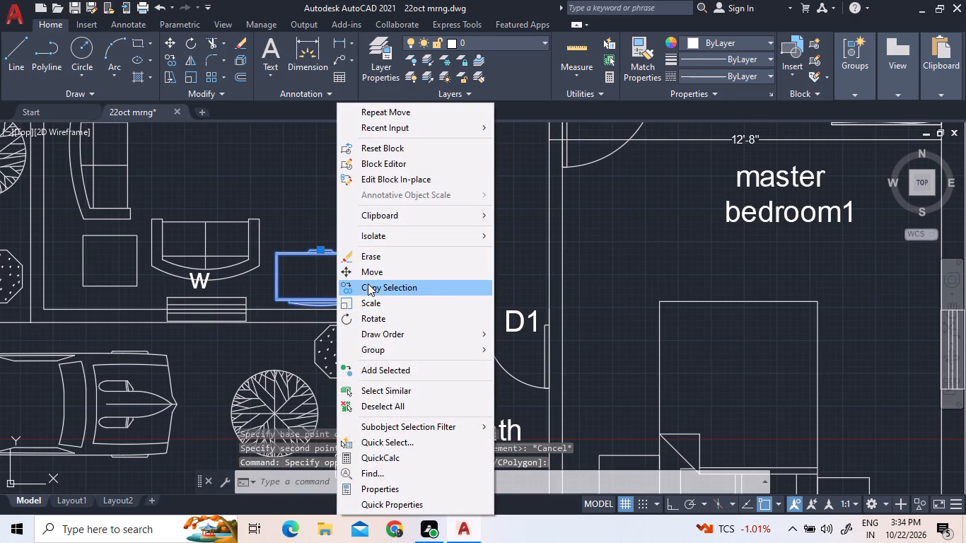
double_click(368, 284)
scroll(428, 344, "down", 2)
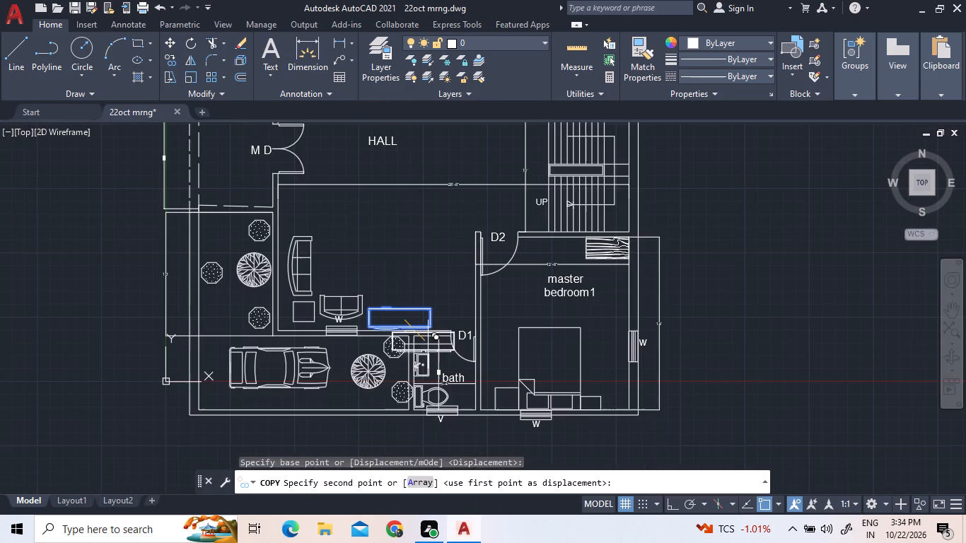
scroll(441, 351, "down", 2)
scroll(372, 230, "up", 4)
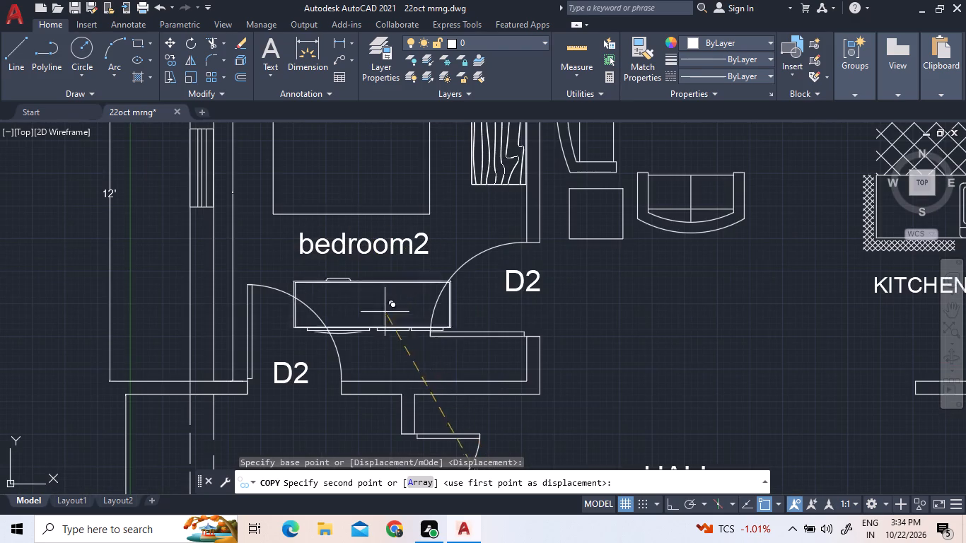
scroll(436, 307, "down", 2)
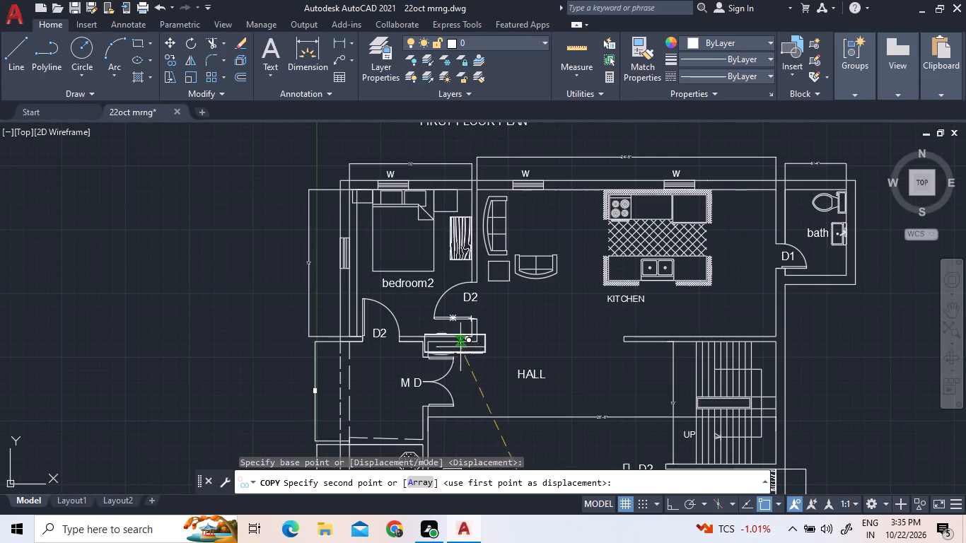
scroll(565, 337, "down", 2)
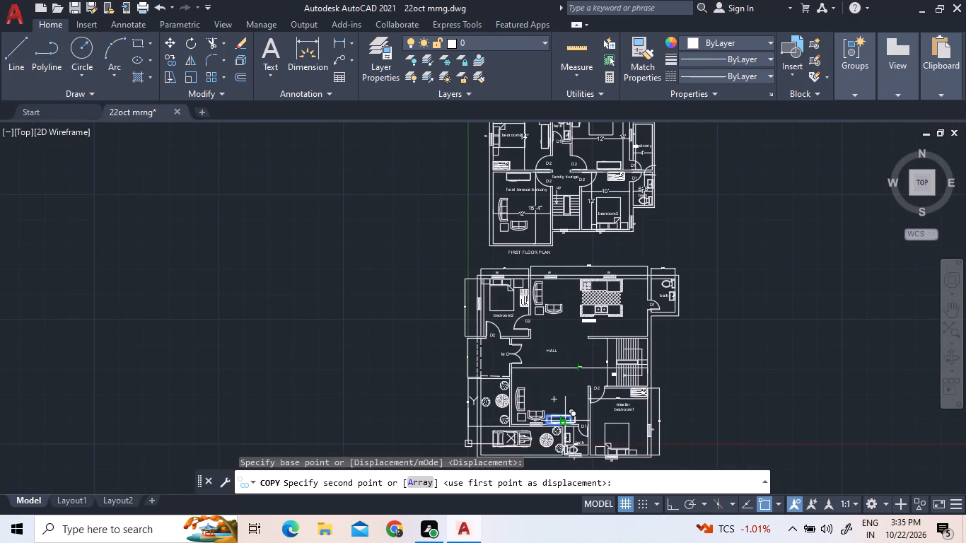
scroll(566, 419, "up", 1)
scroll(513, 304, "down", 1)
scroll(517, 339, "up", 1)
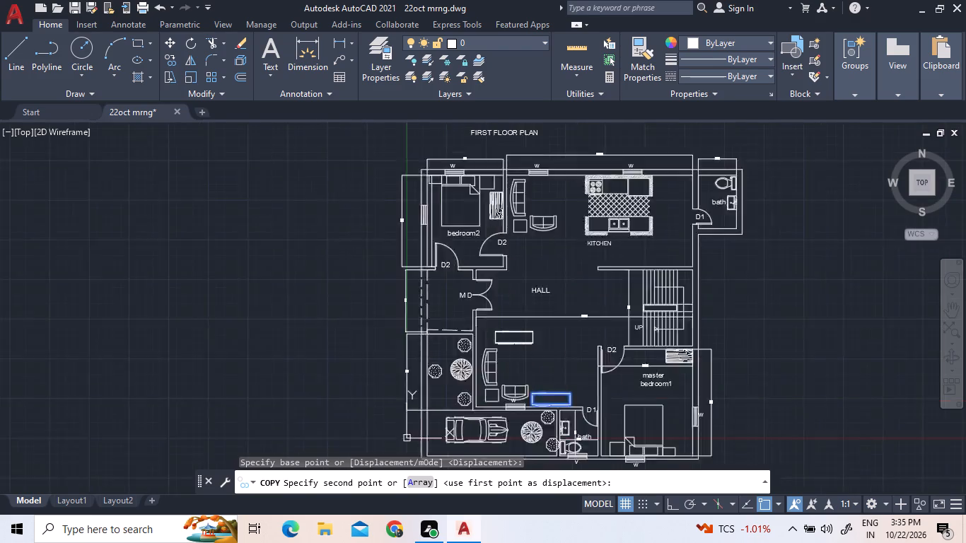
scroll(517, 339, "up", 1)
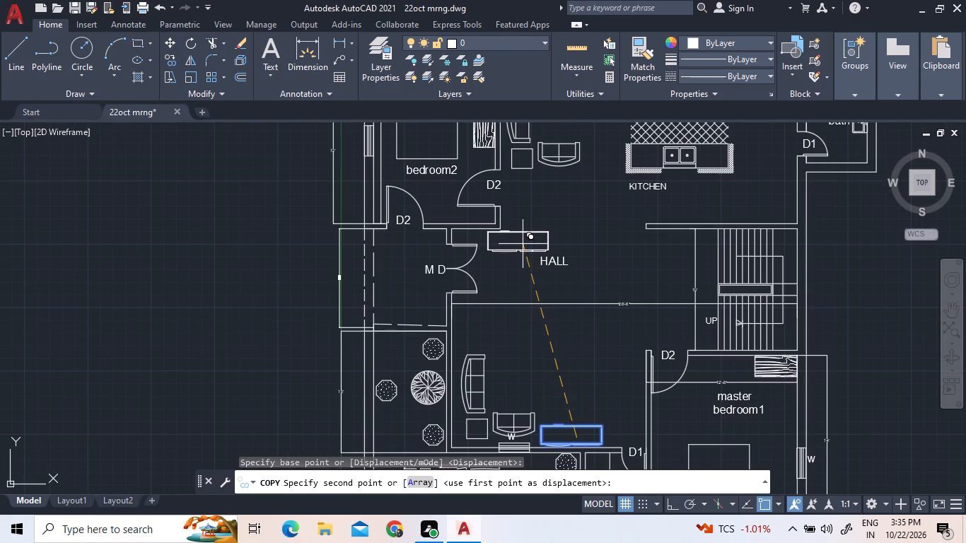
left_click(523, 244)
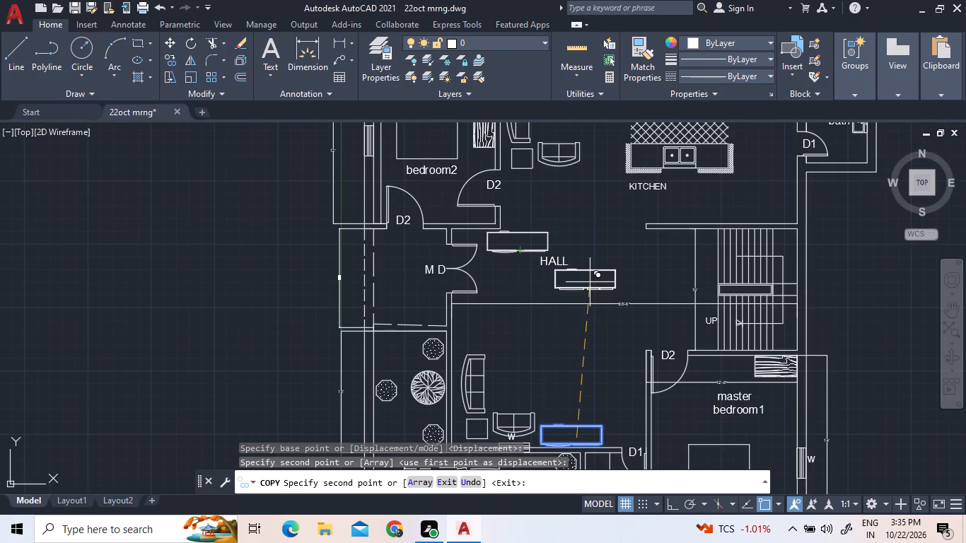
scroll(465, 213, "up", 2)
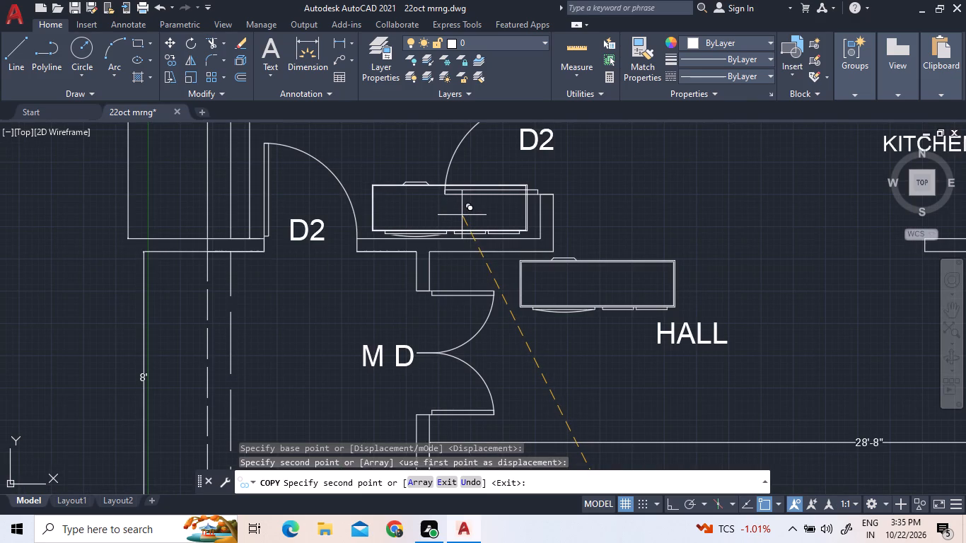
left_click(462, 215)
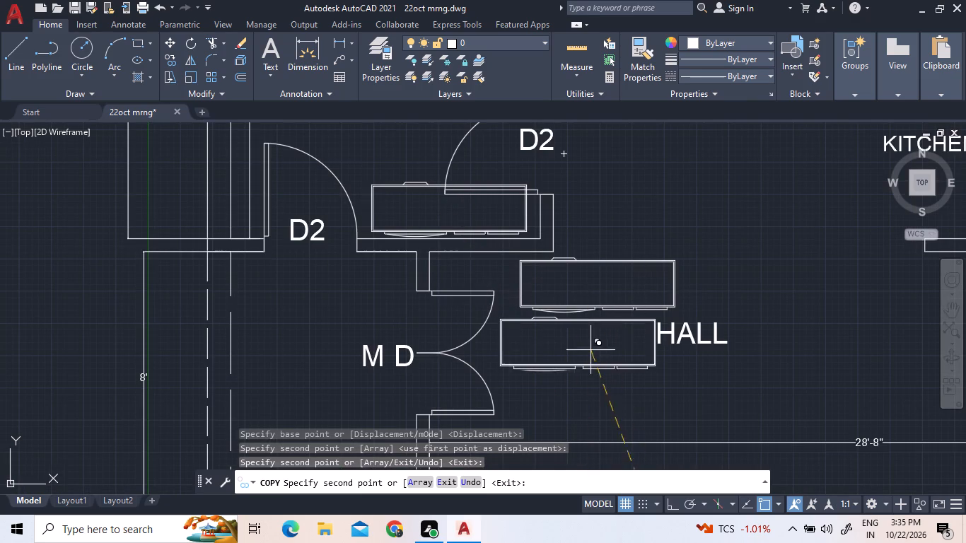
key("Escape")
Scale the hall's furniture block copy down to about half its size, using its lower-left corner as the base point.
left_click(615, 326)
left_click(590, 288)
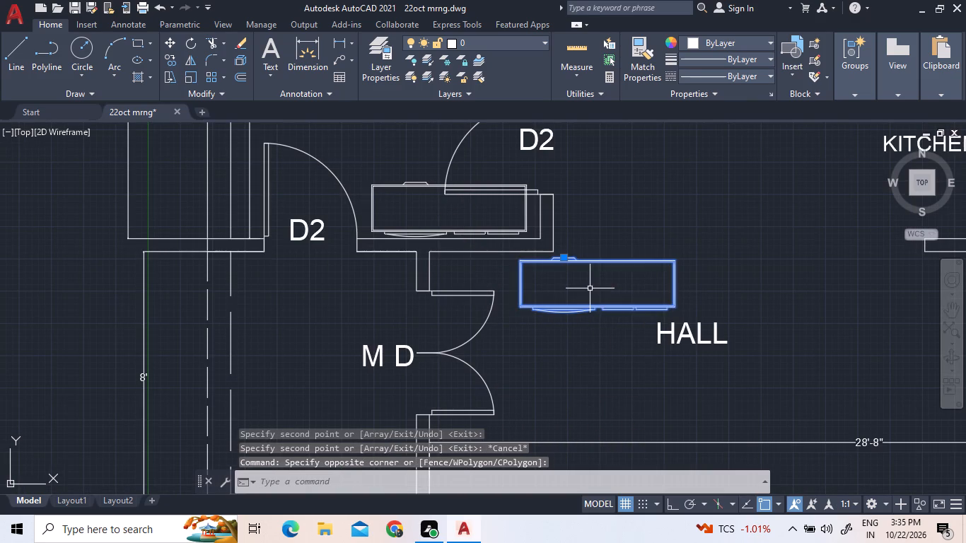
right_click(590, 288)
left_click(632, 309)
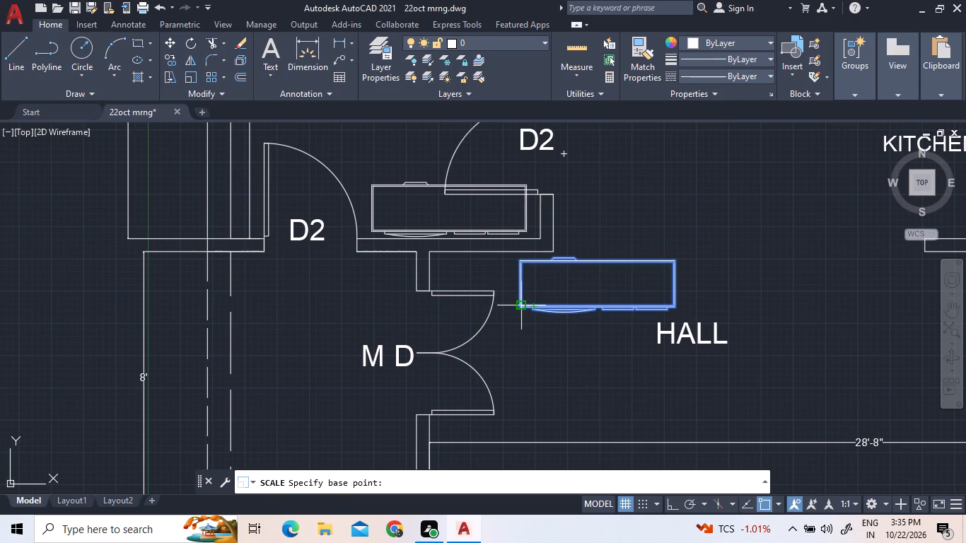
left_click(523, 301)
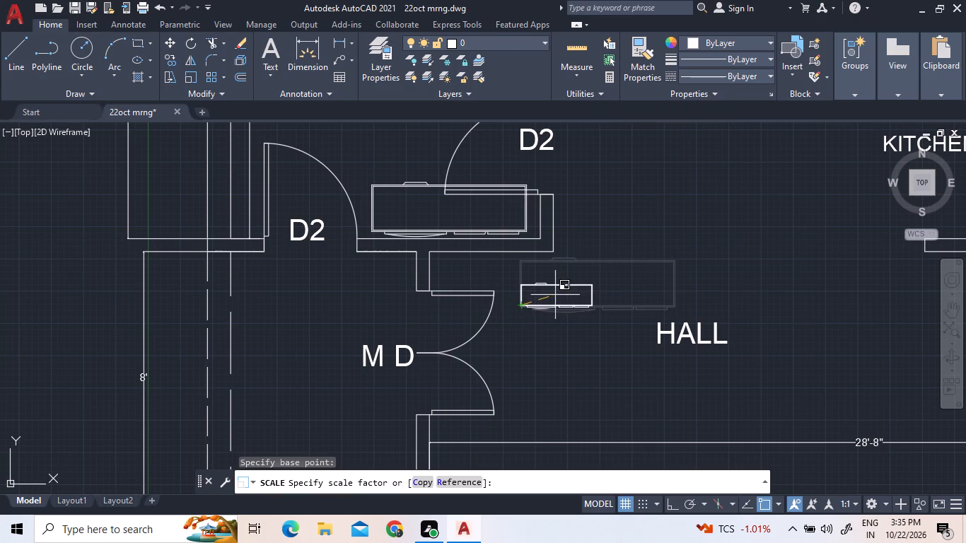
left_click(555, 295)
Scale bedroom2's furniture block copy down to about a third of its size, using its lower-left corner as the base point.
left_click(496, 230)
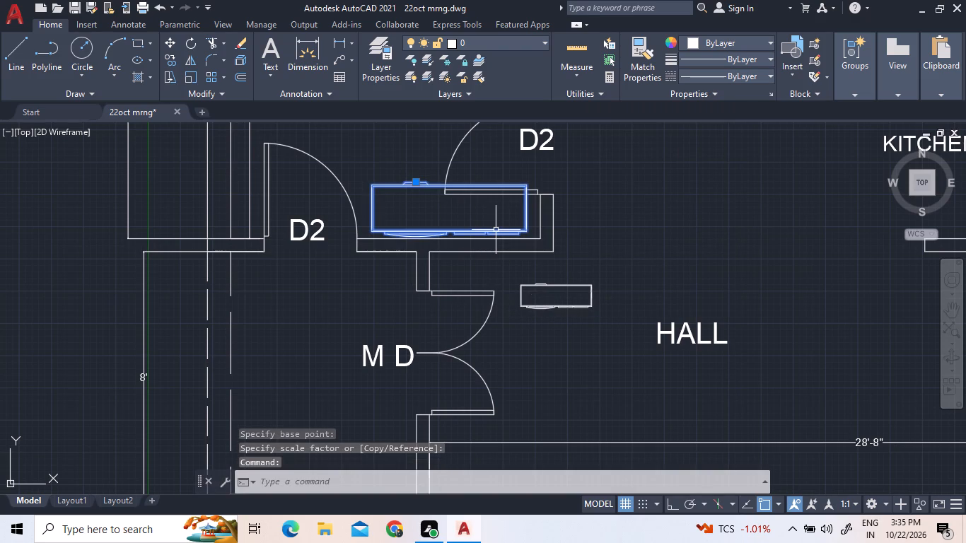
key("c")
key("BackSpace")
key("s")
key("c")
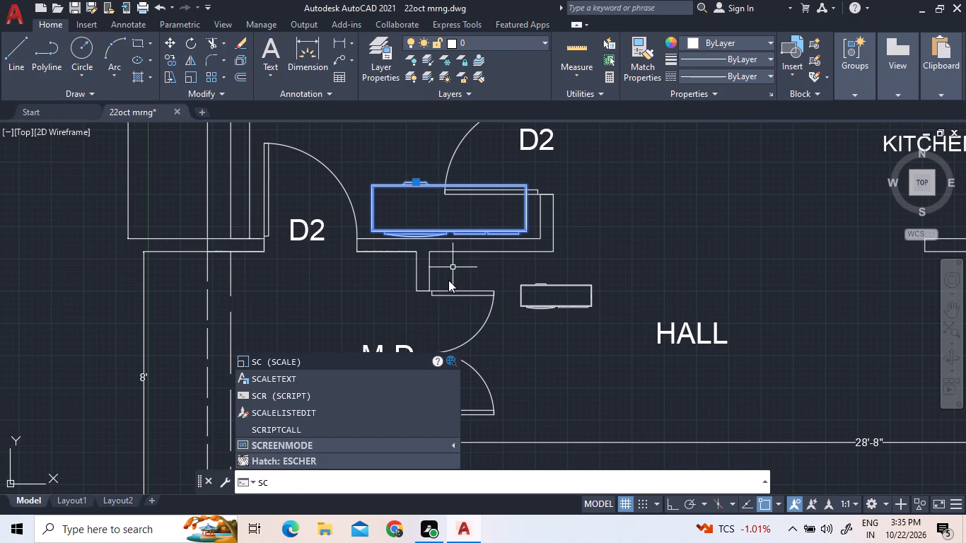
key("Return")
scroll(390, 280, "up", 2)
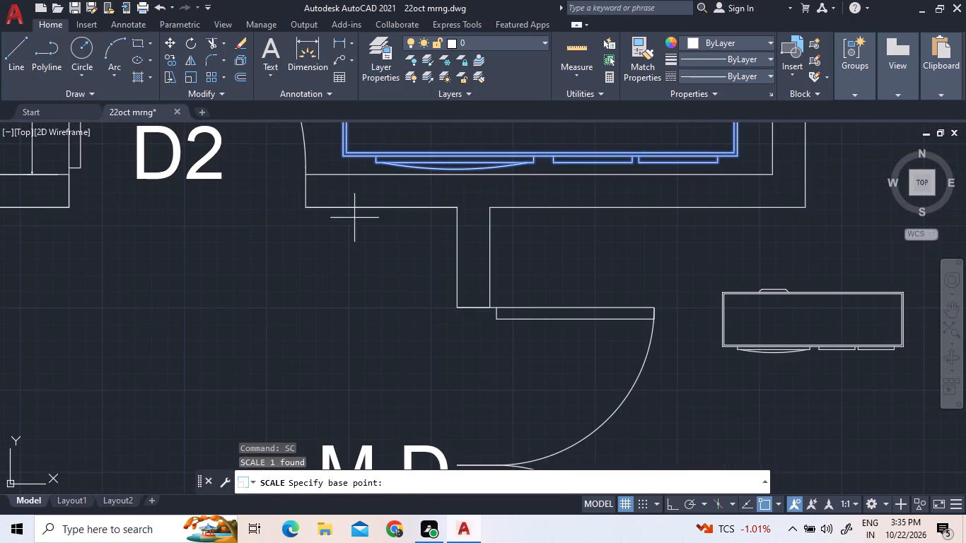
scroll(356, 215, "down", 2)
scroll(342, 173, "up", 3)
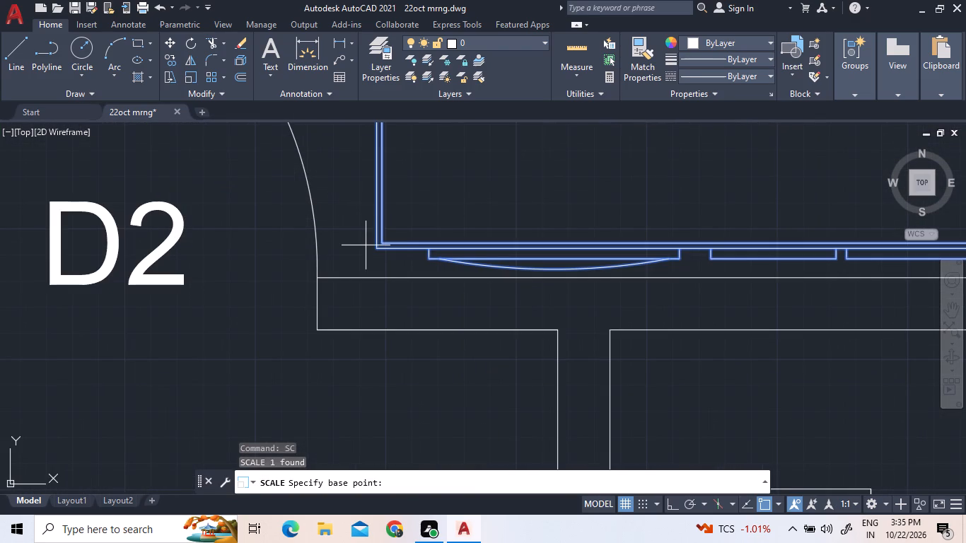
left_click(376, 245)
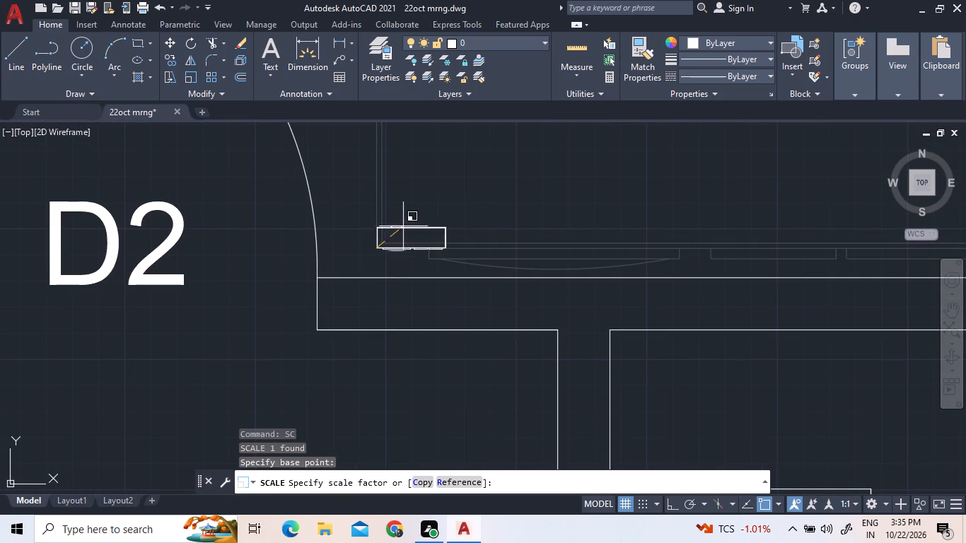
left_click(450, 182)
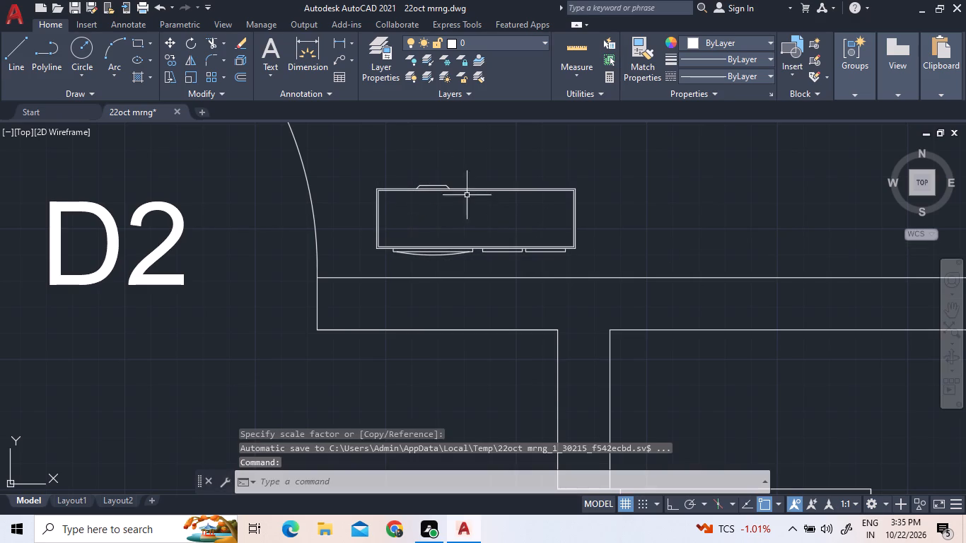
Move bedroom2's scaled furniture block east along the south wall, to the middle of the stretch between the two D2 doors.
left_click(597, 252)
left_click(533, 209)
right_click(533, 209)
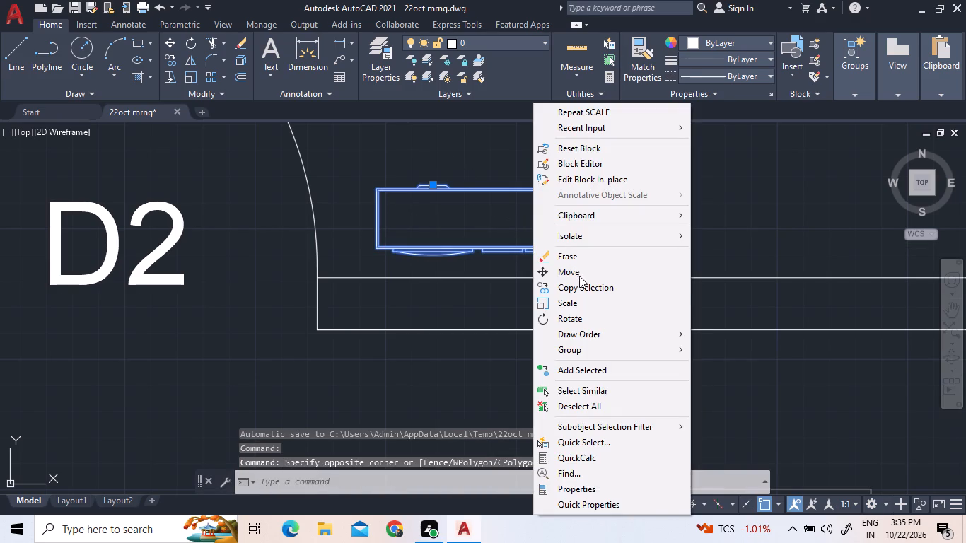
left_click(580, 279)
left_click_drag(530, 198, 545, 215)
scroll(542, 202, "down", 2)
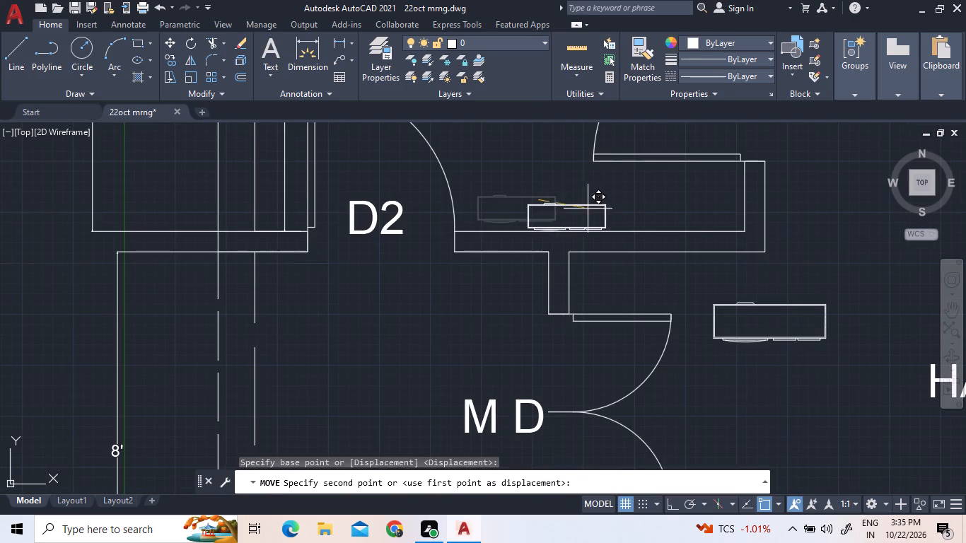
left_click(677, 206)
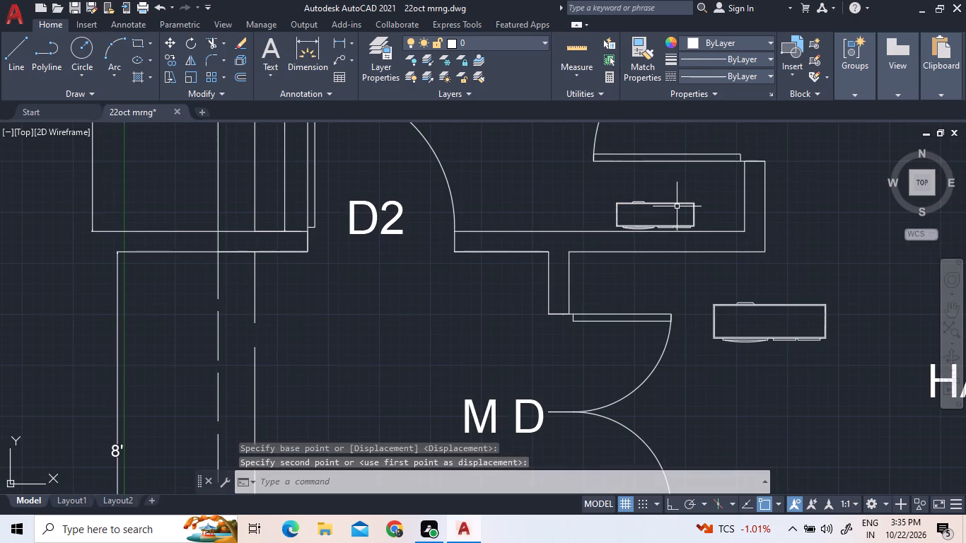
Move the hall's furniture block northwest, up against the underside of the wall just north of the main door.
left_click(784, 317)
left_click(760, 291)
right_click(760, 291)
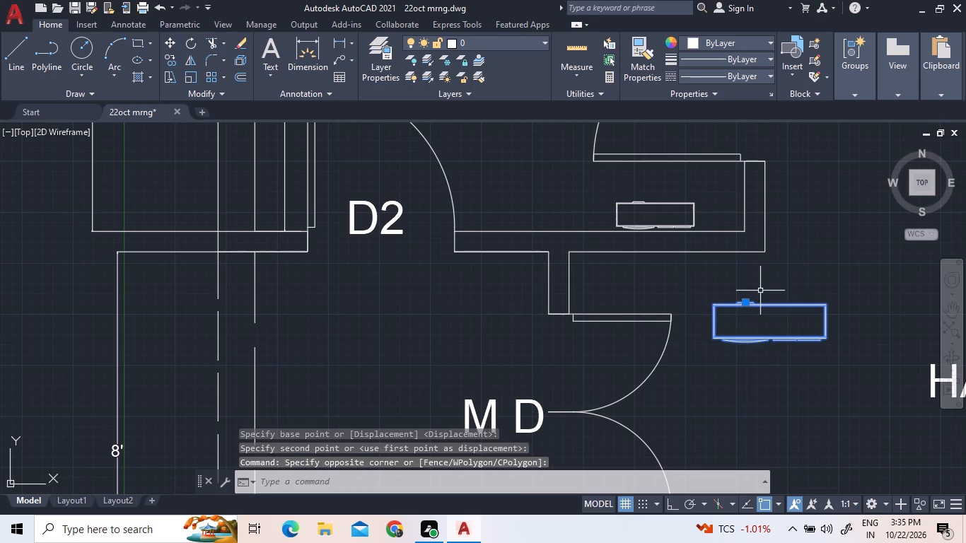
left_click(768, 276)
left_click(767, 290)
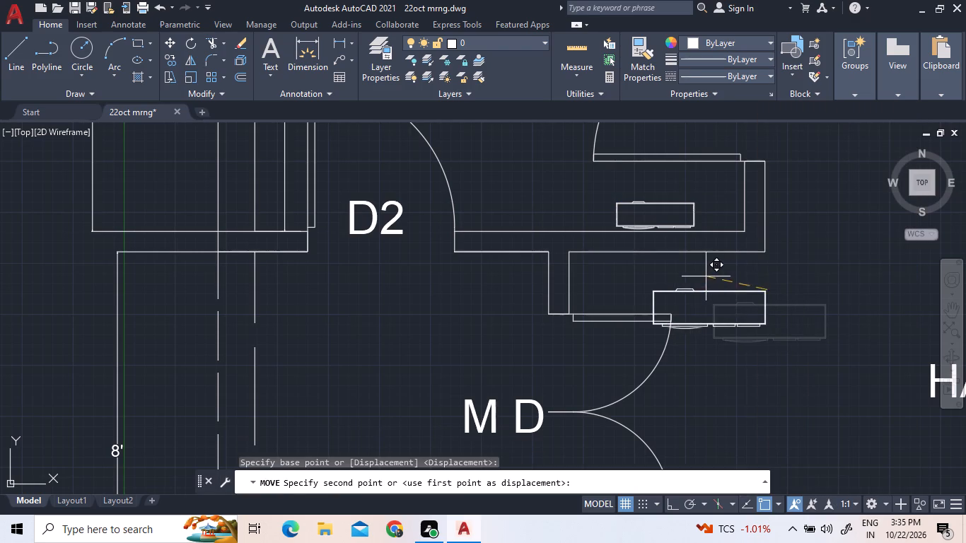
scroll(695, 266, "up", 3)
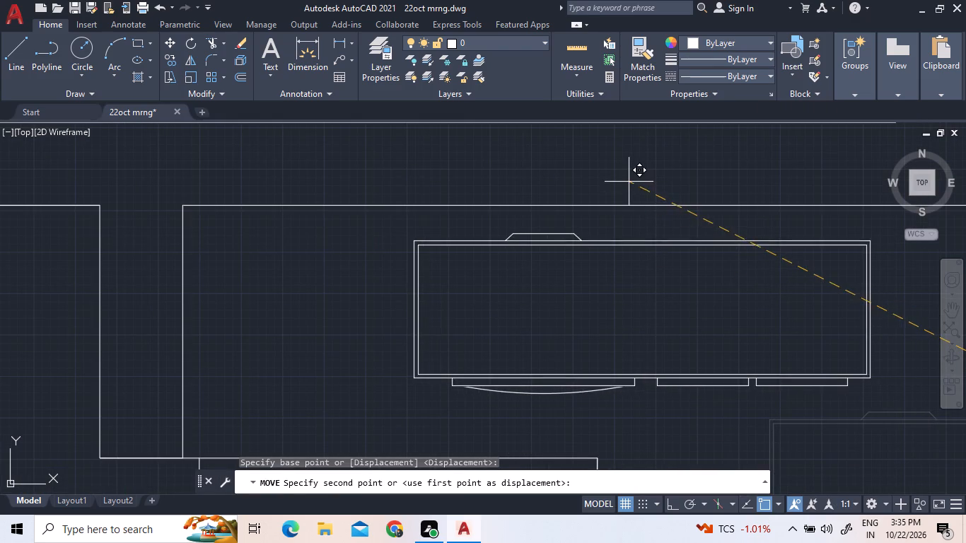
left_click(607, 158)
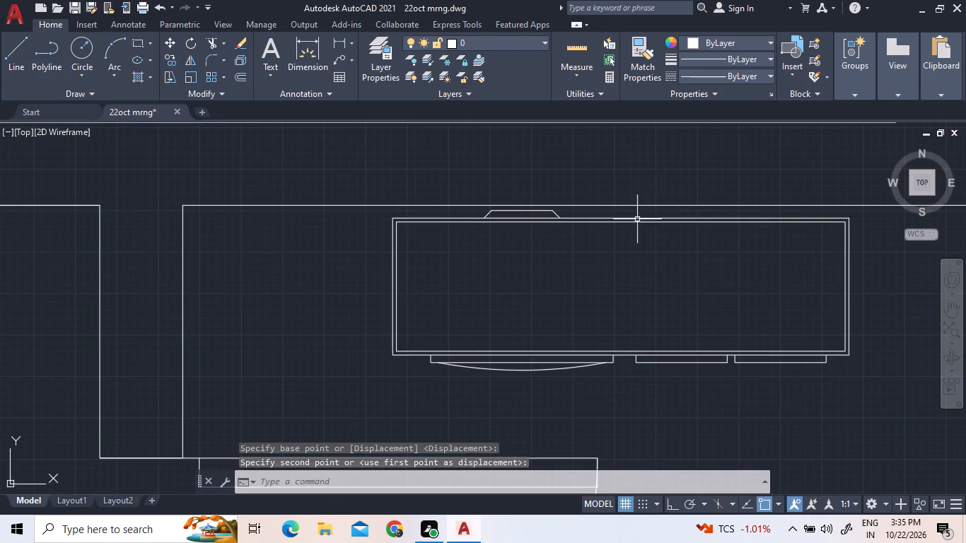
Add the multiline text label GROUND FLOOR PLAN below the car parking area of the lower plan.
scroll(637, 224, "down", 3)
scroll(696, 351, "down", 4)
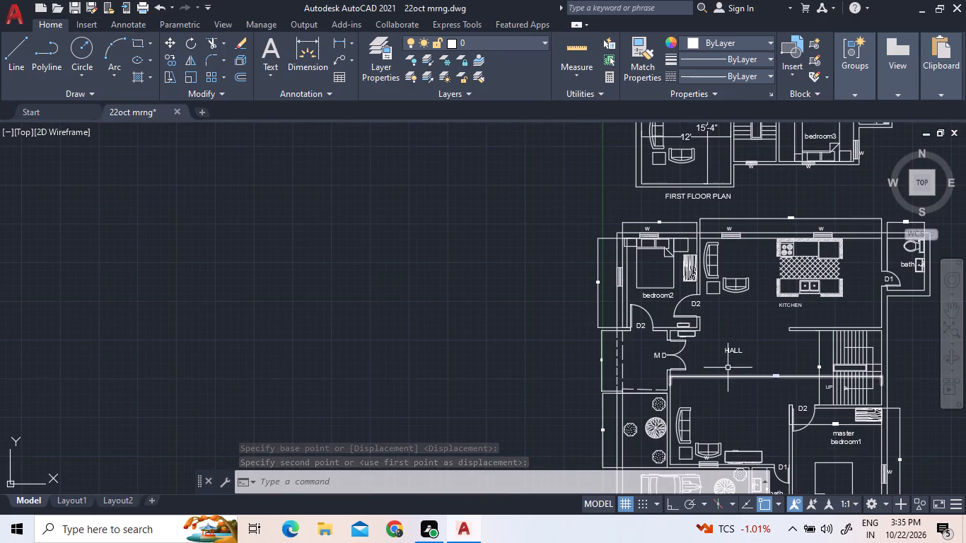
scroll(685, 250, "down", 2)
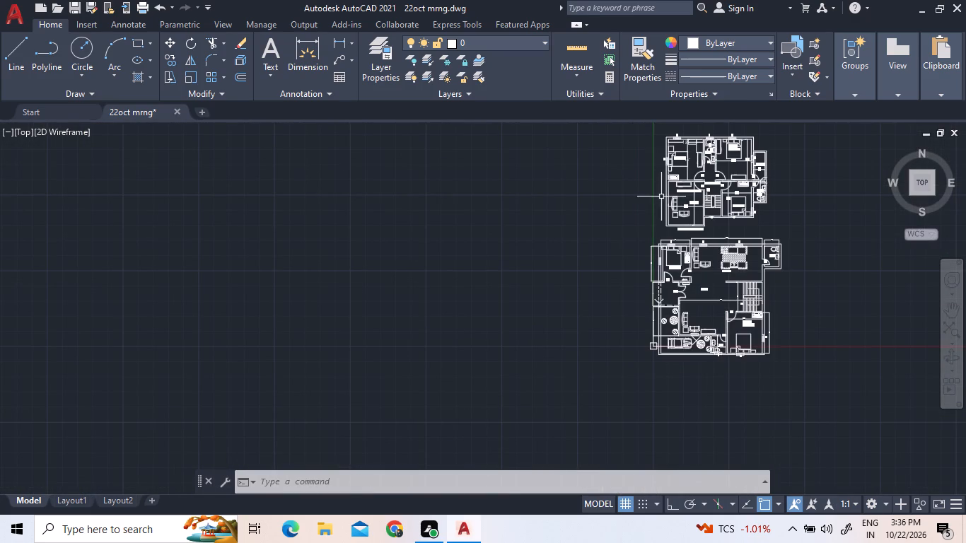
scroll(758, 386, "up", 3)
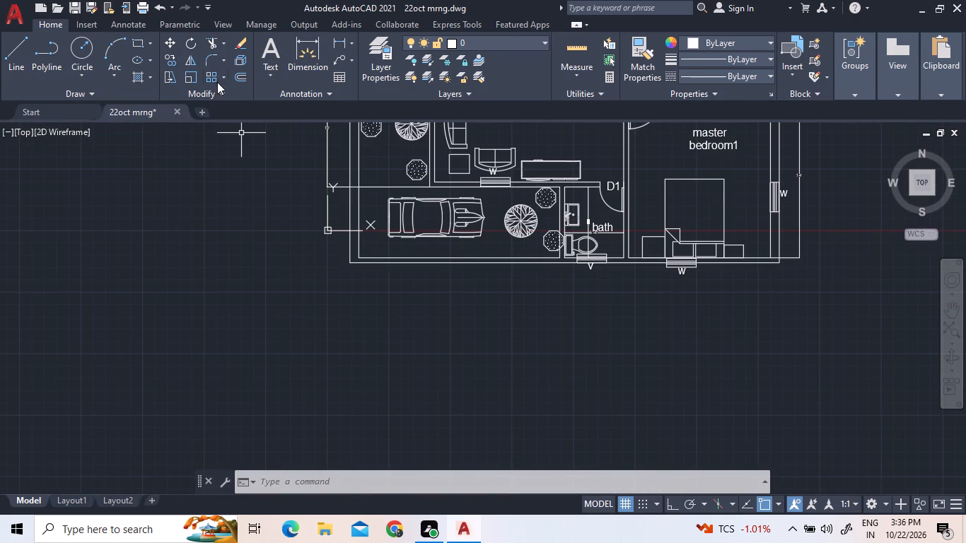
left_click(264, 49)
left_click(412, 274)
left_click(574, 333)
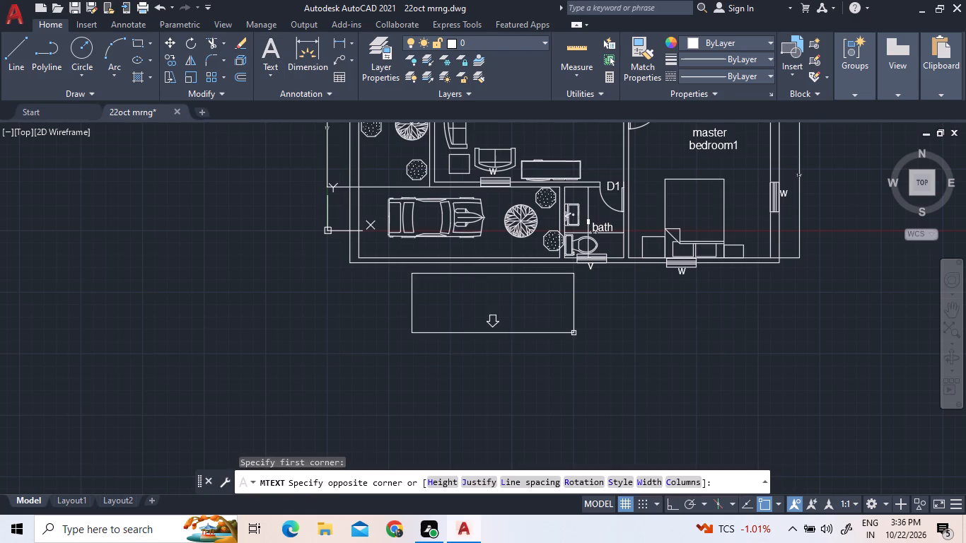
type("GR")
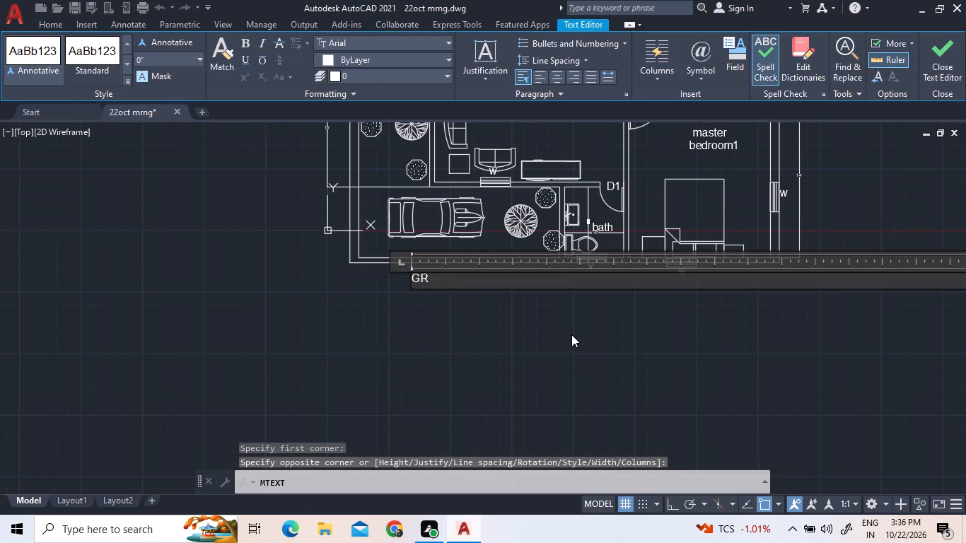
key("o")
type("UN")
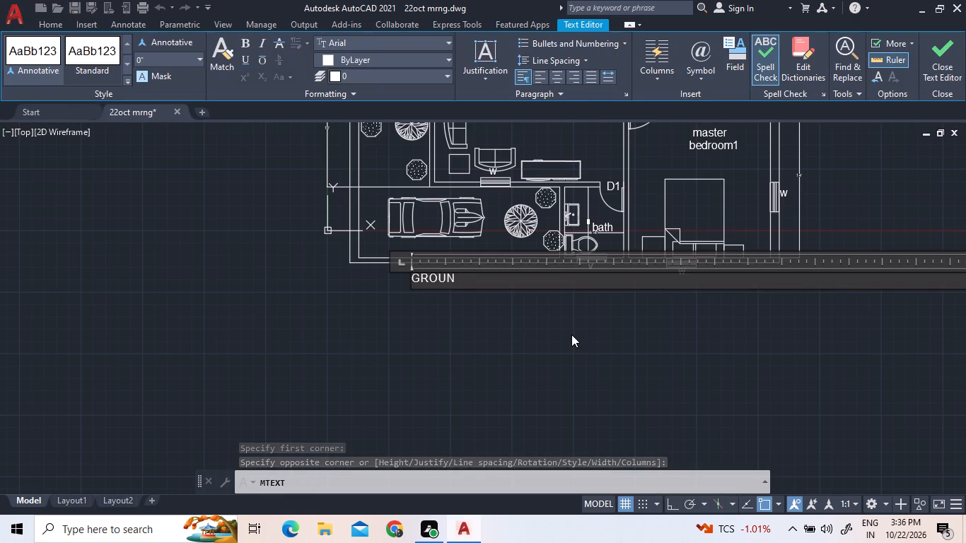
key("d")
key("space")
type("F")
type("LOO")
type("R")
key("space")
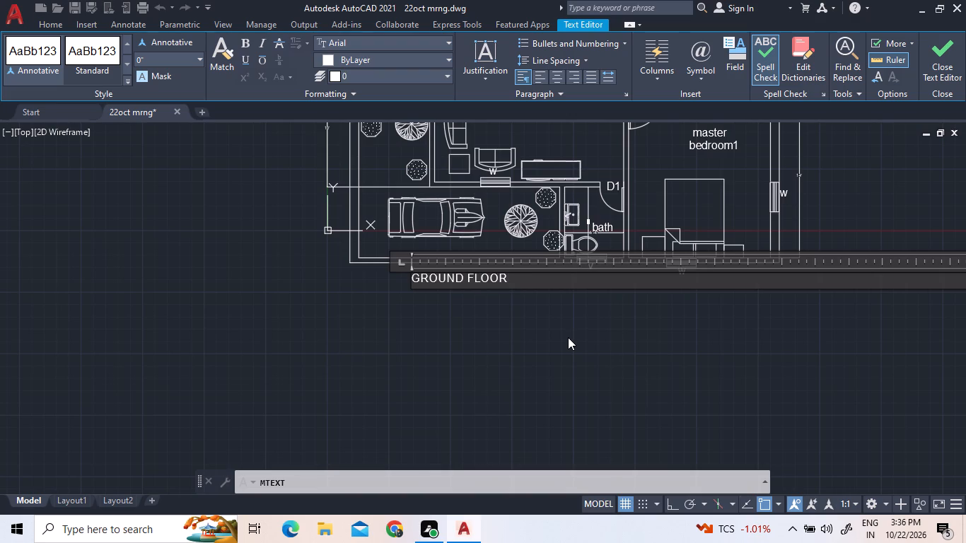
key("p")
type("LAN")
key("space")
Set the GROUND FLOOR PLAN label's text height to 3" and finish the text.
triple_click(549, 280)
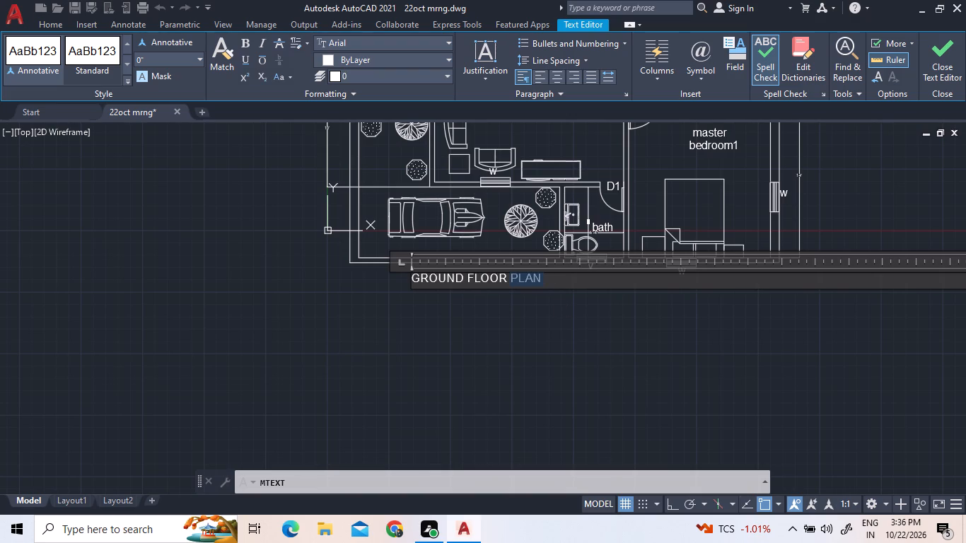
left_click(201, 64)
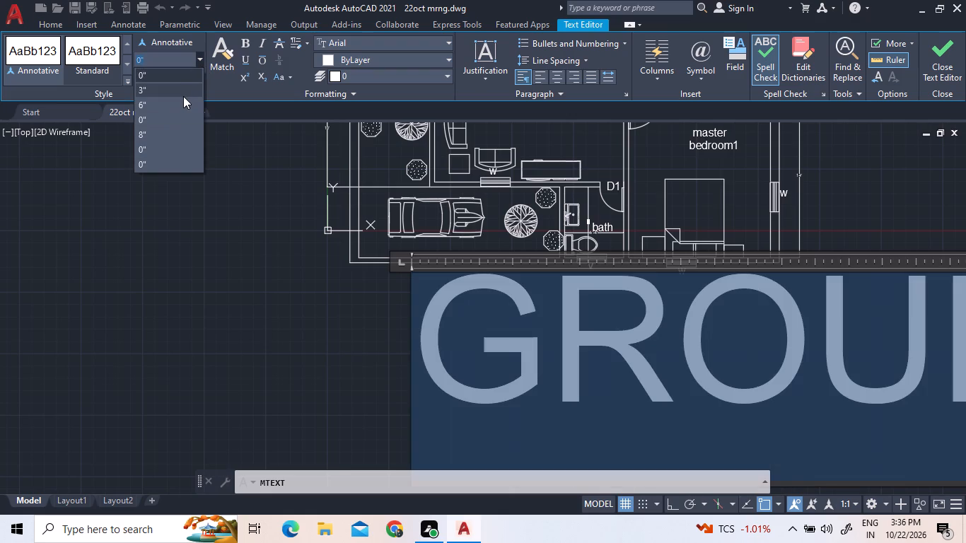
left_click(183, 96)
left_click(206, 294)
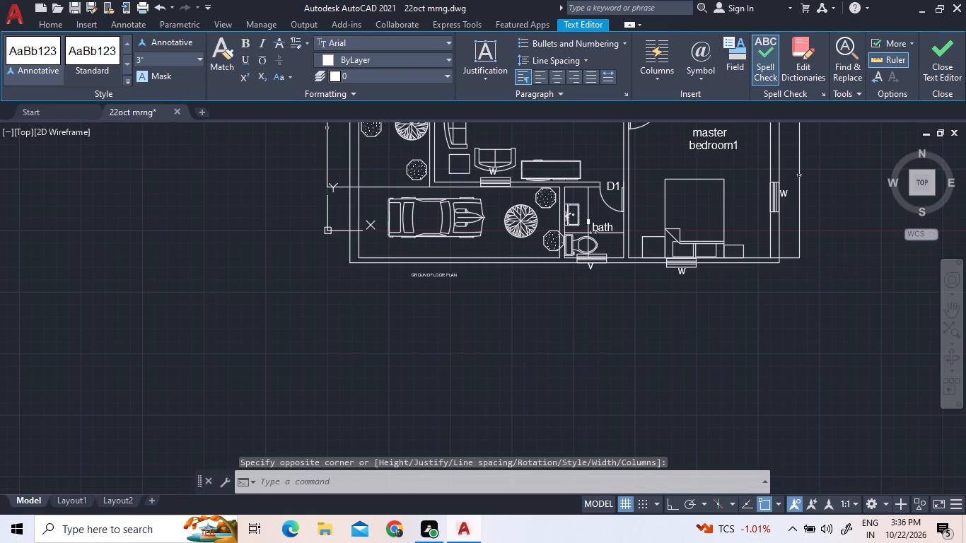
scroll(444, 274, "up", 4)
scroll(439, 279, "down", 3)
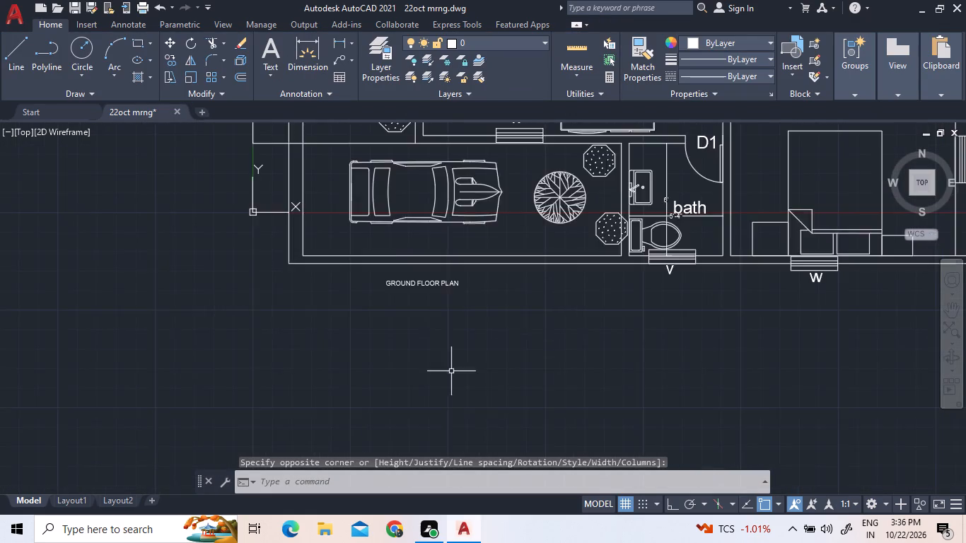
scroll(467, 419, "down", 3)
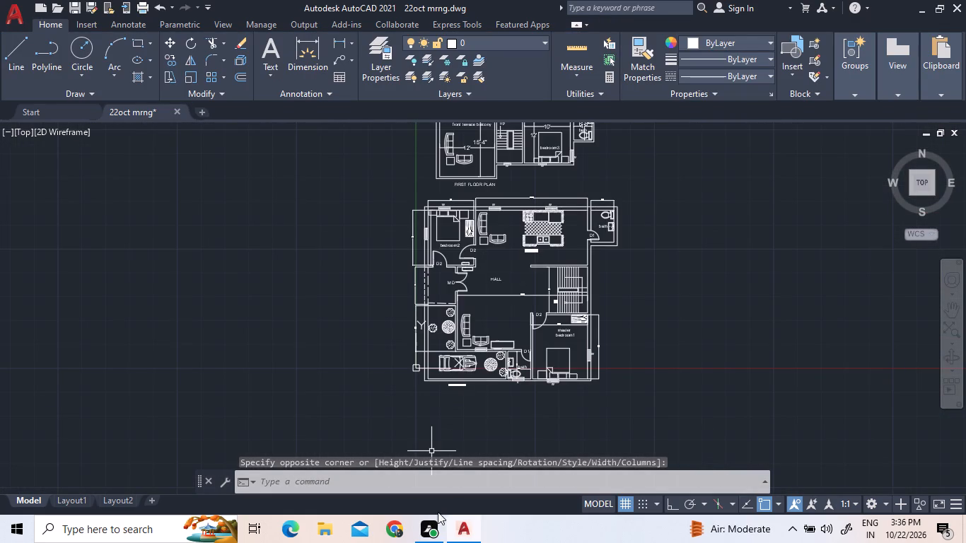
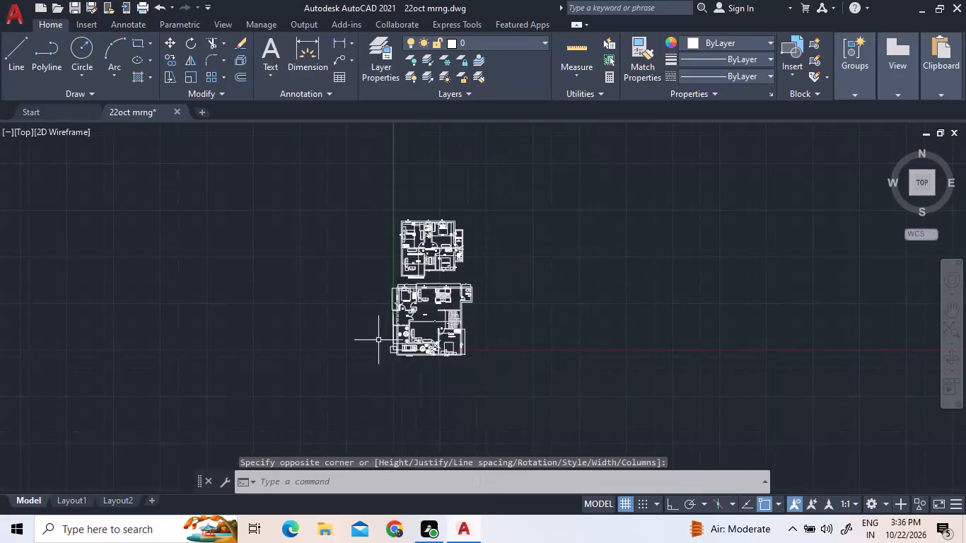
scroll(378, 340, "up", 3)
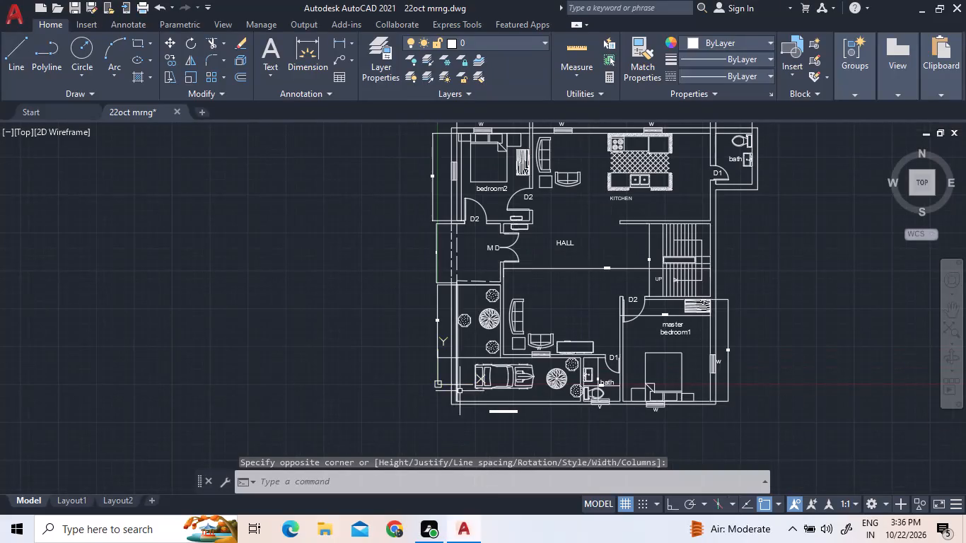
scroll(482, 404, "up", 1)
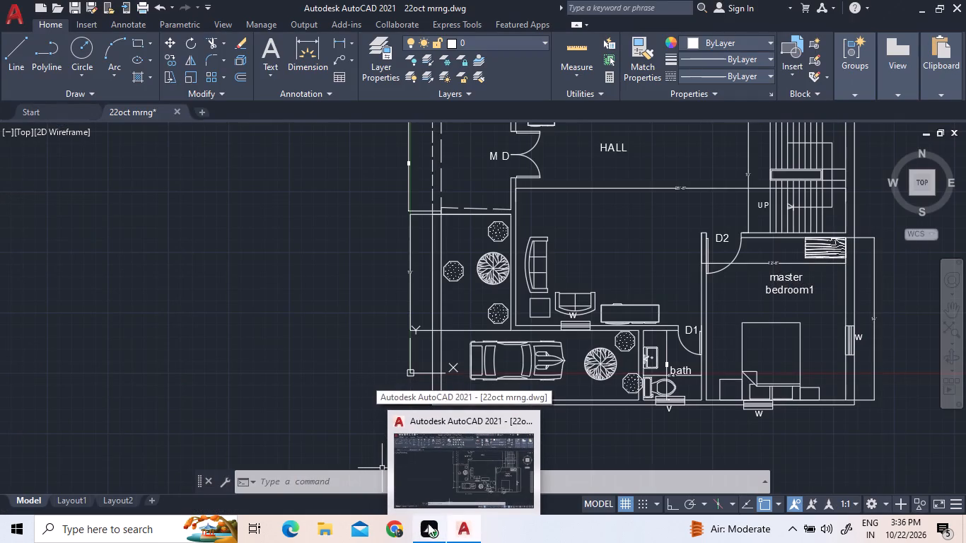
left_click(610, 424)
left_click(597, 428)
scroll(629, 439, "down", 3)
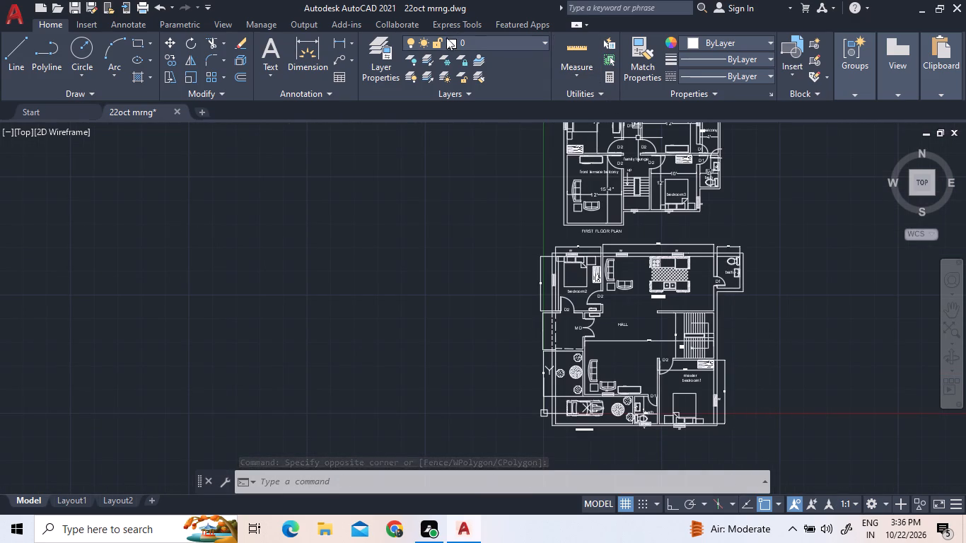
Add a vertical linear dimension from the ground floor's north outer wall near the bath to the southeast outer corner, placed east of the plan.
left_click(342, 35)
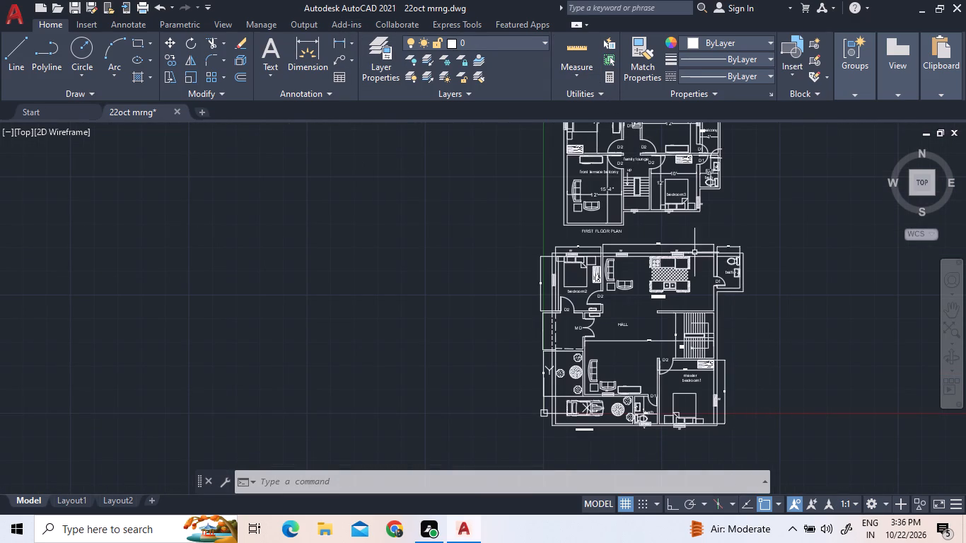
scroll(760, 294, "up", 2)
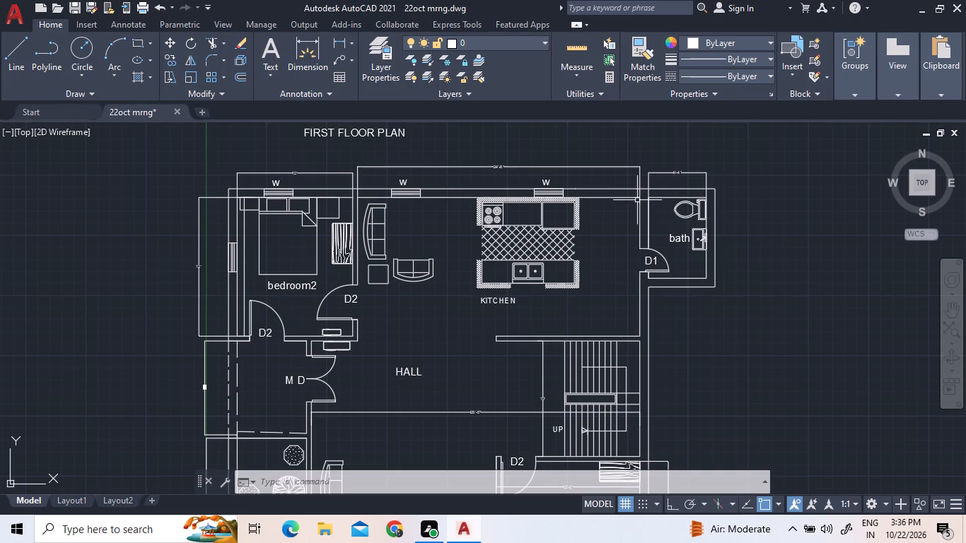
scroll(627, 203, "up", 2)
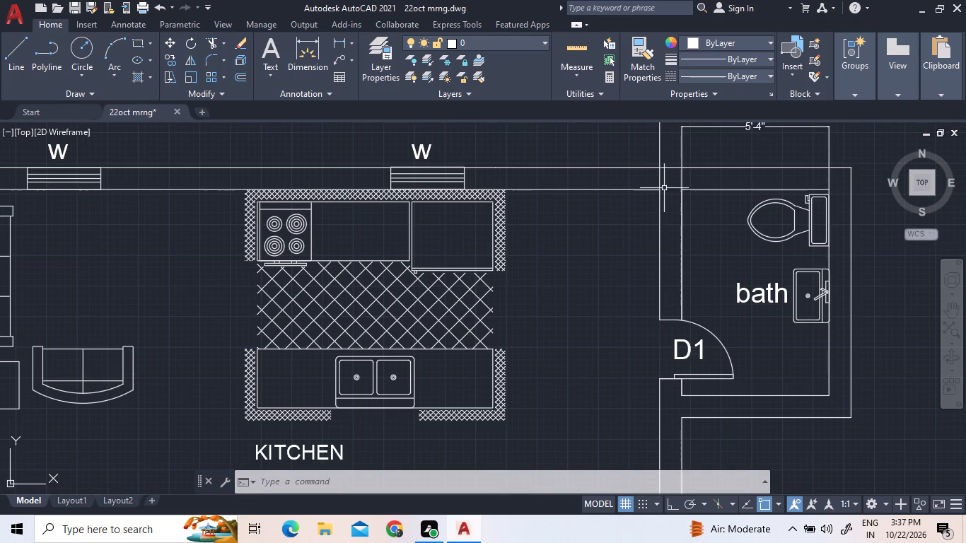
scroll(656, 223, "up", 2)
scroll(657, 249, "down", 2)
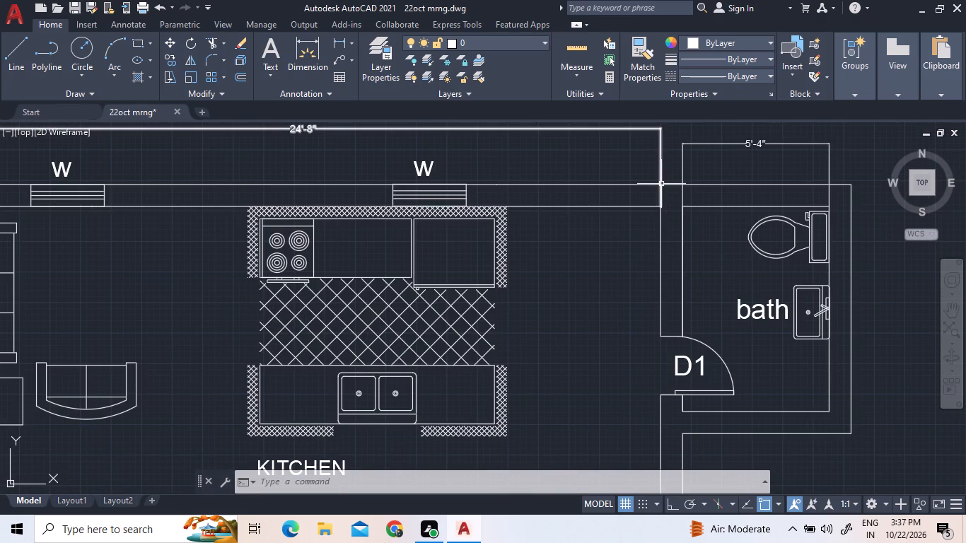
left_click(339, 41)
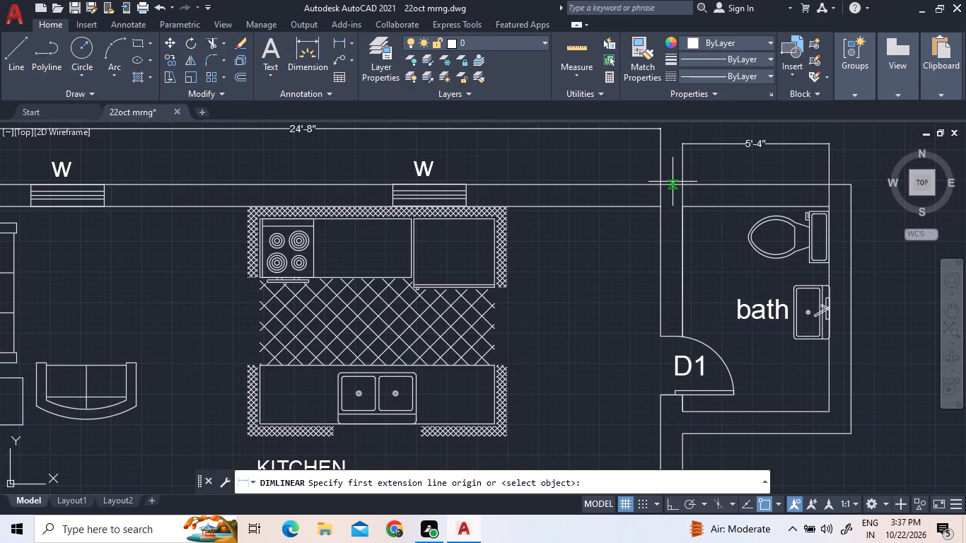
left_click(679, 181)
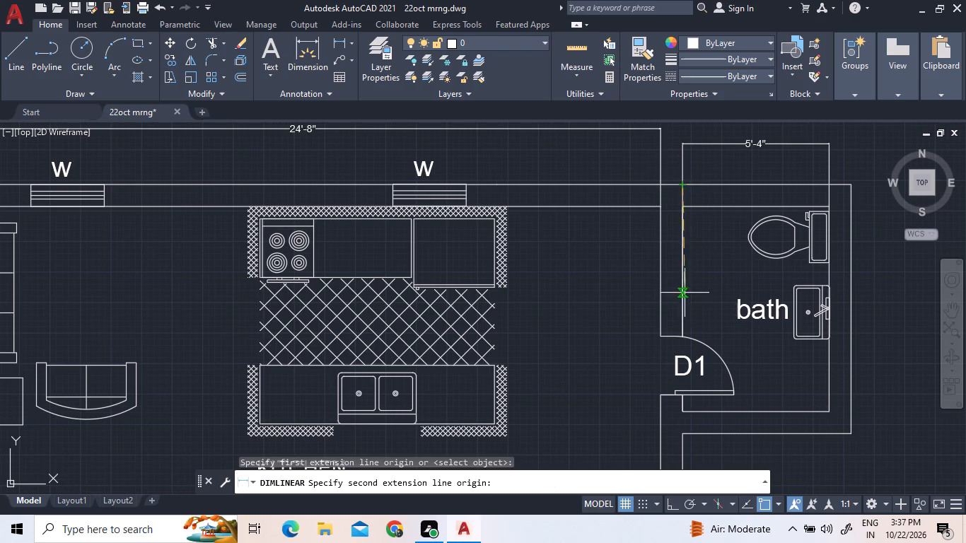
scroll(686, 291, "down", 6)
scroll(689, 370, "up", 3)
scroll(700, 281, "up", 3)
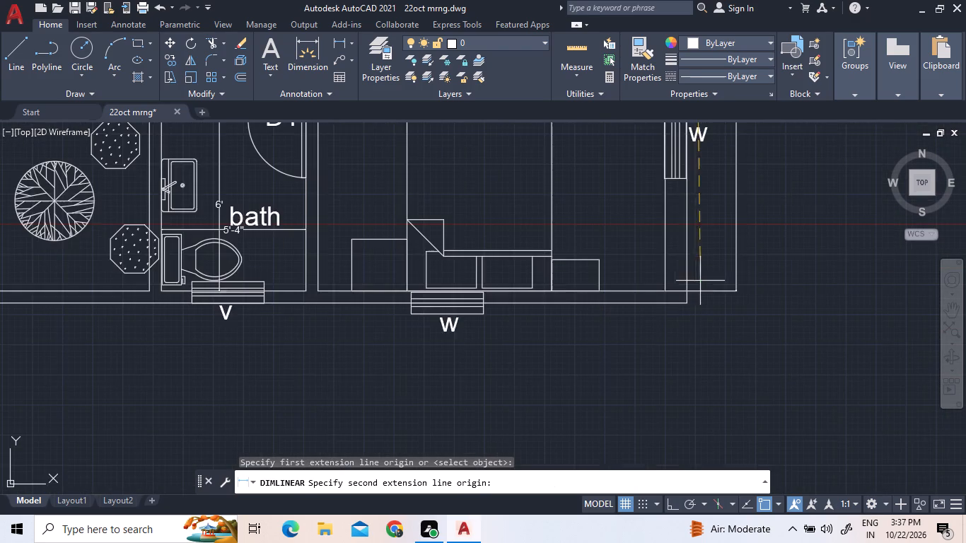
scroll(671, 302, "up", 2)
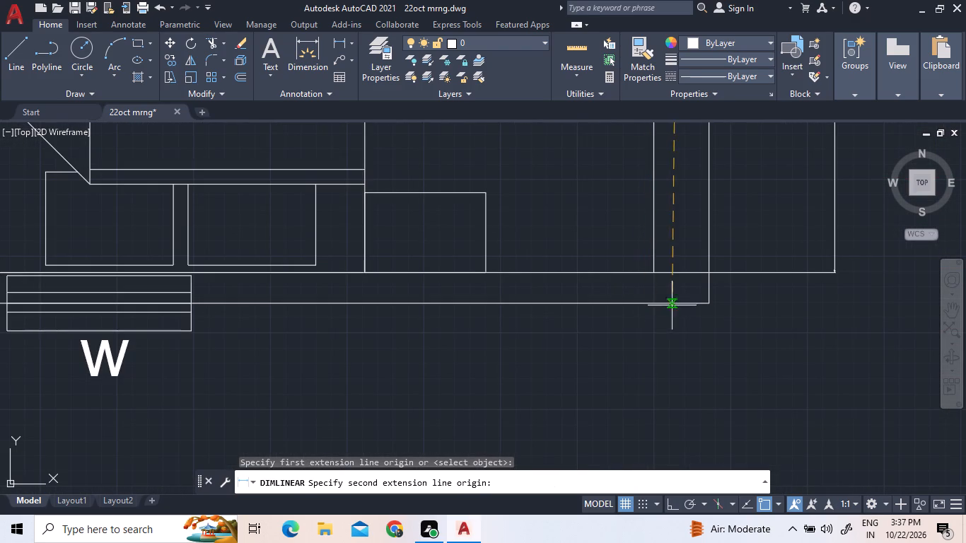
left_click_drag(709, 293, 729, 317)
scroll(825, 407, "down", 3)
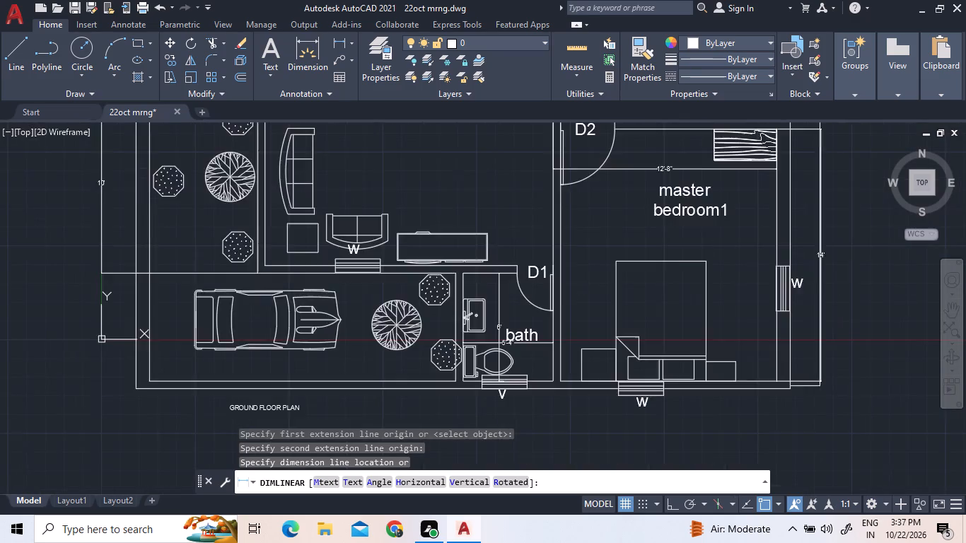
scroll(805, 428, "down", 2)
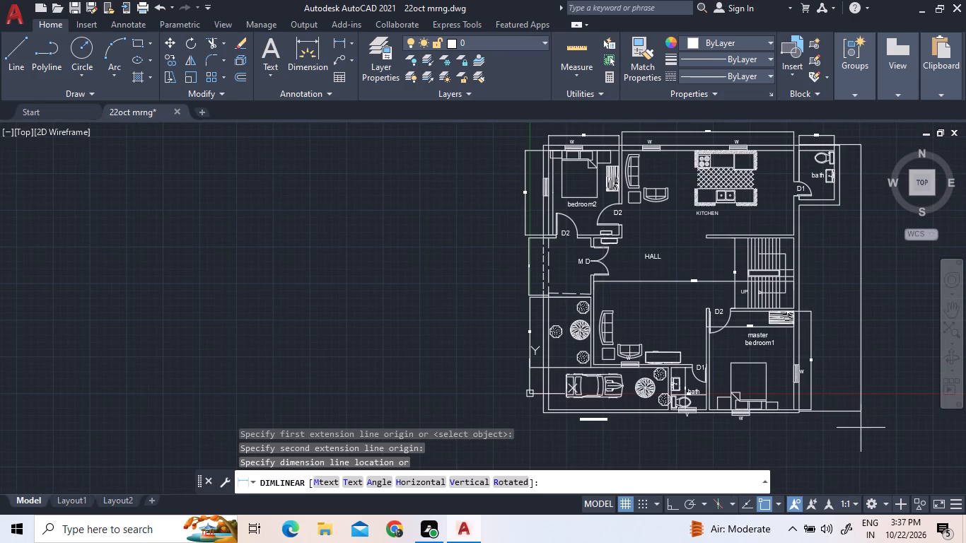
left_click(854, 425)
Set the text height of the overall vertical dimension east of the ground floor plan to 6".
left_click(867, 257)
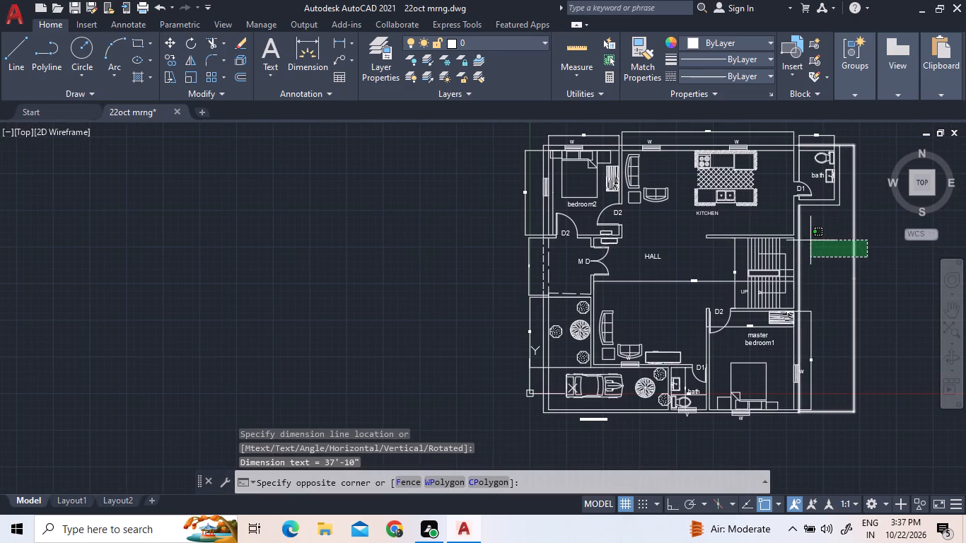
left_click(824, 245)
scroll(841, 272, "up", 3)
scroll(900, 315, "up", 3)
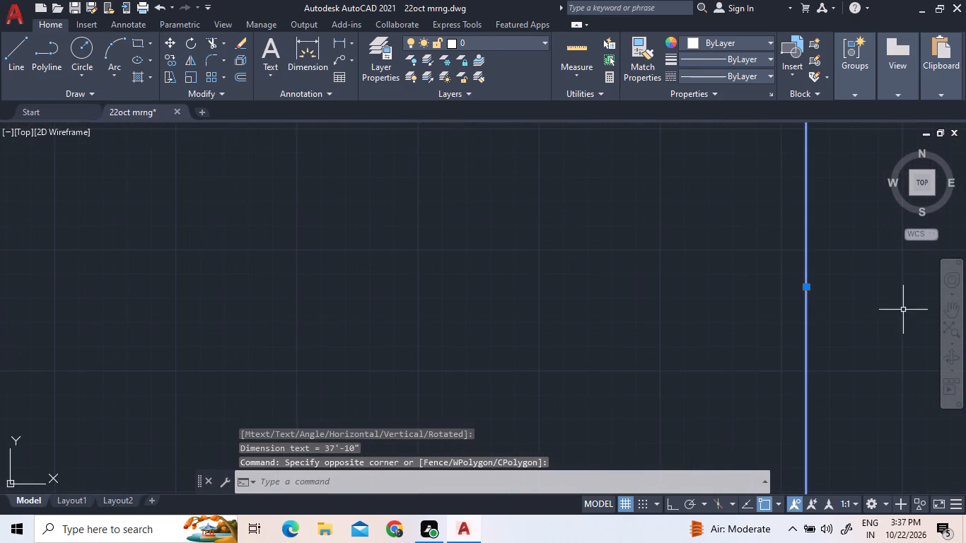
scroll(839, 293, "up", 2)
scroll(740, 274, "up", 4)
scroll(831, 300, "up", 3)
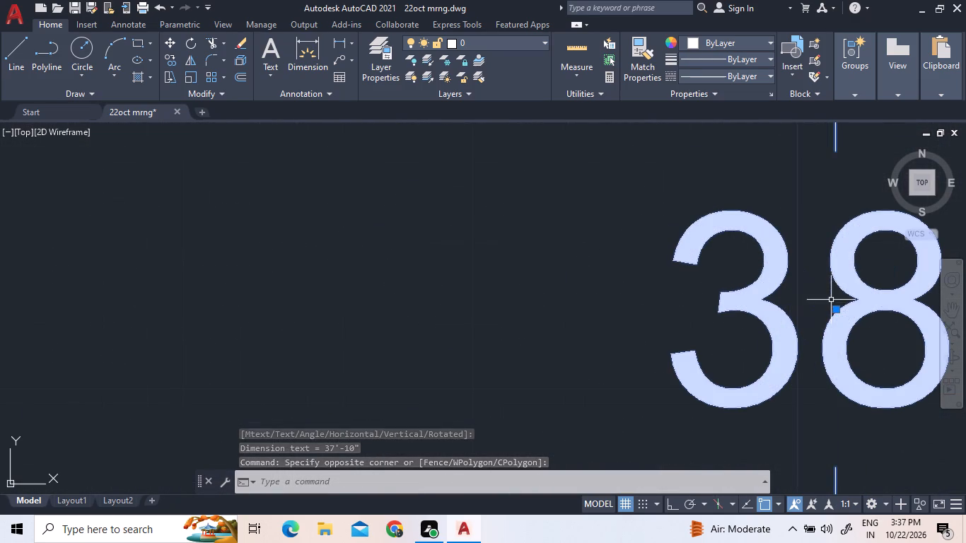
left_click(896, 335)
left_click(811, 258)
triple_click(772, 260)
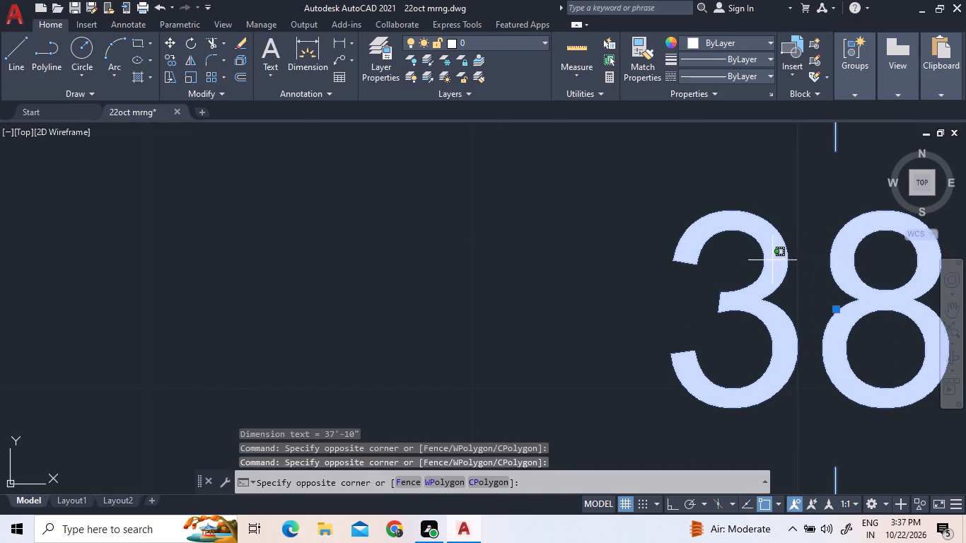
left_click(772, 260)
triple_click(772, 260)
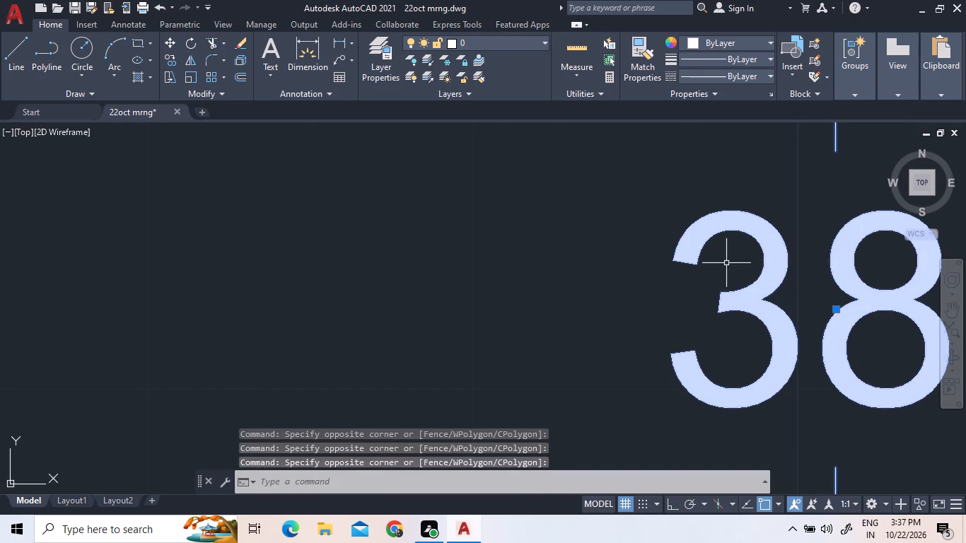
key("Escape")
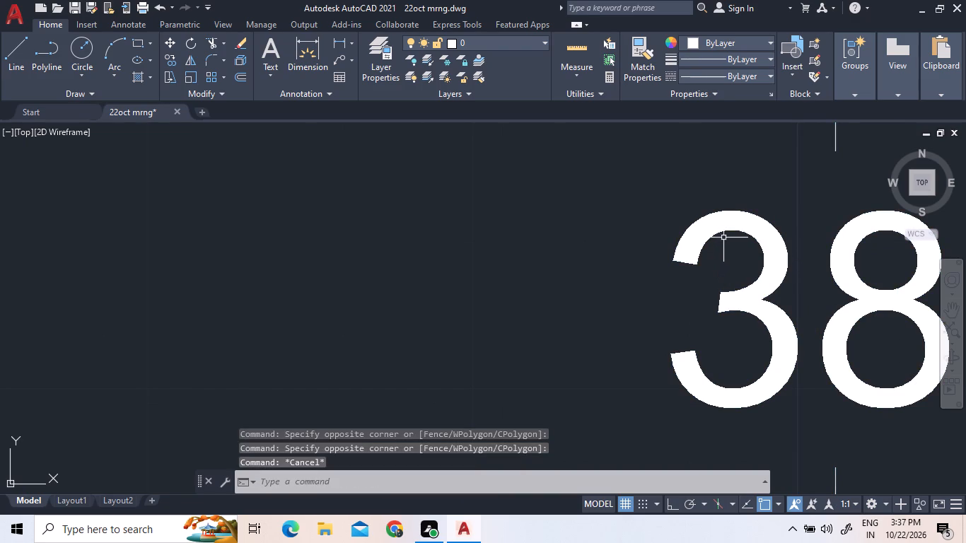
triple_click(718, 230)
left_click(718, 229)
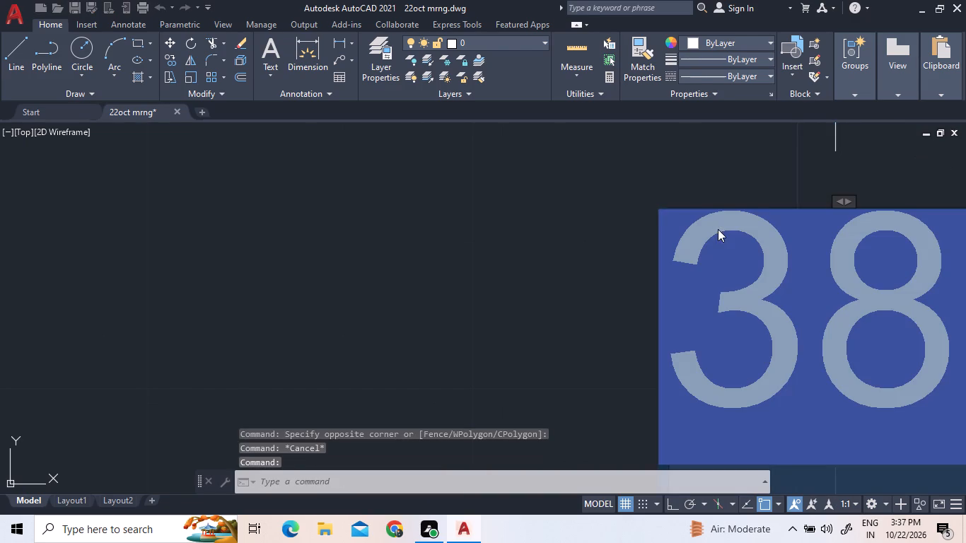
left_click(202, 60)
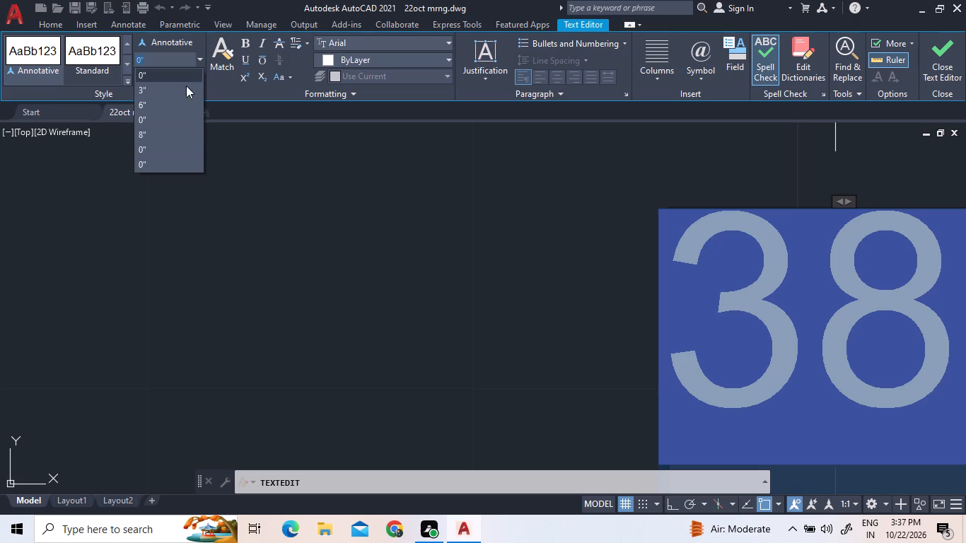
left_click(178, 99)
scroll(374, 442, "down", 10)
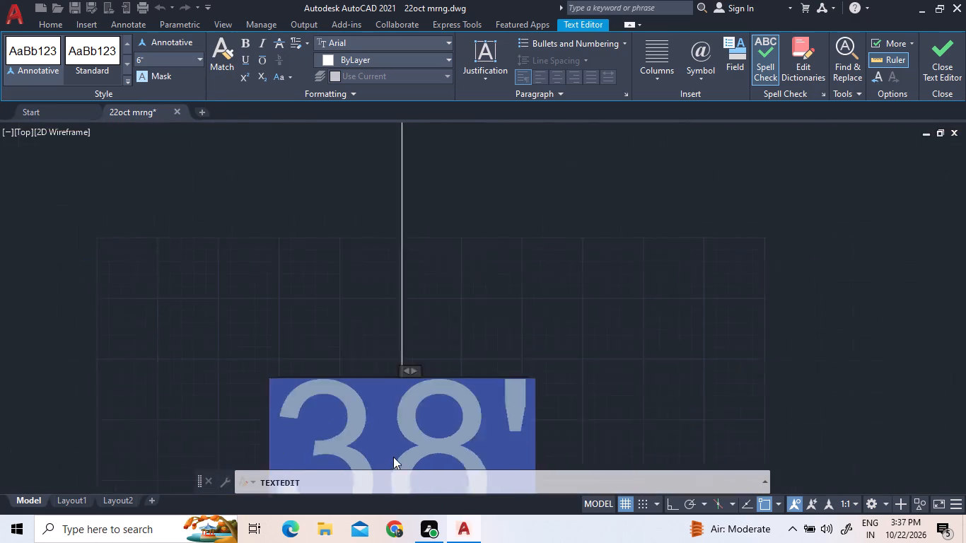
left_click(603, 286)
Add a horizontal linear dimension between the ground floor's southwest and southeast outer corners, placed just below the GROUND FLOOR PLAN title.
scroll(597, 296, "down", 6)
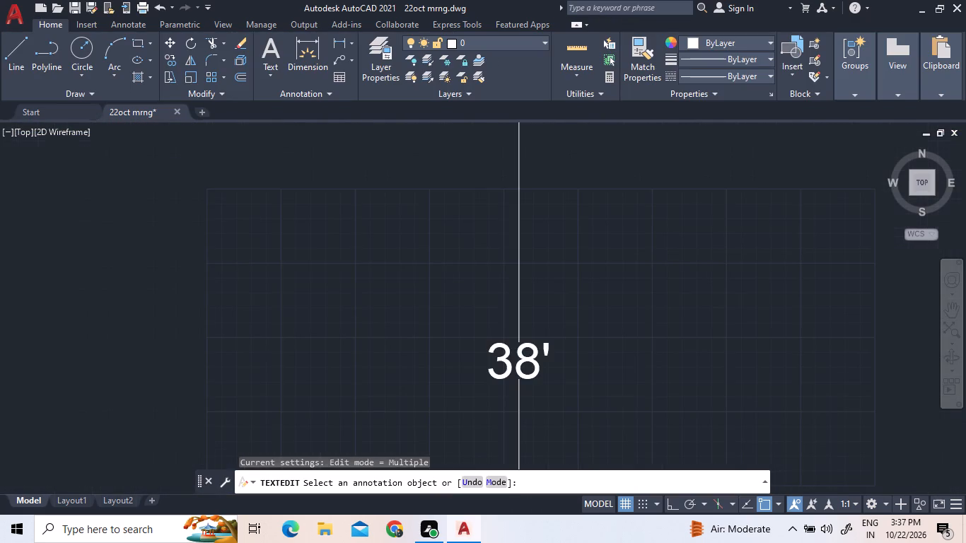
scroll(597, 300, "down", 3)
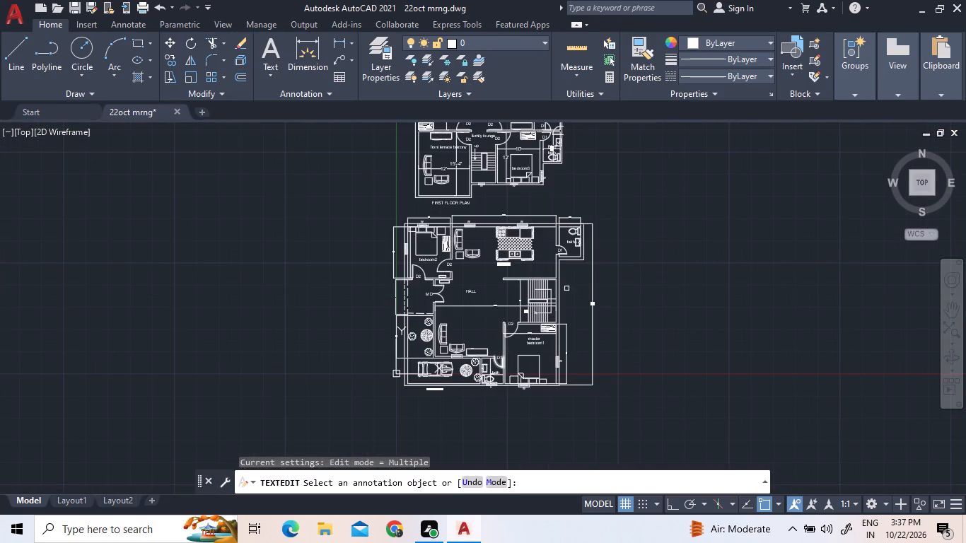
left_click(334, 36)
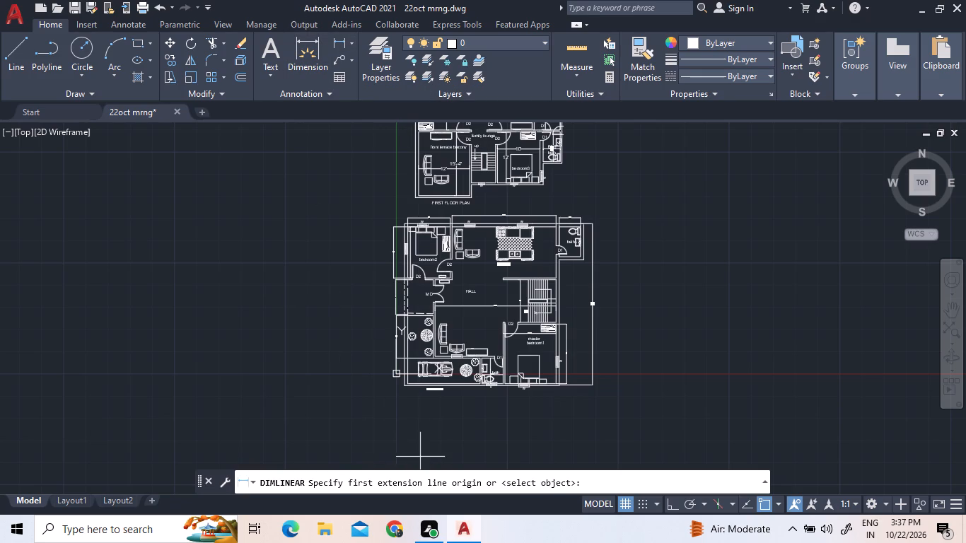
scroll(431, 445, "up", 2)
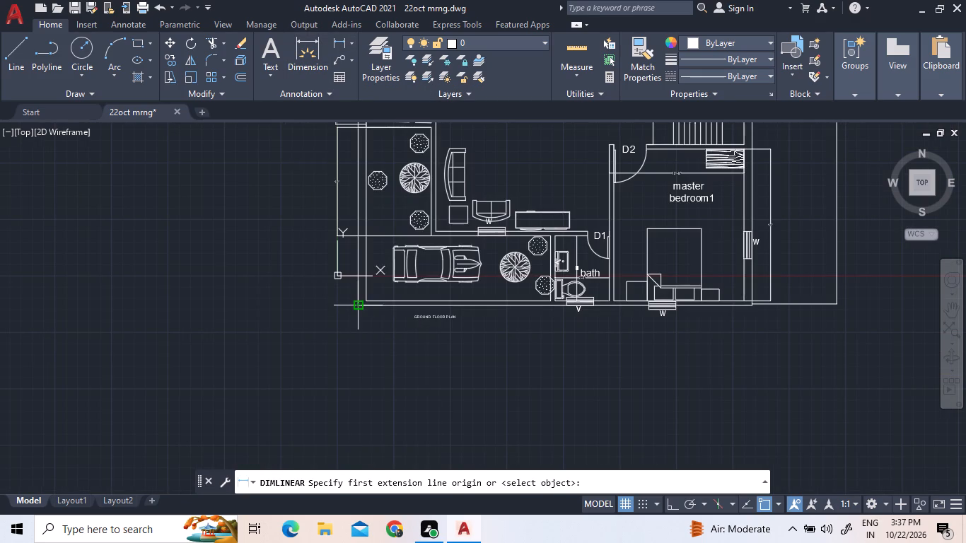
left_click(356, 300)
scroll(738, 303, "up", 4)
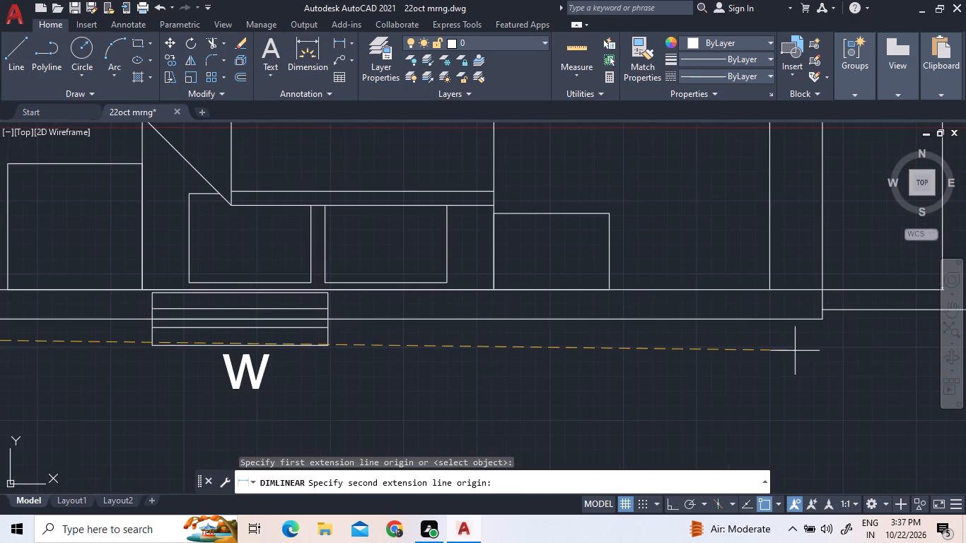
left_click(825, 313)
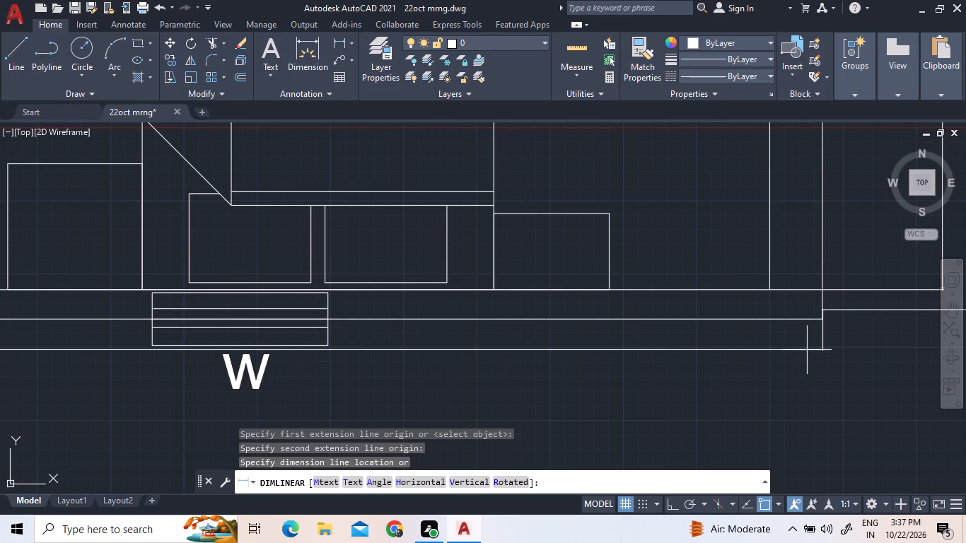
scroll(807, 350, "down", 3)
left_click(819, 384)
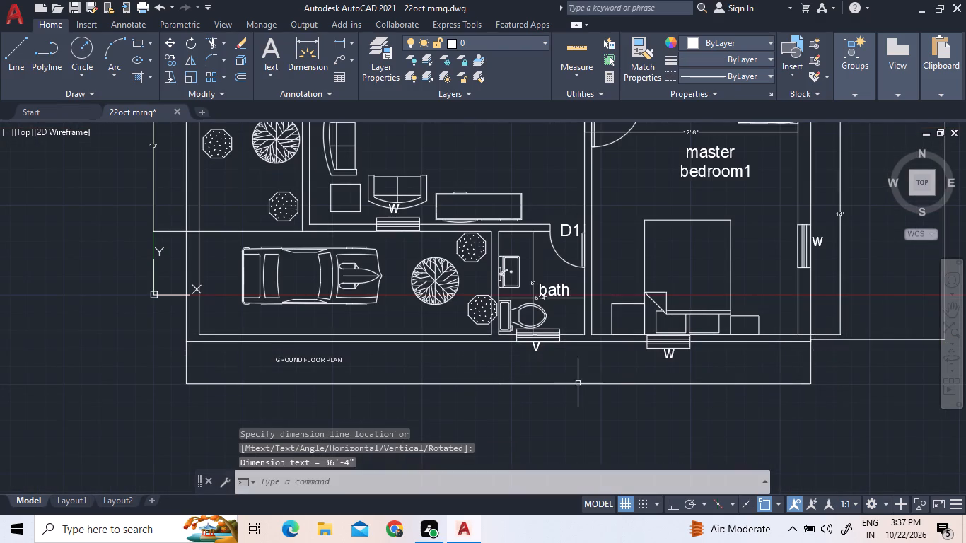
Set the text height of the overall horizontal dimension below the ground floor plan to 6".
scroll(509, 390, "up", 9)
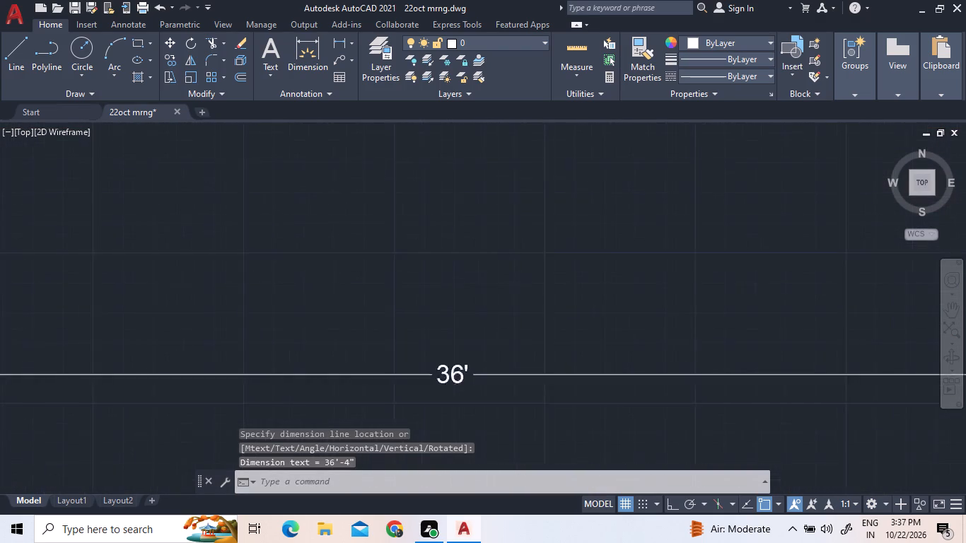
scroll(466, 357, "up", 1)
left_click(436, 396)
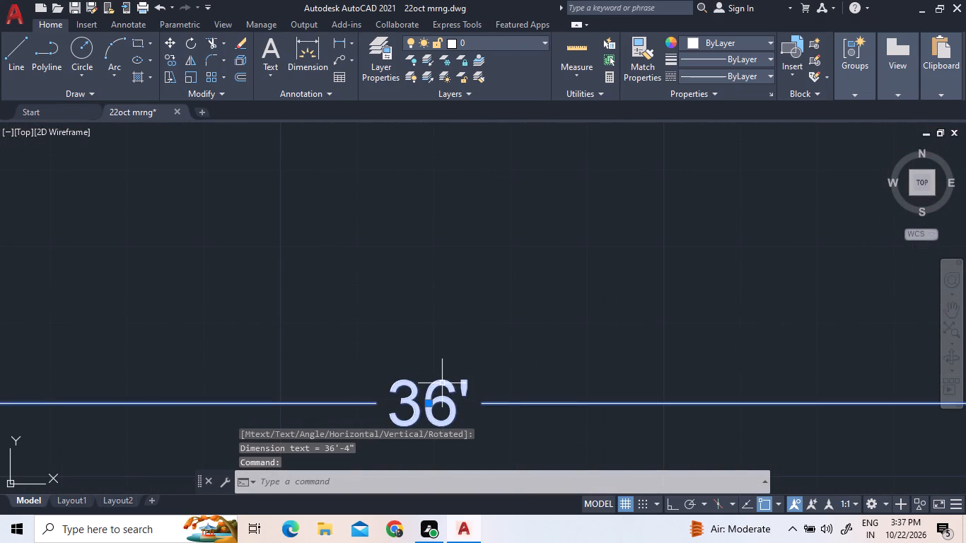
triple_click(442, 383)
left_click(443, 383)
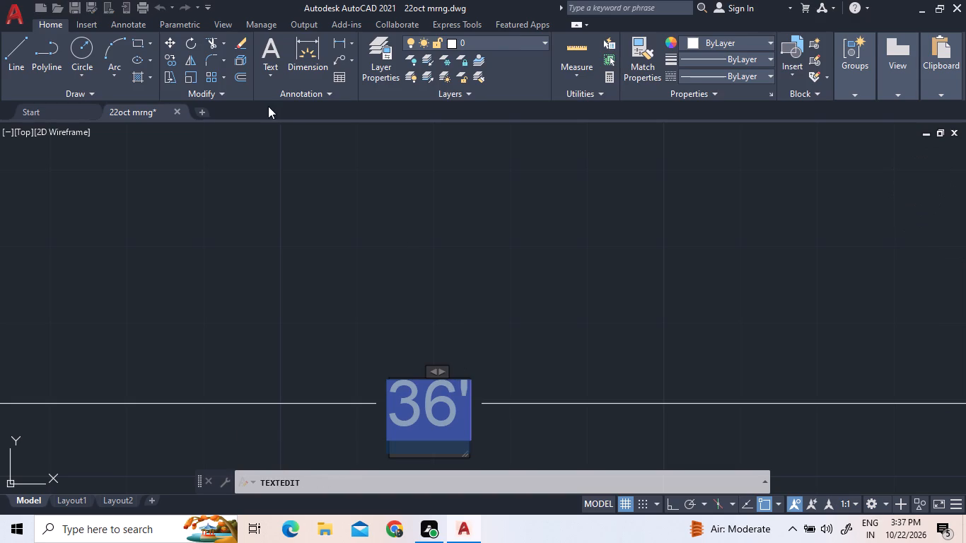
left_click(200, 53)
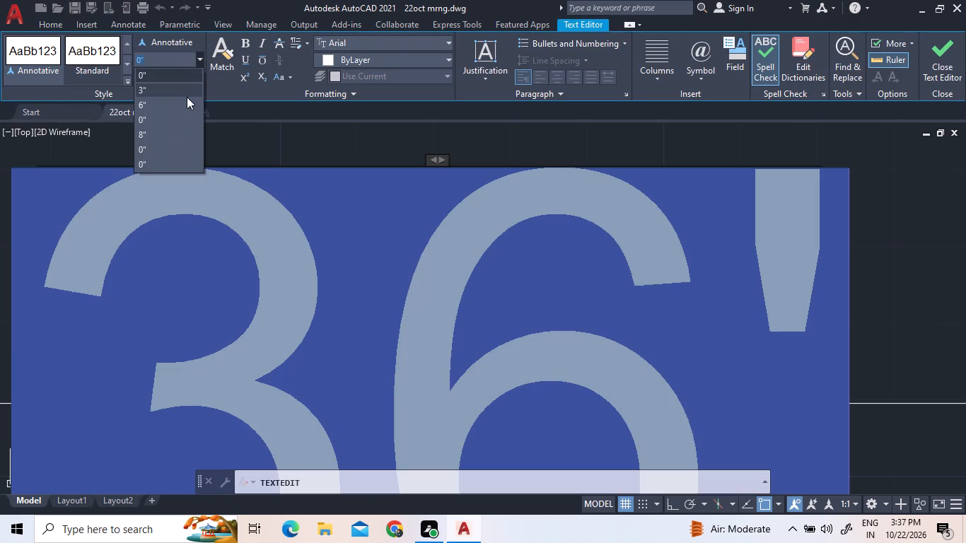
left_click(181, 104)
scroll(317, 257, "down", 4)
scroll(345, 343, "down", 4)
left_click(510, 300)
scroll(475, 328, "down", 9)
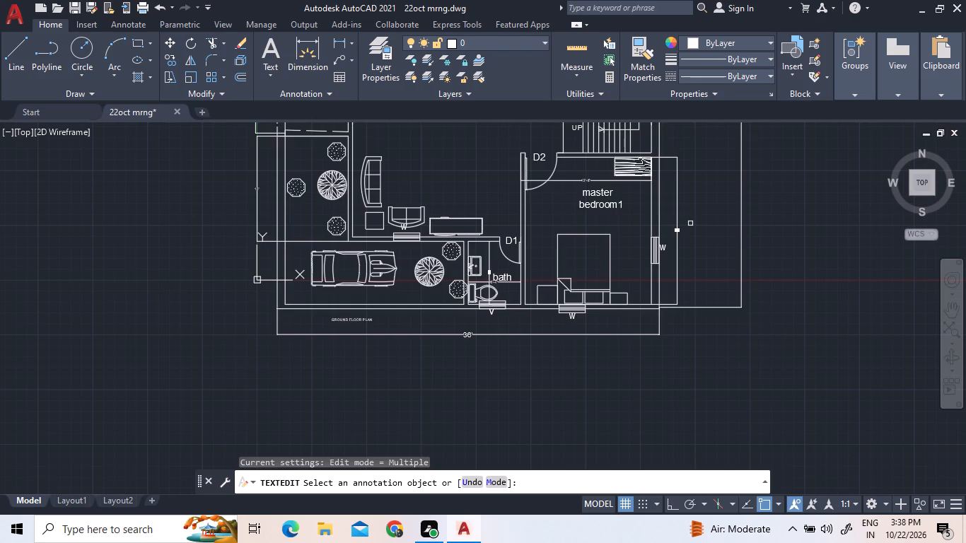
scroll(712, 290, "down", 2)
right_click(664, 153)
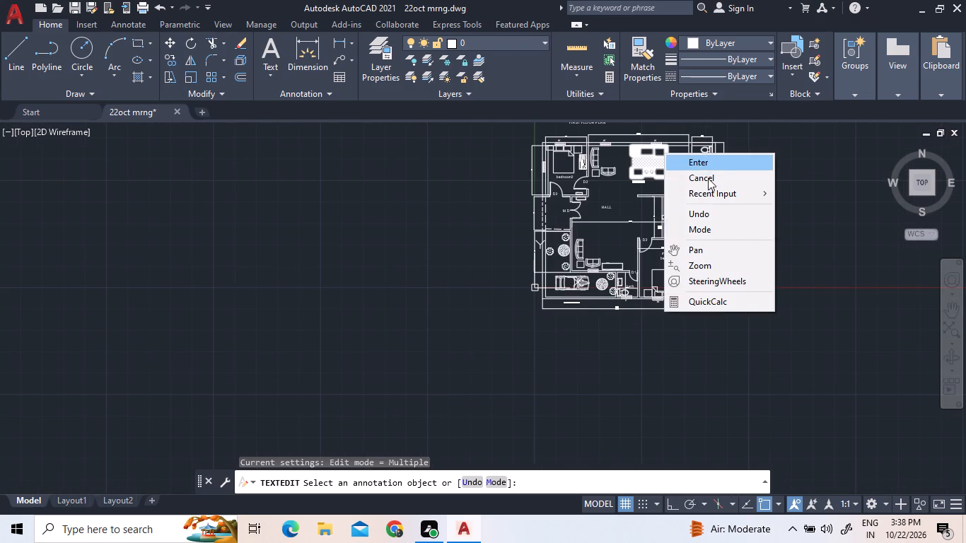
Finish the annotation text editing and save the current drawing with both floor plans in view.
left_click(707, 156)
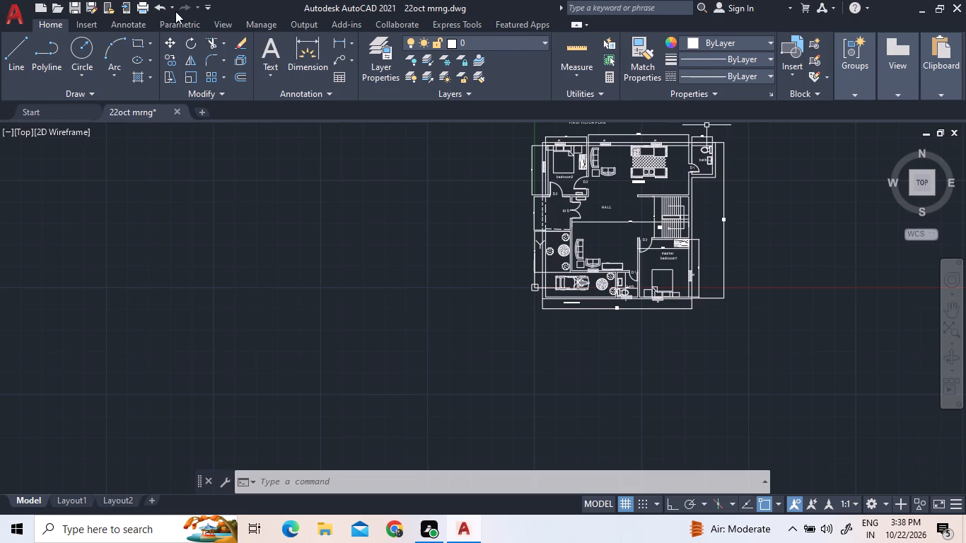
left_click(76, 7)
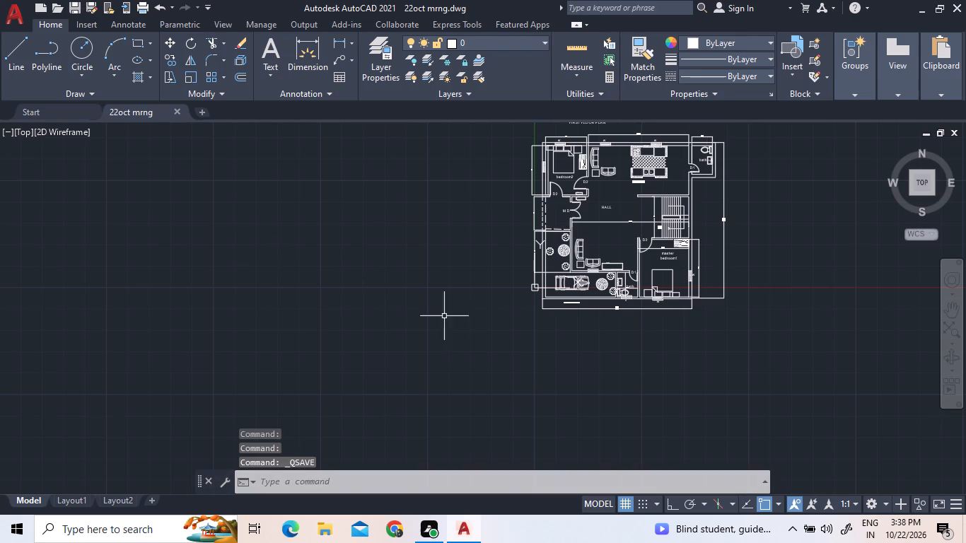
scroll(487, 363, "down", 2)
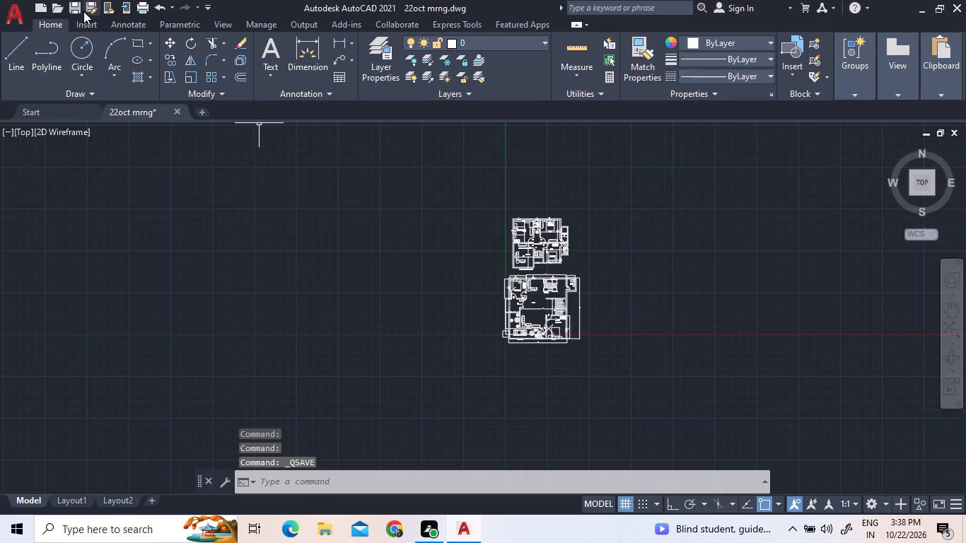
double_click(73, 9)
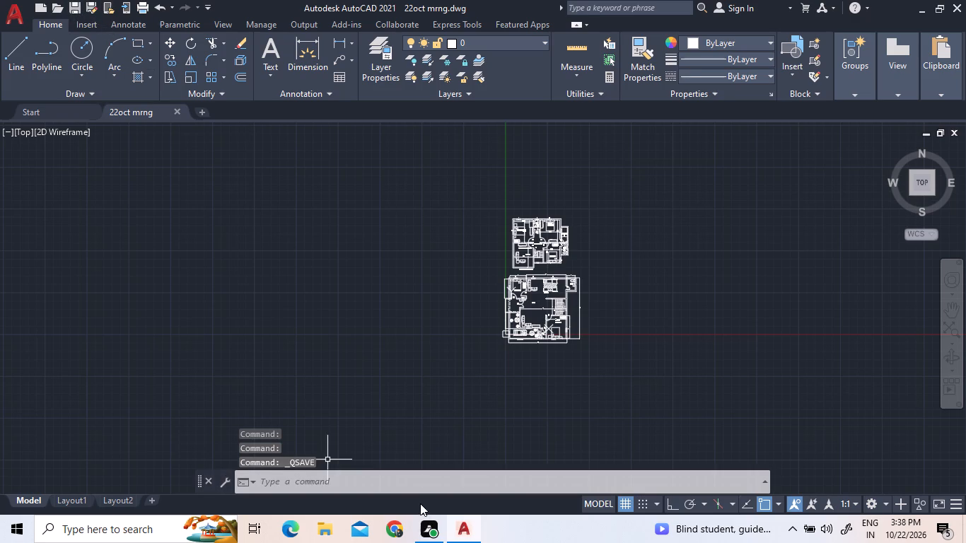
Save the drawing as 22oct mrng in the AUTOCAD folder in AutoCAD 2018 Drawing format, replacing the existing file.
left_click(89, 0)
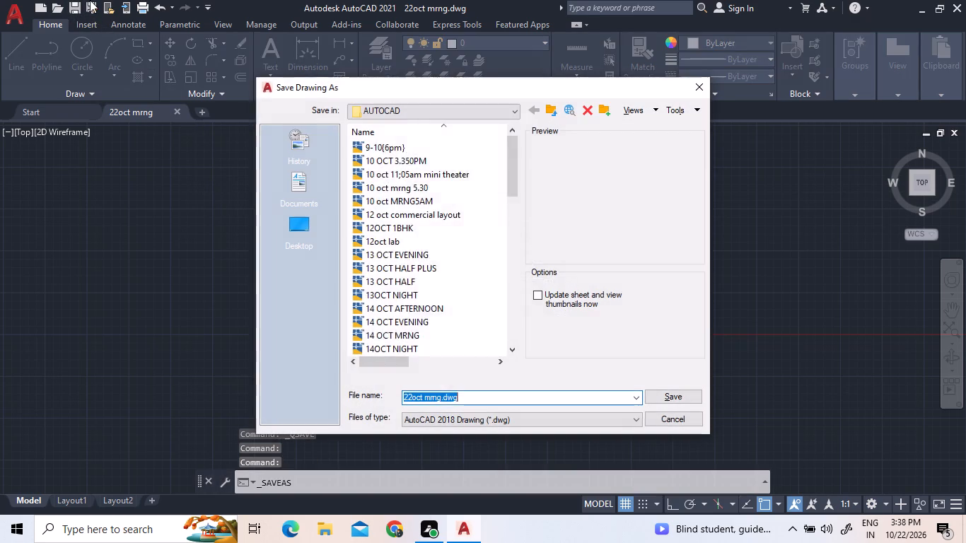
left_click(668, 396)
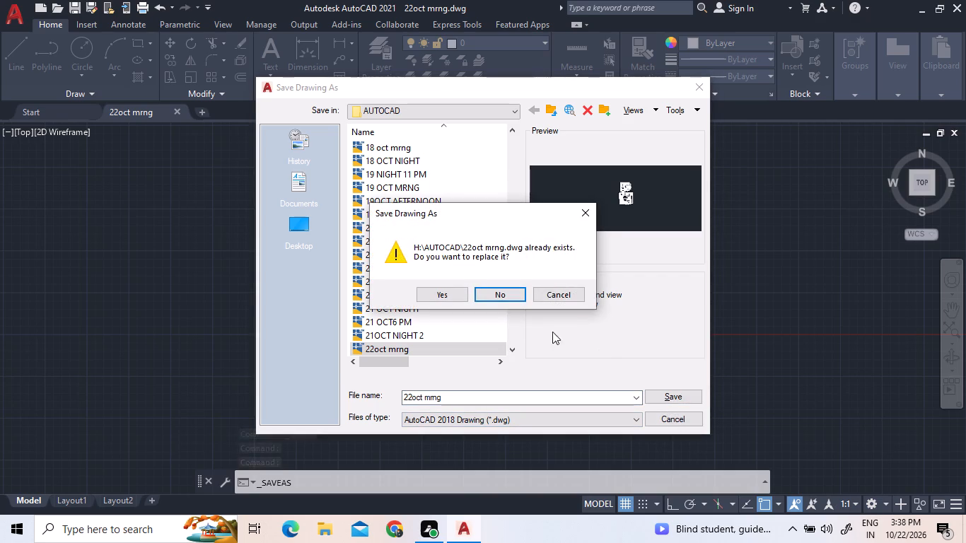
left_click(448, 291)
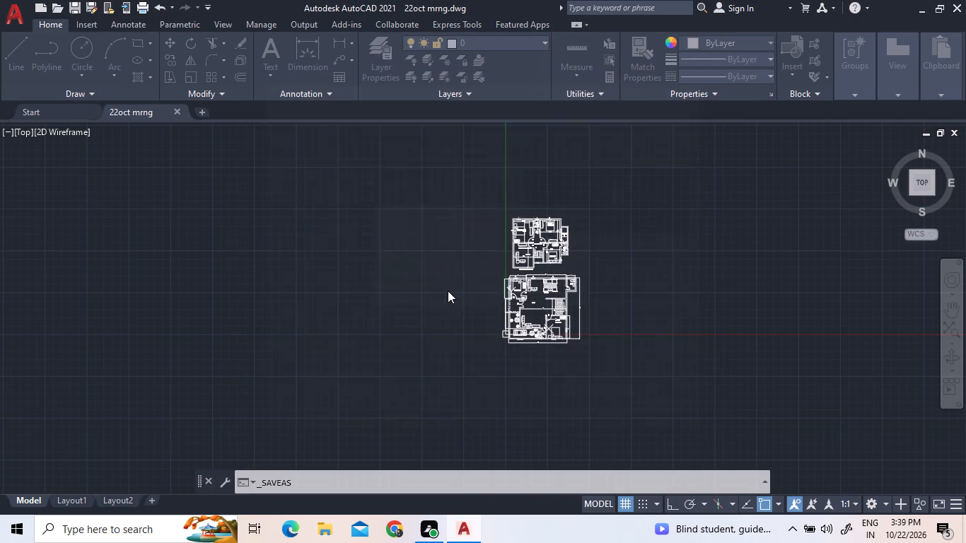